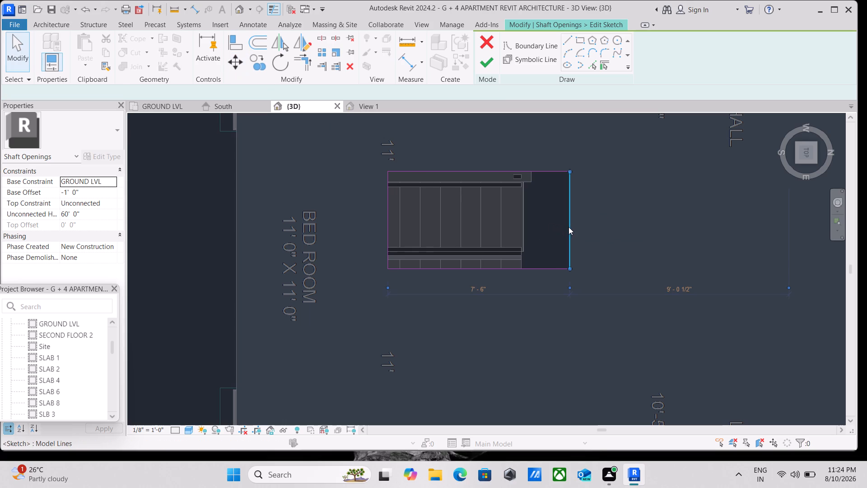
# Move the shaft opening boundary's north edge toward the stair flight, making the boundary about 6'-1" long, and finish the sketch.
pyautogui.click(227, 58)
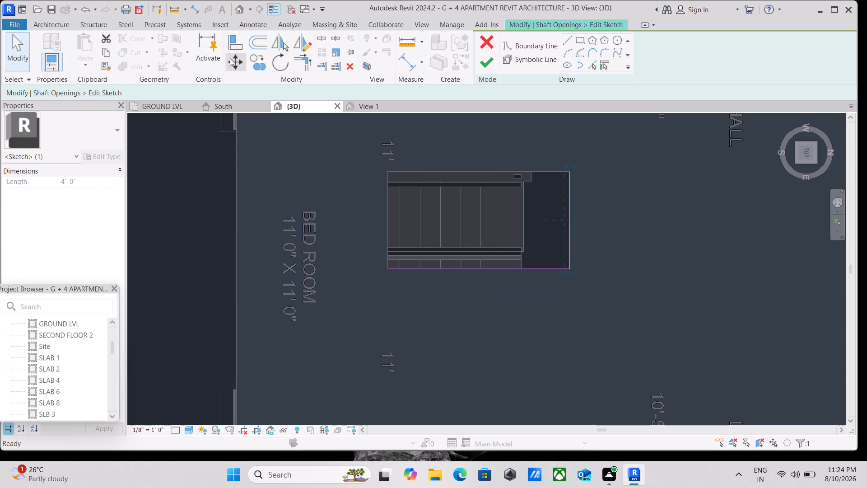
pyautogui.click(569, 220)
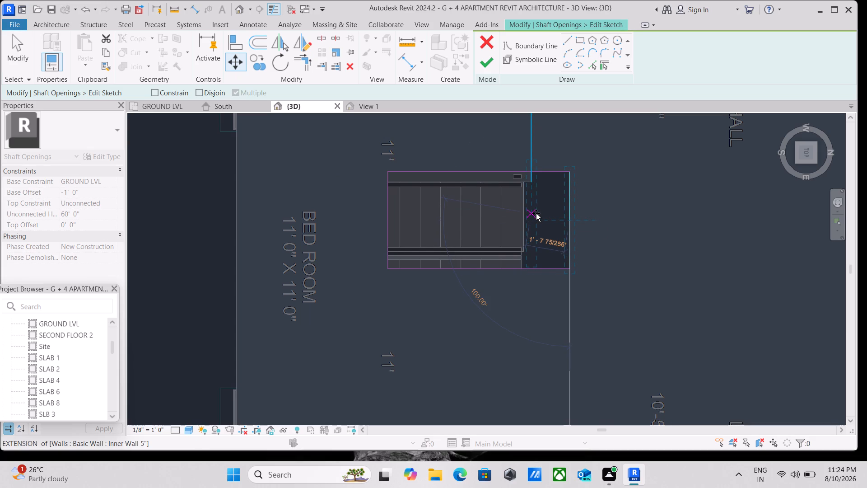
pyautogui.click(537, 213)
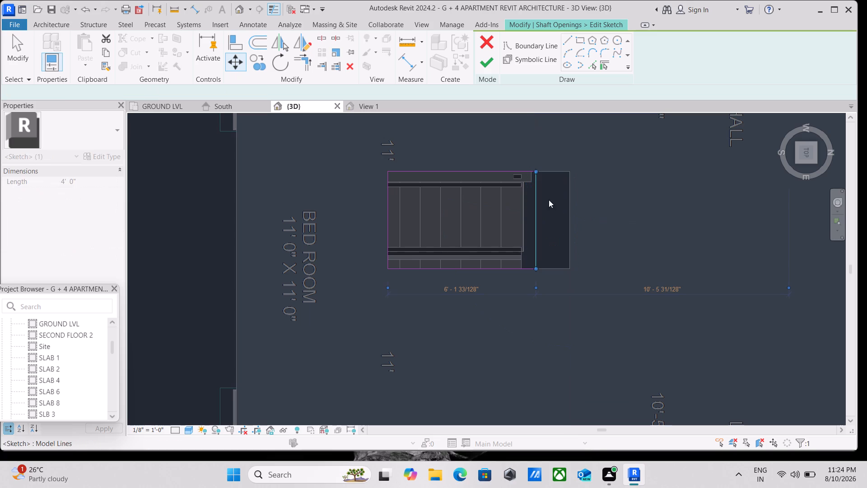
pyautogui.click(483, 66)
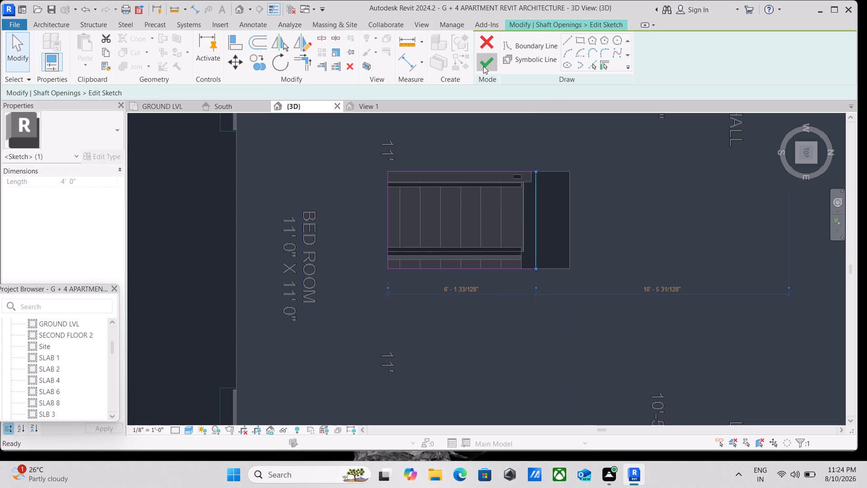
pyautogui.scroll(-3, 536, 169)
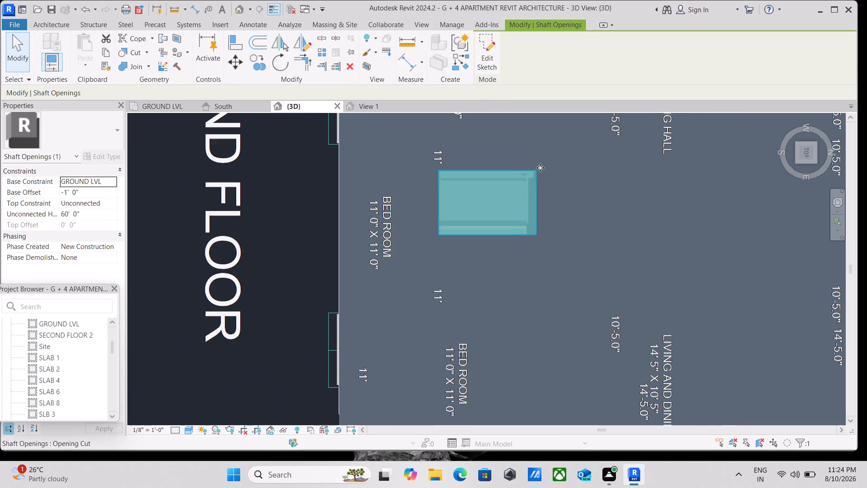
pyautogui.scroll(-4, 552, 171)
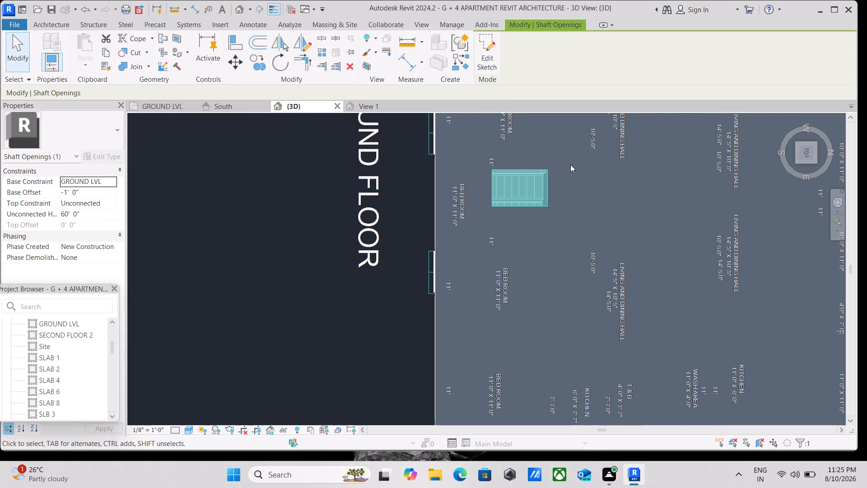
pyautogui.press('Escape')
# Examine the adjusted staircase opening in the roof and the building's front wall in an isometric 3D view.
pyautogui.scroll(-3, 570, 162)
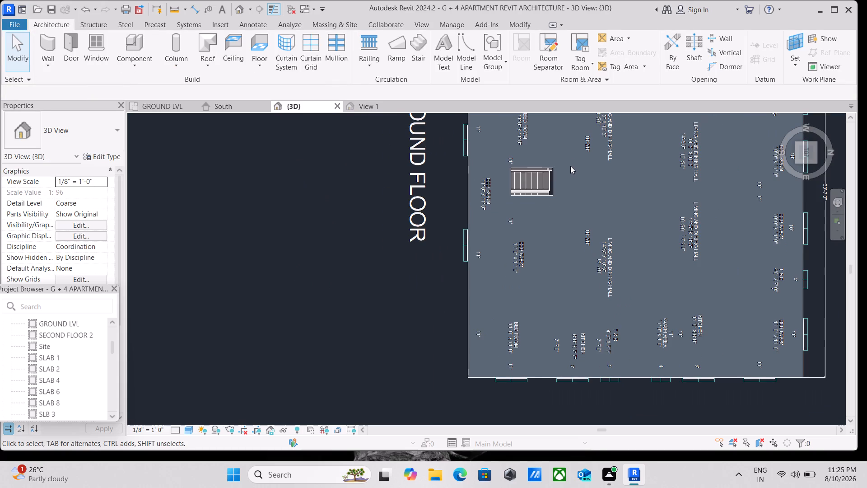
pyautogui.scroll(-1, 570, 166)
pyautogui.scroll(-1, 582, 202)
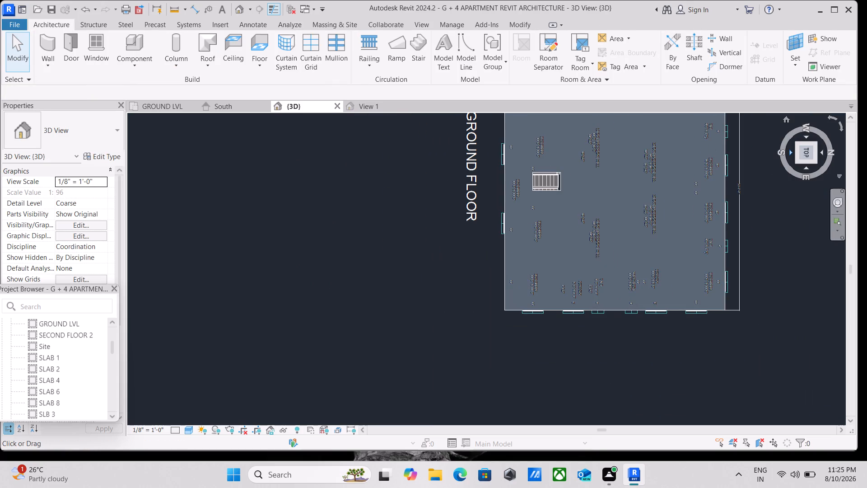
pyautogui.click(796, 163)
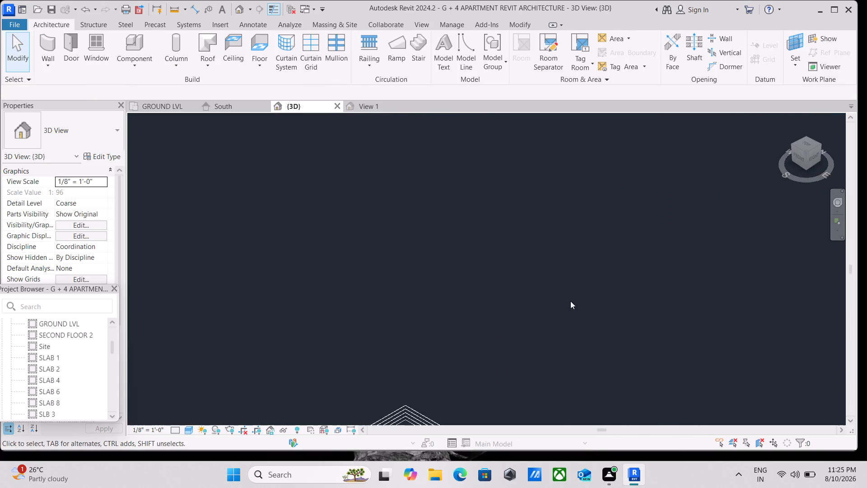
pyautogui.scroll(3, 479, 298)
pyautogui.scroll(4, 411, 292)
pyautogui.scroll(3, 398, 174)
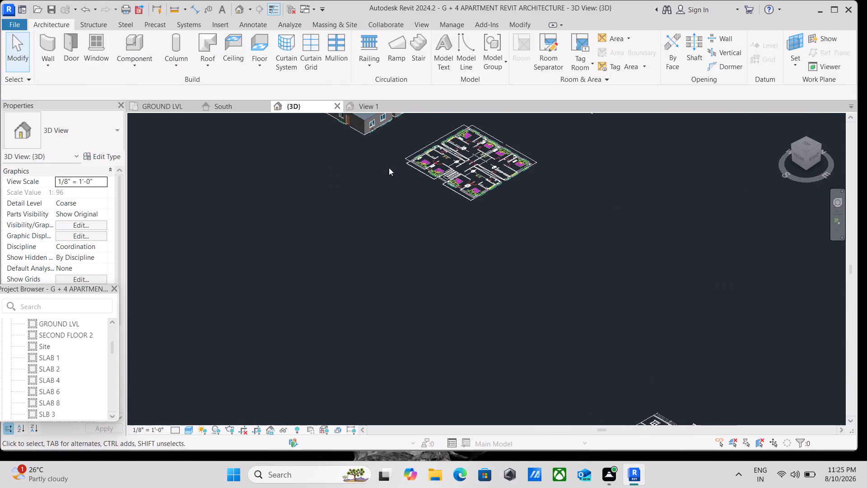
pyautogui.scroll(1, 379, 166)
pyautogui.moveTo(362, 164); pyautogui.dragTo(506, 316, button='middle')
pyautogui.scroll(3, 419, 231)
pyautogui.scroll(2, 471, 249)
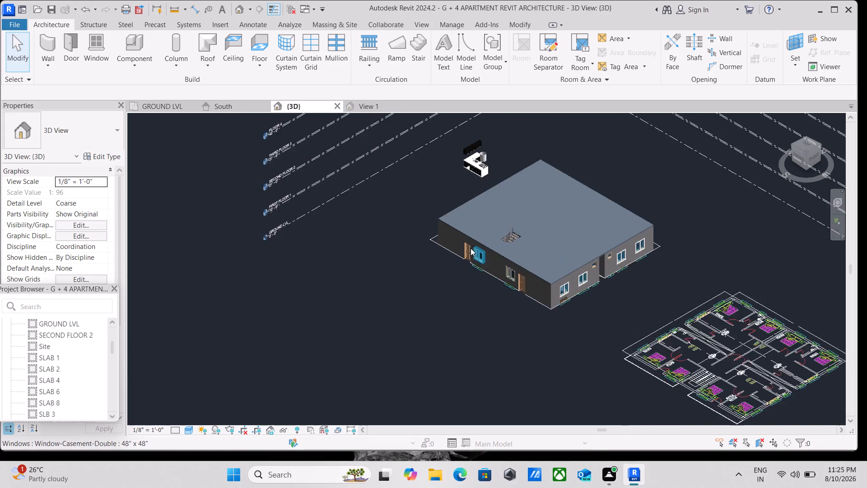
pyautogui.scroll(1, 471, 248)
pyautogui.scroll(7, 526, 230)
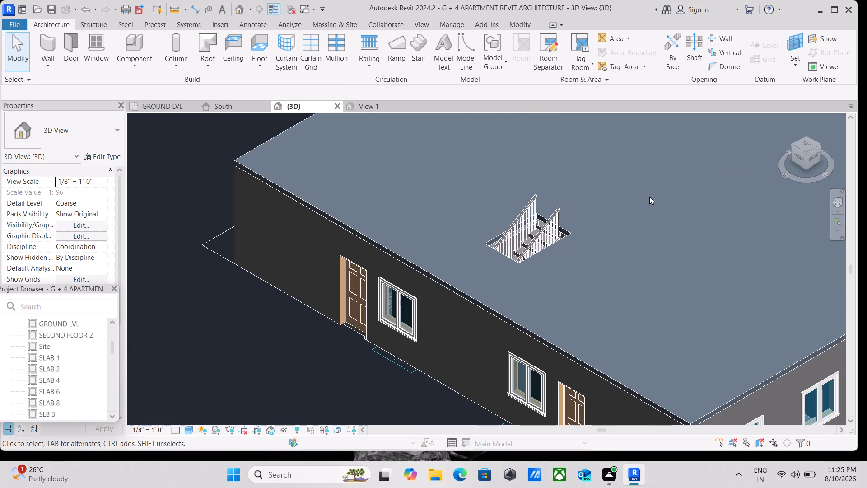
pyautogui.scroll(3, 573, 225)
pyautogui.scroll(-2, 555, 231)
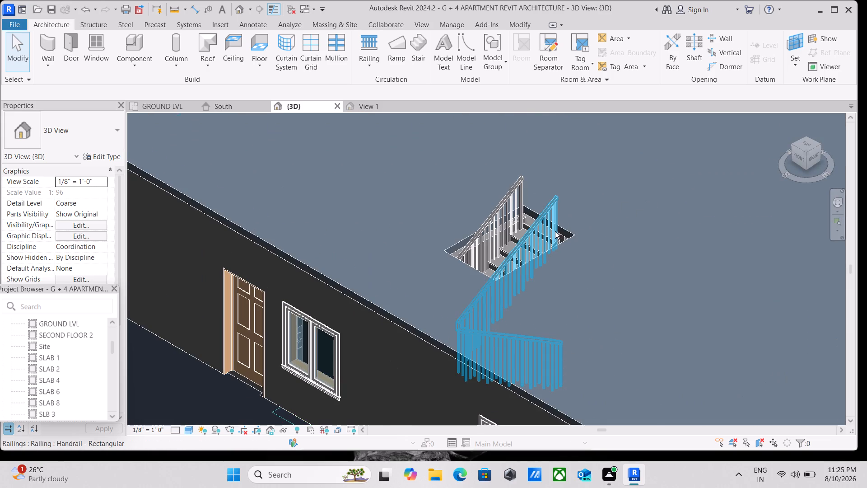
pyautogui.moveTo(554, 229); pyautogui.dragTo(551, 167, button='middle')
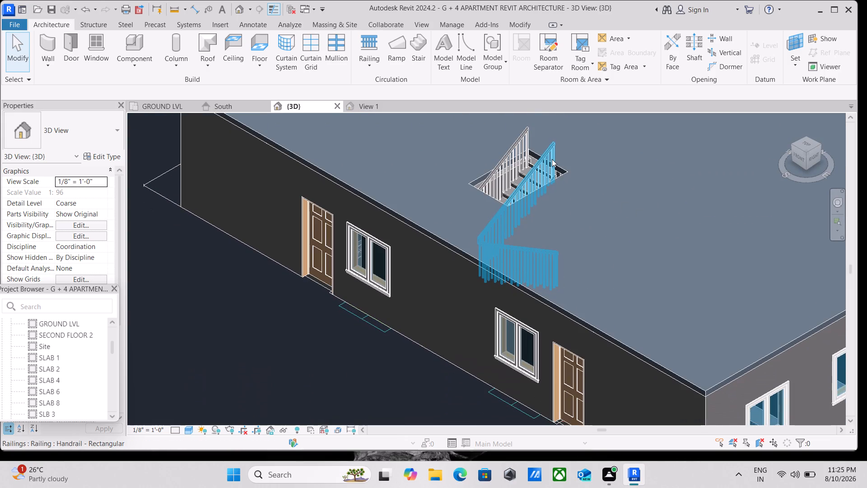
pyautogui.scroll(-5, 552, 159)
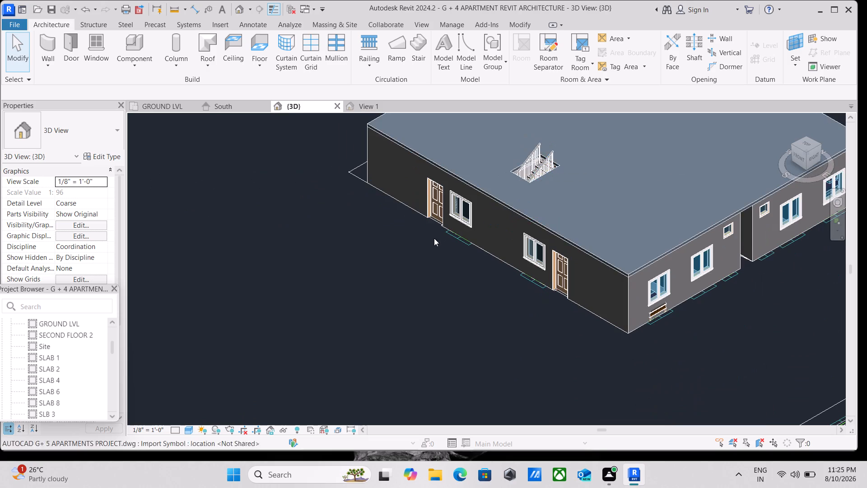
pyautogui.scroll(7, 433, 237)
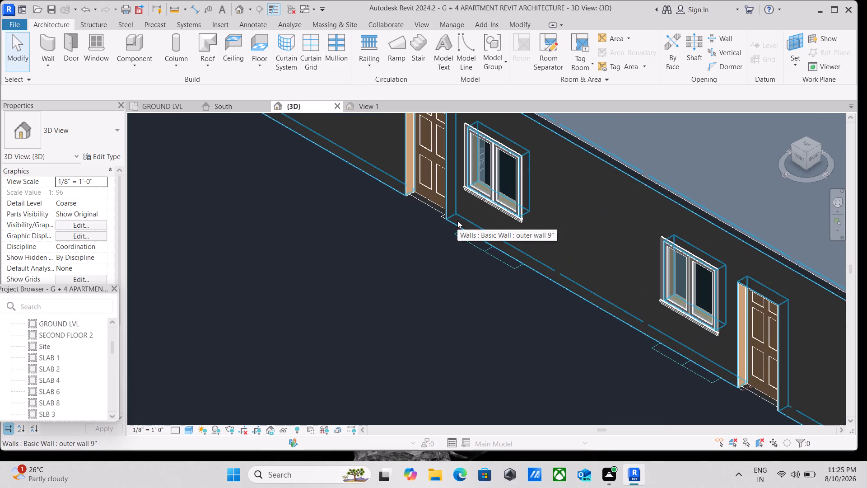
pyautogui.scroll(-2, 457, 221)
pyautogui.scroll(-1, 449, 337)
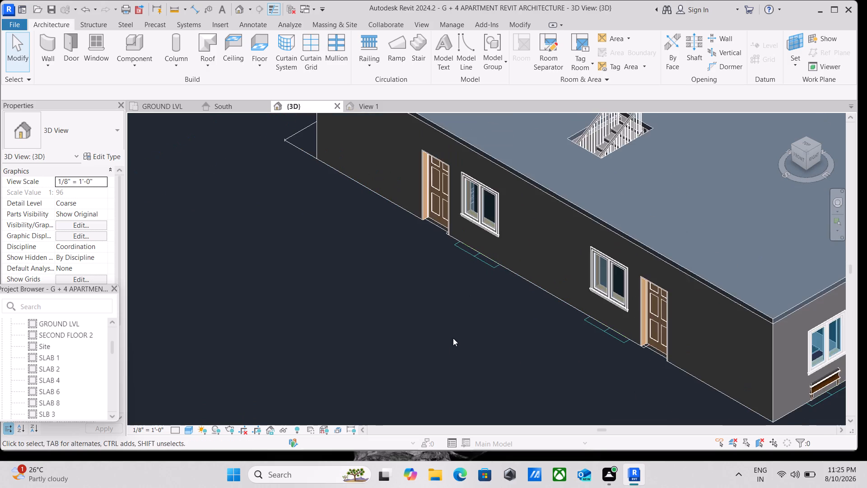
pyautogui.scroll(-2, 455, 332)
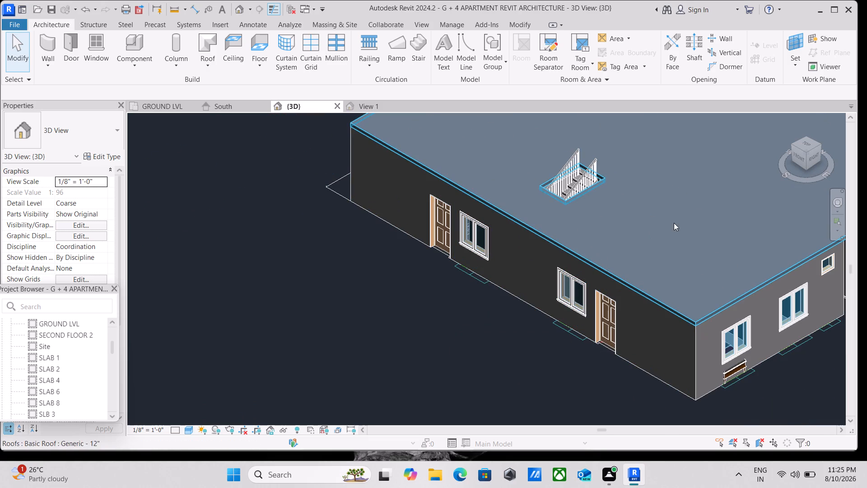
# Orient the 3D view to the front so the roofed ground floor and the level lines are seen in elevation.
pyautogui.click(801, 159)
pyautogui.scroll(-3, 346, 313)
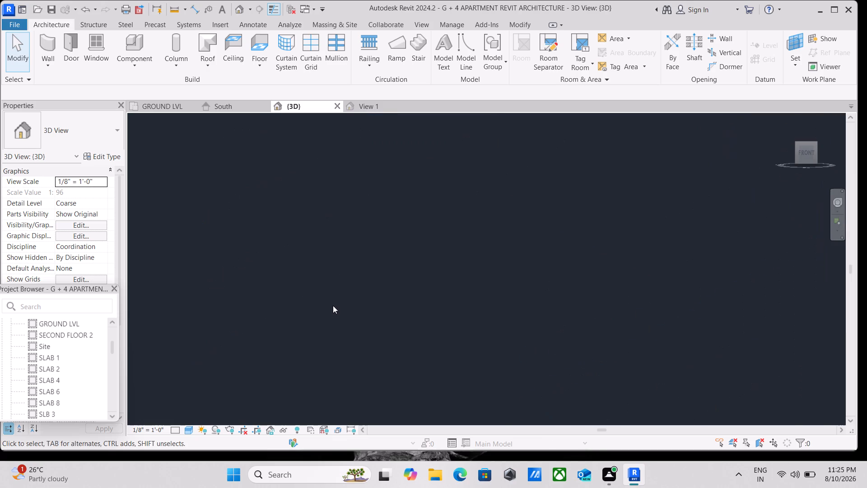
pyautogui.scroll(2, 316, 258)
pyautogui.scroll(3, 442, 277)
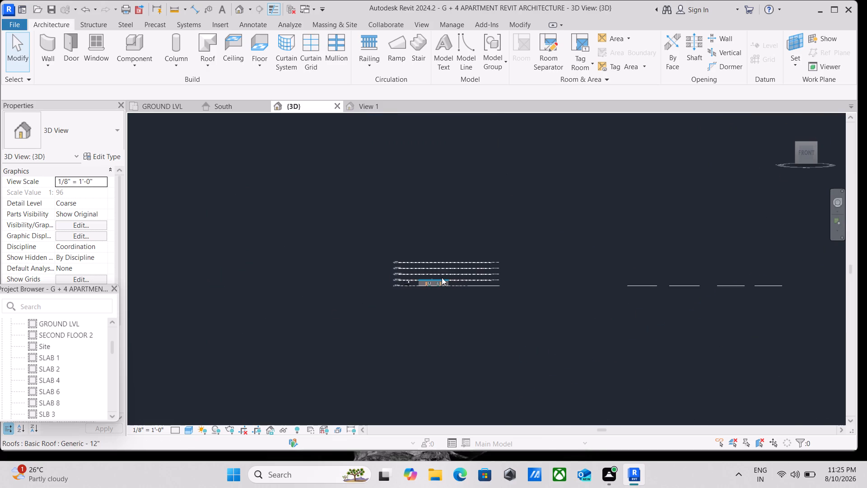
pyautogui.scroll(19, 443, 278)
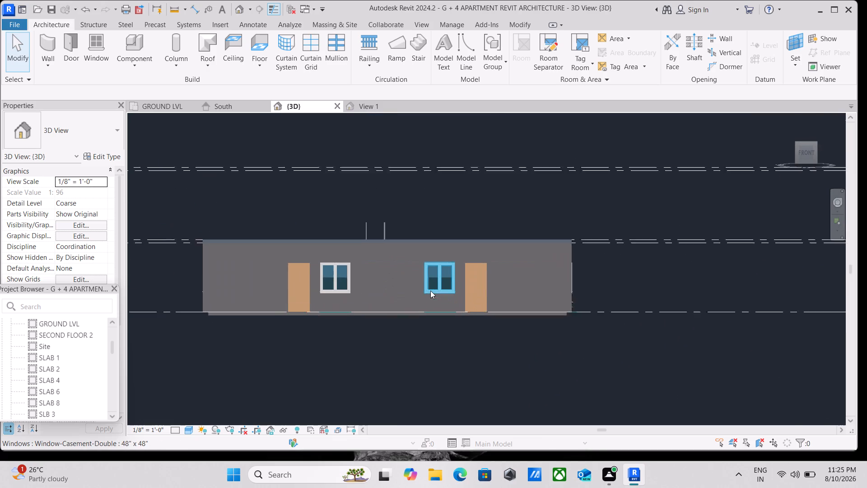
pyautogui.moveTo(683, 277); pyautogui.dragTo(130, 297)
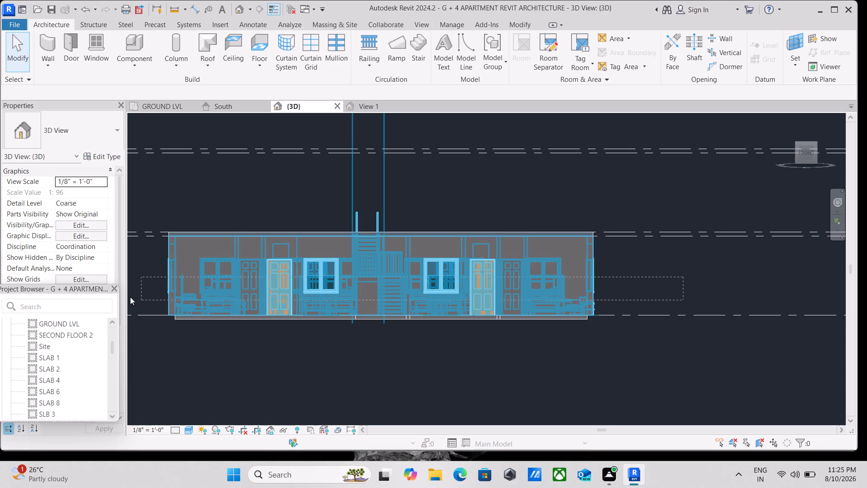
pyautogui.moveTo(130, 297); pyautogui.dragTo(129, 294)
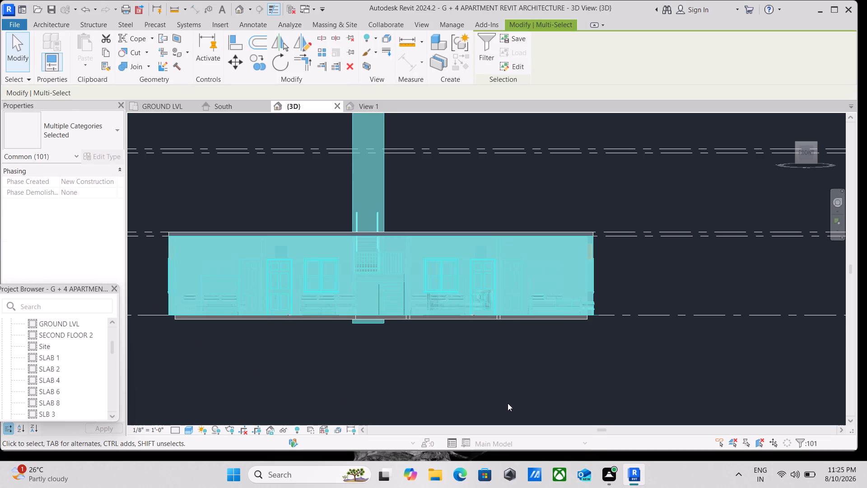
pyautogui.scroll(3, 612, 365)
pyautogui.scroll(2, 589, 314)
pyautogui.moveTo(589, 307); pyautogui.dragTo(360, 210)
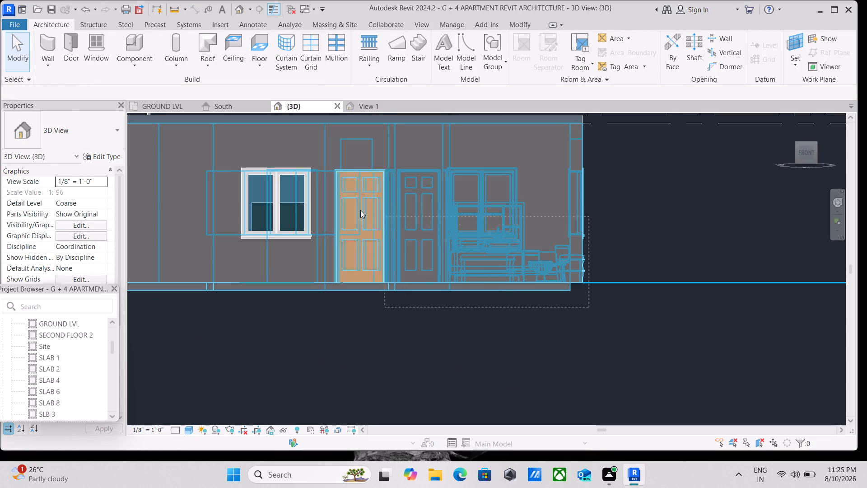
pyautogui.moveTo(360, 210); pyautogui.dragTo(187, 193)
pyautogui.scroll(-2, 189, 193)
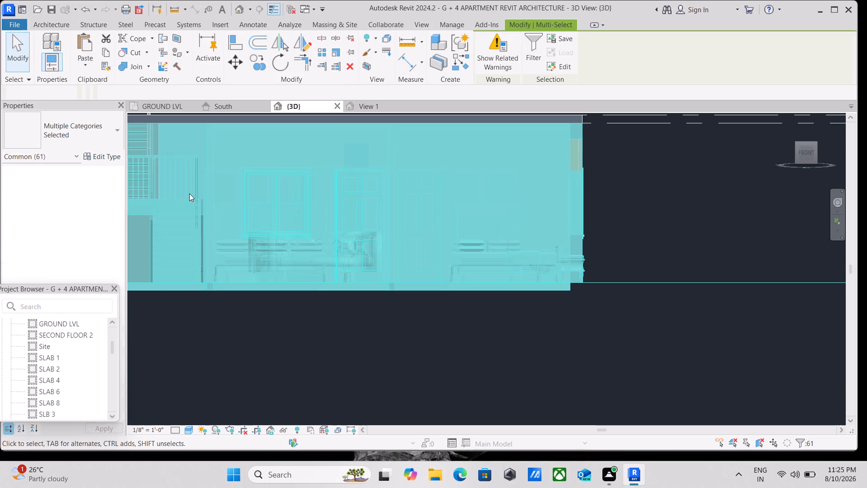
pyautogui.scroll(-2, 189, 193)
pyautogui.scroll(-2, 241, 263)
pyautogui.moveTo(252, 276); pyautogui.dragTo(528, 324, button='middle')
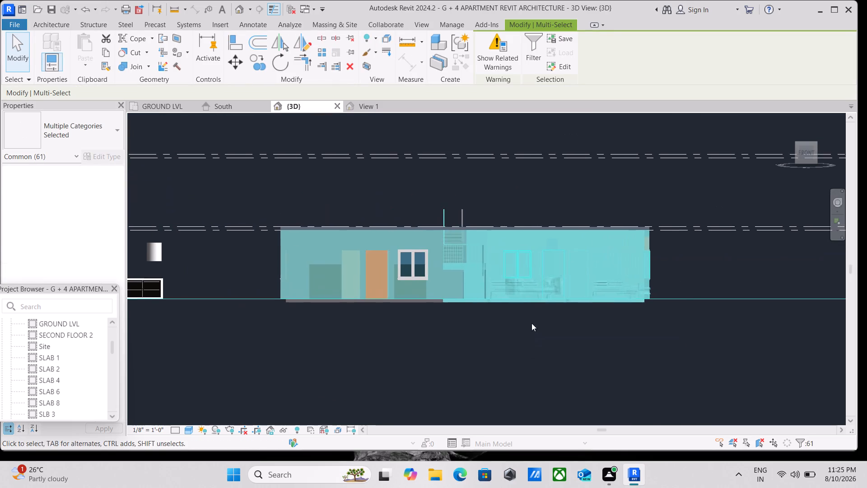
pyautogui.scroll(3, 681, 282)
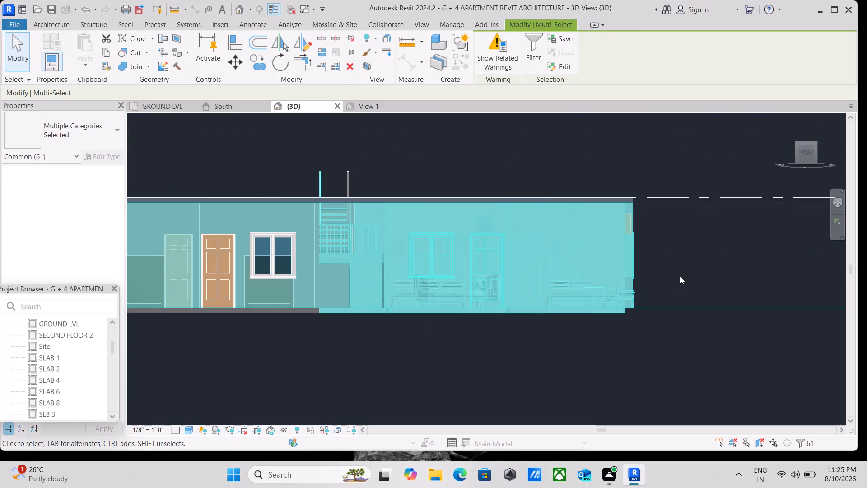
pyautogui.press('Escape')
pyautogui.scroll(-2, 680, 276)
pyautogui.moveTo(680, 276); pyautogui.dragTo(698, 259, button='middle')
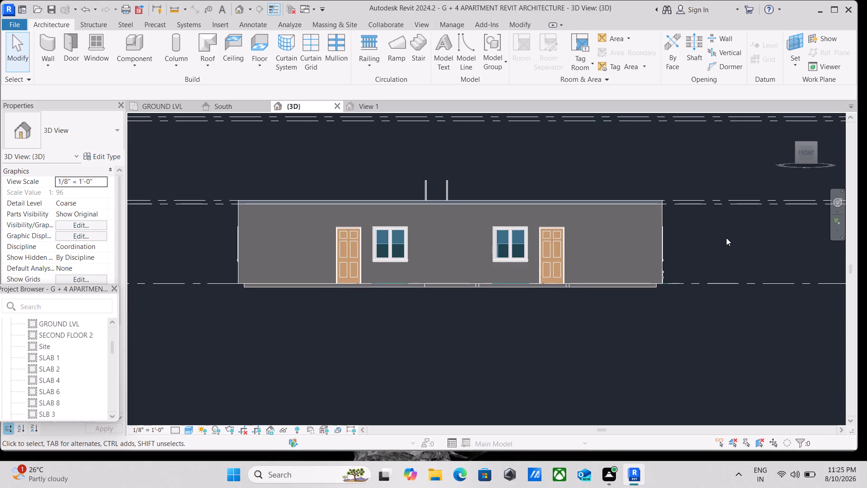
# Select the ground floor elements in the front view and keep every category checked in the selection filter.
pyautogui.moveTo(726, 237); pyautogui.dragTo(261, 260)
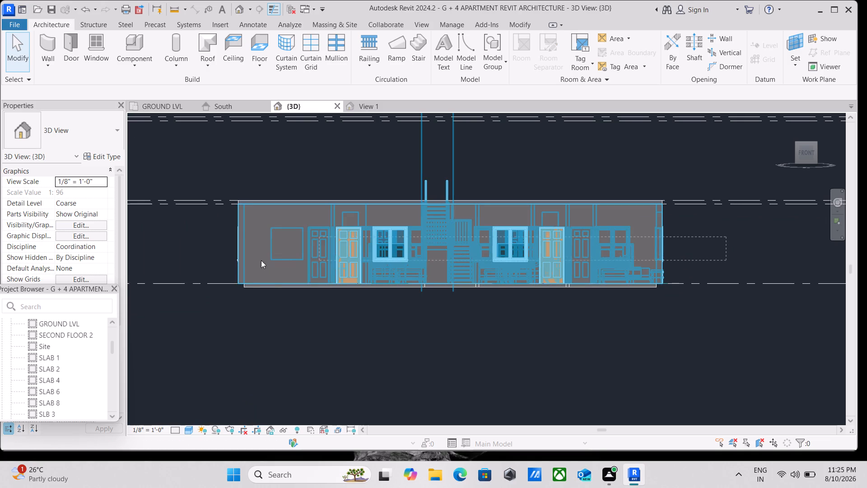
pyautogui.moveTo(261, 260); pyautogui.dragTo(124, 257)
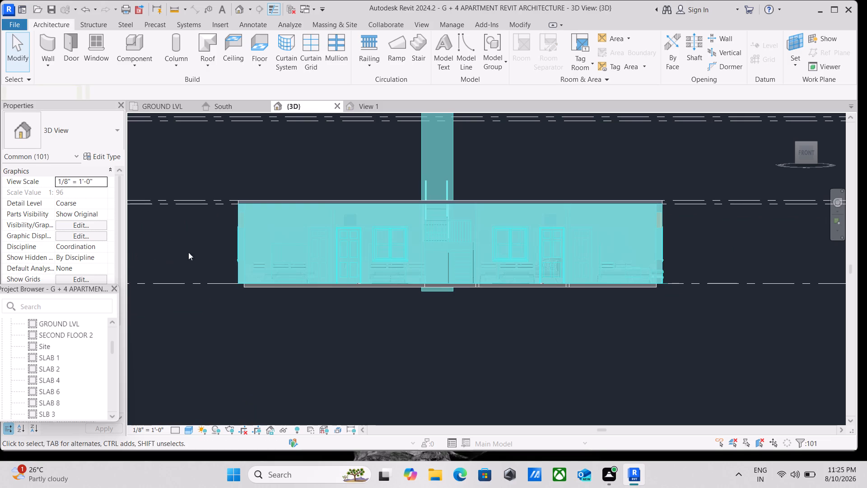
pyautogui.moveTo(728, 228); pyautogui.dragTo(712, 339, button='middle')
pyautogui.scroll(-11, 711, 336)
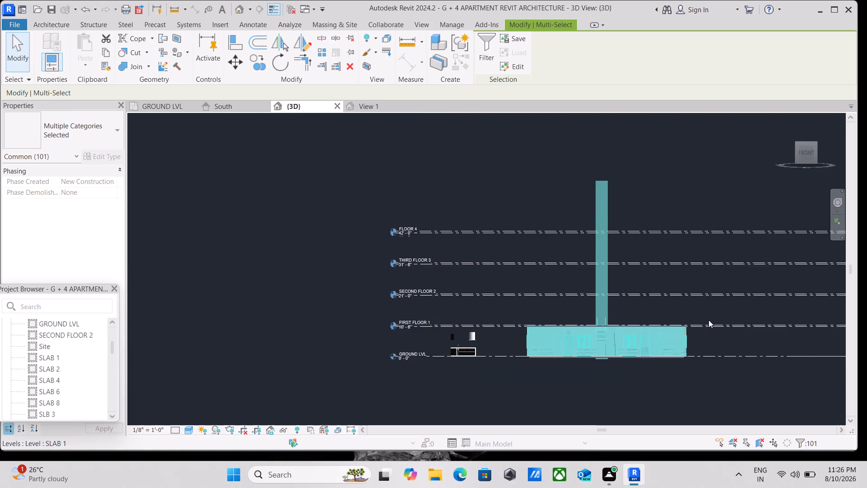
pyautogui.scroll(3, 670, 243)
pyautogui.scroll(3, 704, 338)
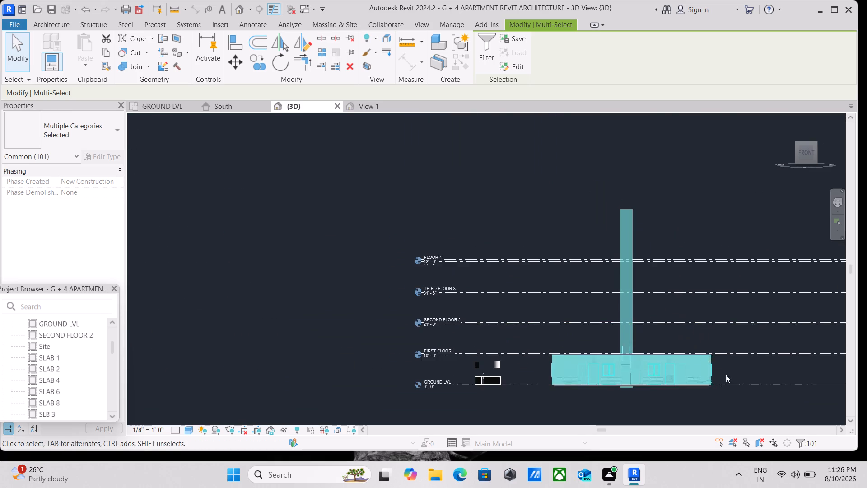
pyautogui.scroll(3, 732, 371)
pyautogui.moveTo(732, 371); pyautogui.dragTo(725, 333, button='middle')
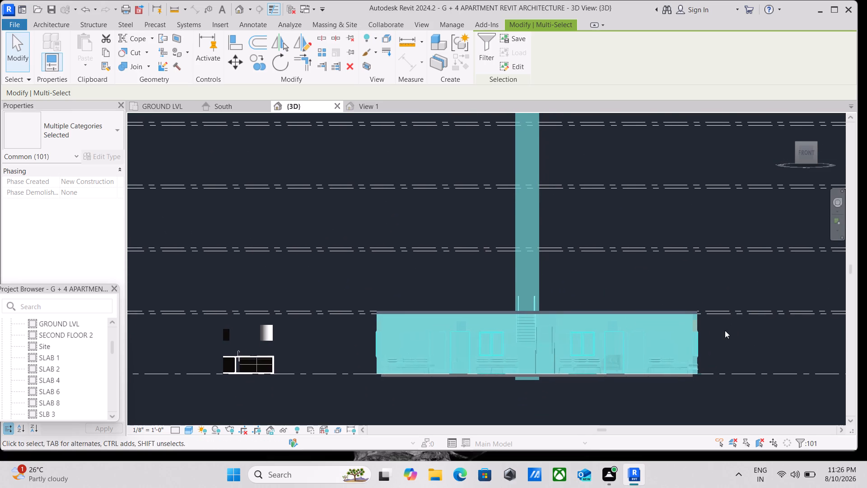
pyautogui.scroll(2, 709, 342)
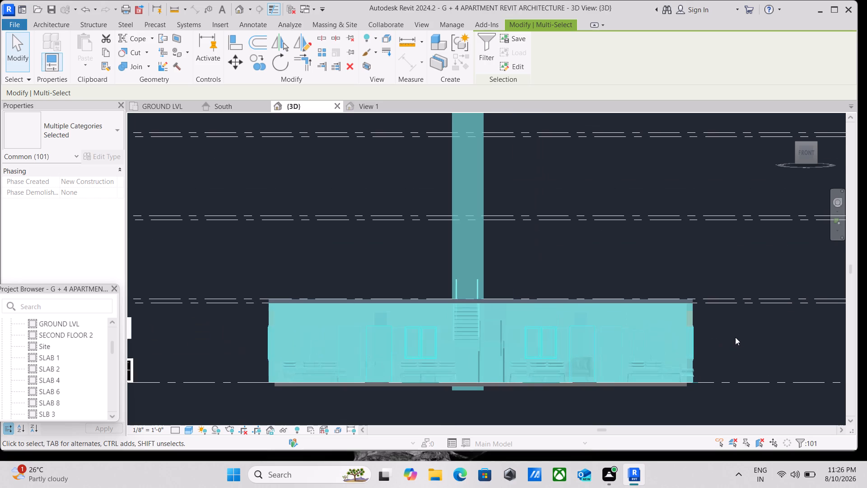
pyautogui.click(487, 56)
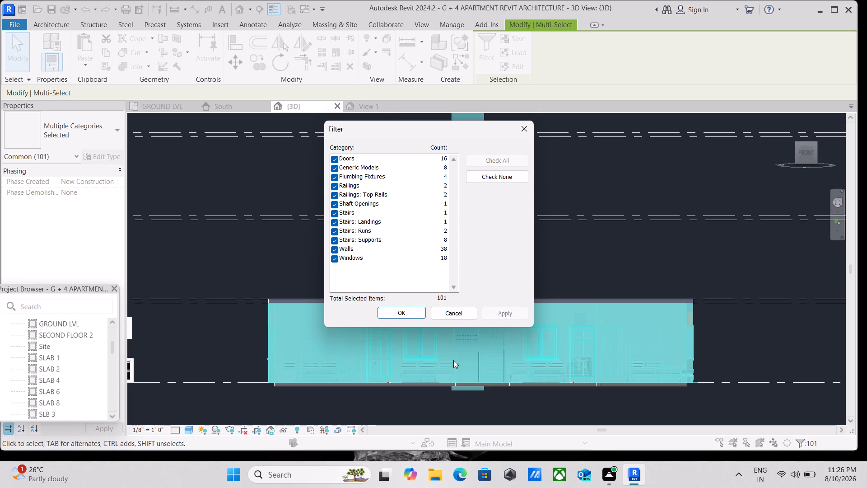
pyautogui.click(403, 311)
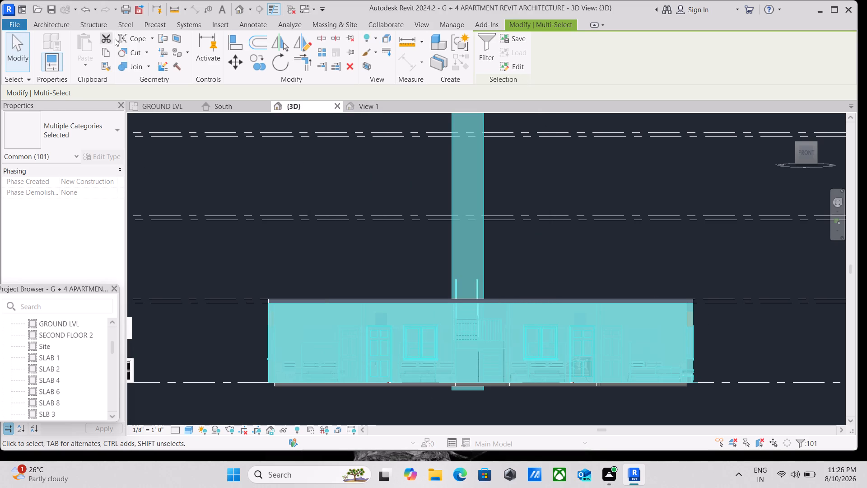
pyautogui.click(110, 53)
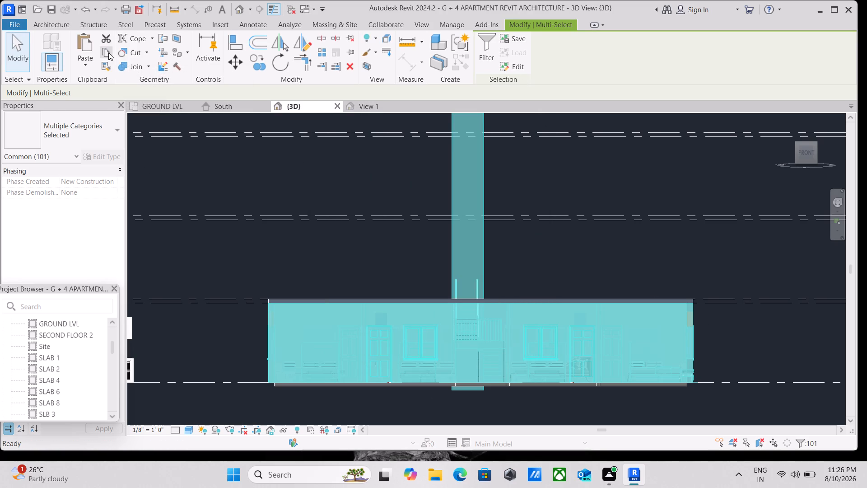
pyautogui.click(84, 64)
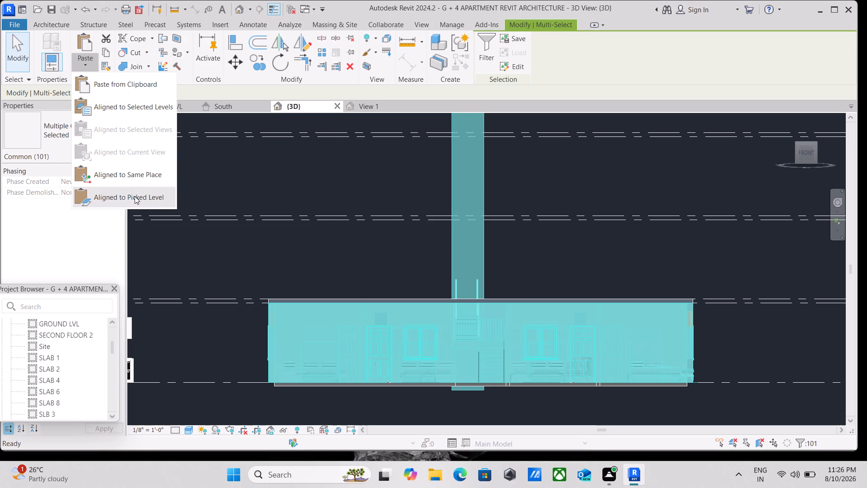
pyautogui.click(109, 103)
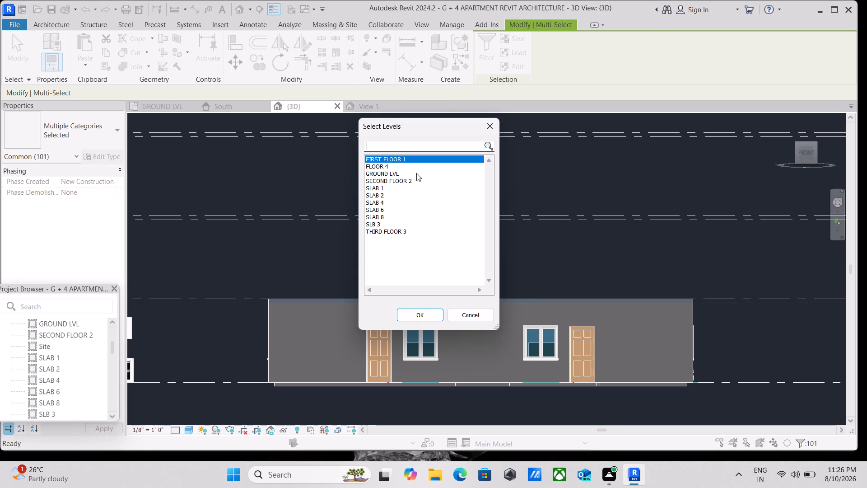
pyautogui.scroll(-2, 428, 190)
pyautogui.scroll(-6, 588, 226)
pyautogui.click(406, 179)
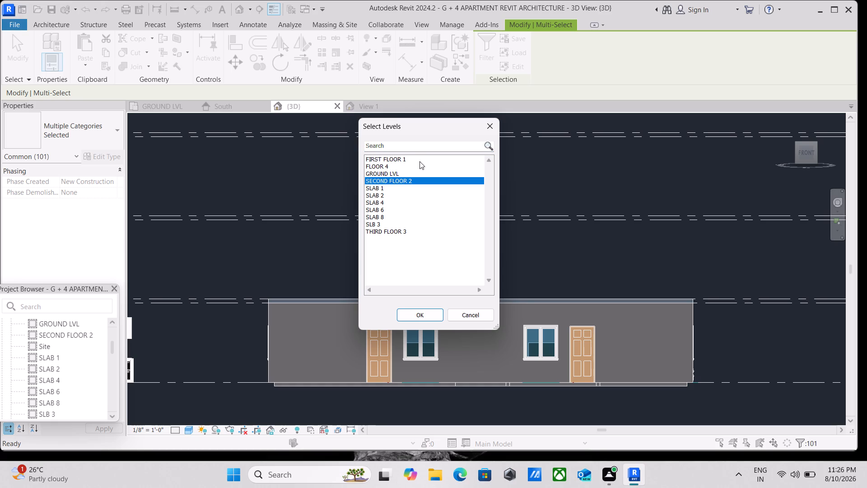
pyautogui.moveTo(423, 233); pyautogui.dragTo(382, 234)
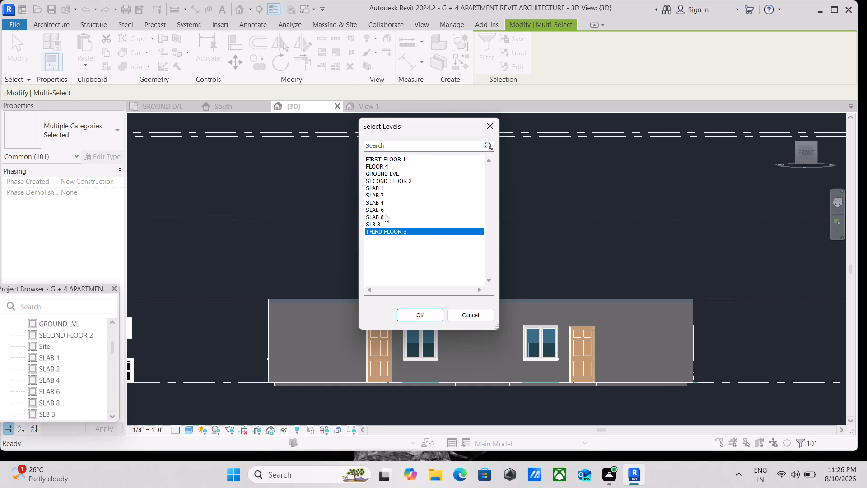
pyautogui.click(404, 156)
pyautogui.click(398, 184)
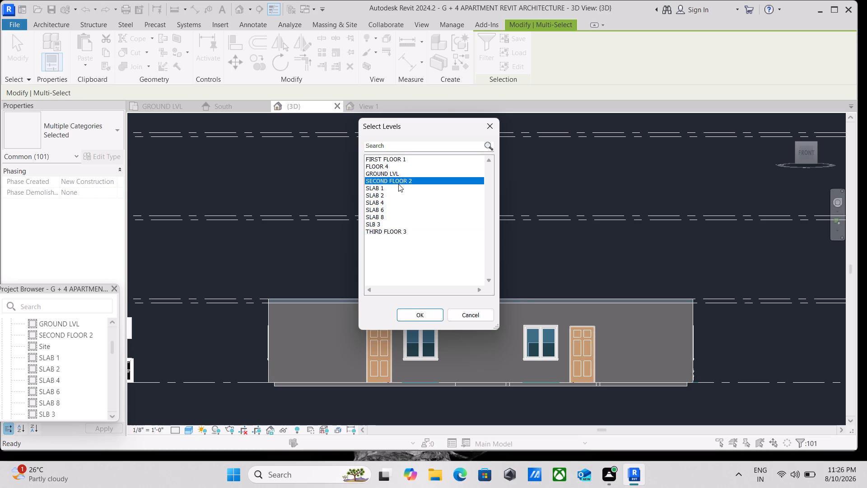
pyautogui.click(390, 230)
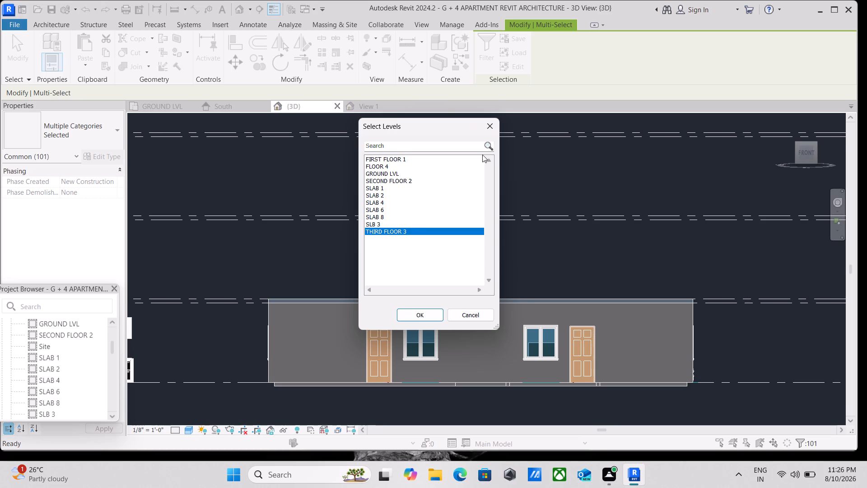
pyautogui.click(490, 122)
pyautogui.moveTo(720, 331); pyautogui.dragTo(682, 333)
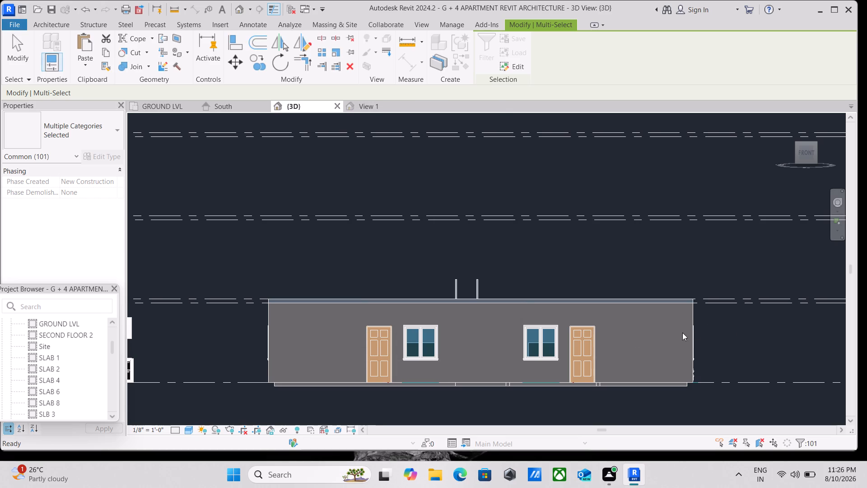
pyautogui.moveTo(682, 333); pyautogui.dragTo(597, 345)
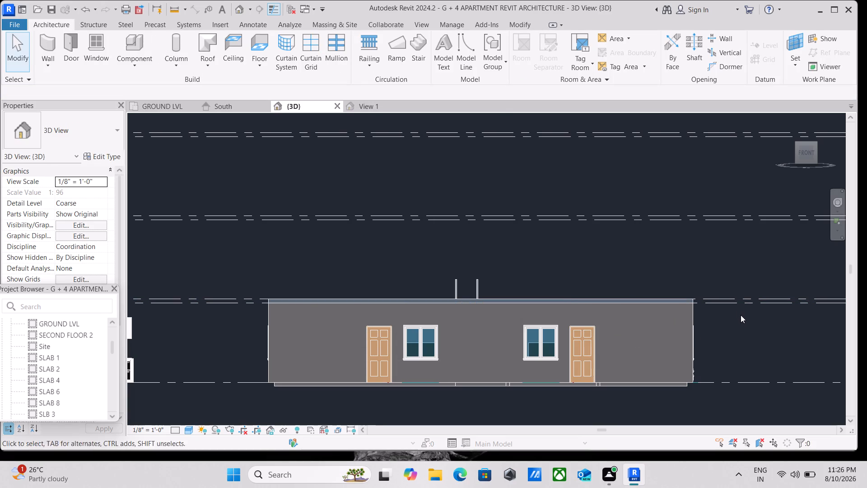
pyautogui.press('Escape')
# Select the ground floor's walls, doors, windows, fixtures, stairs and shaft opening again and copy them to the clipboard.
pyautogui.moveTo(760, 344); pyautogui.dragTo(317, 347)
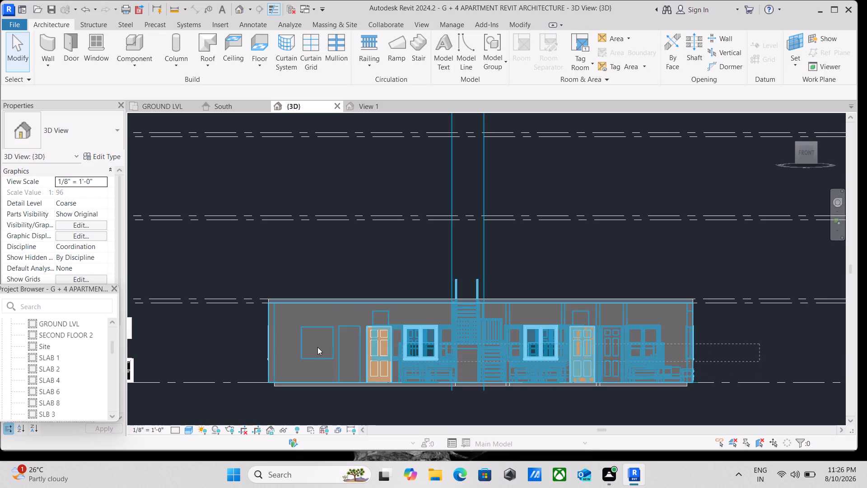
pyautogui.moveTo(317, 347); pyautogui.dragTo(207, 316)
pyautogui.scroll(-1, 830, 349)
pyautogui.moveTo(806, 349); pyautogui.dragTo(748, 338, button='middle')
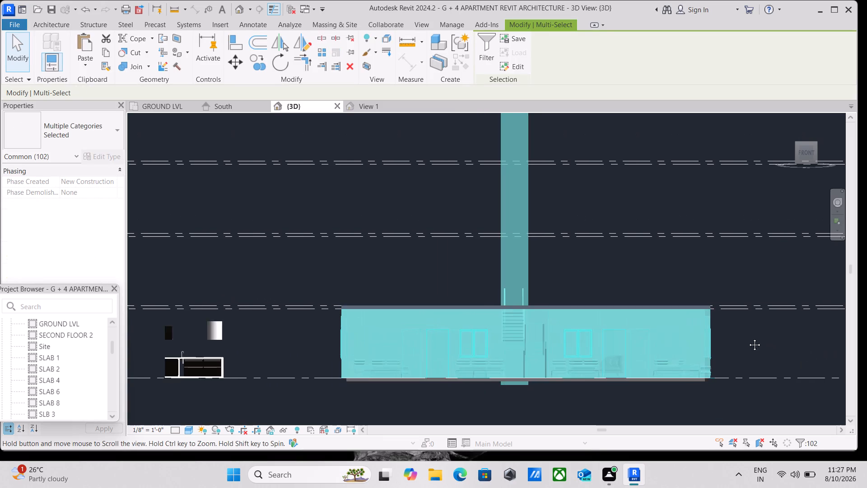
pyautogui.moveTo(748, 338); pyautogui.dragTo(710, 331, button='middle')
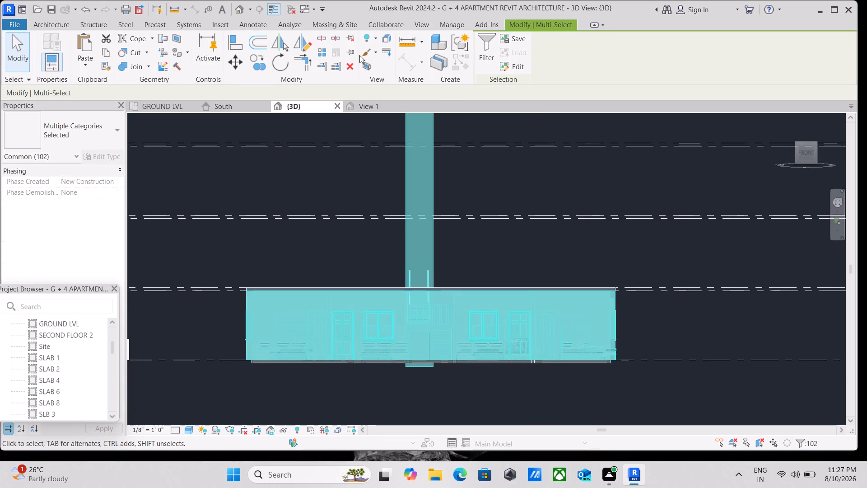
pyautogui.click(102, 56)
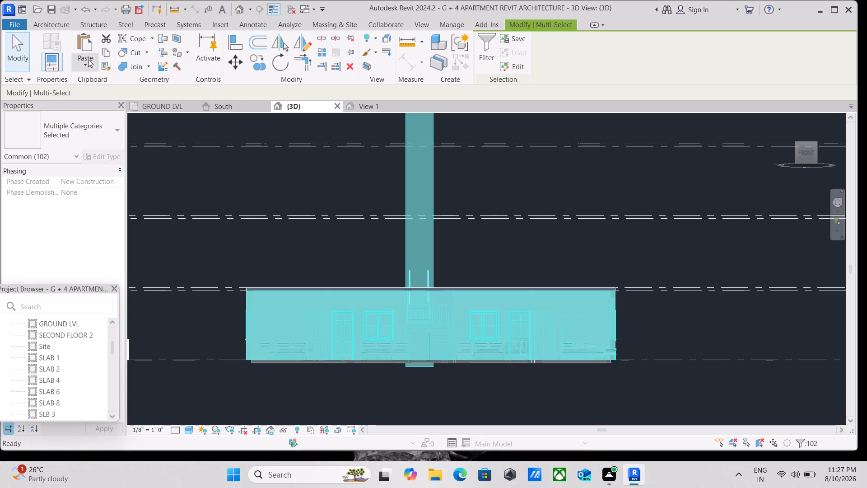
# Paste the copied ground floor elements aligned to the picked level FIRST FLOOR 1, clear the selection and dismiss the warning.
pyautogui.click(82, 62)
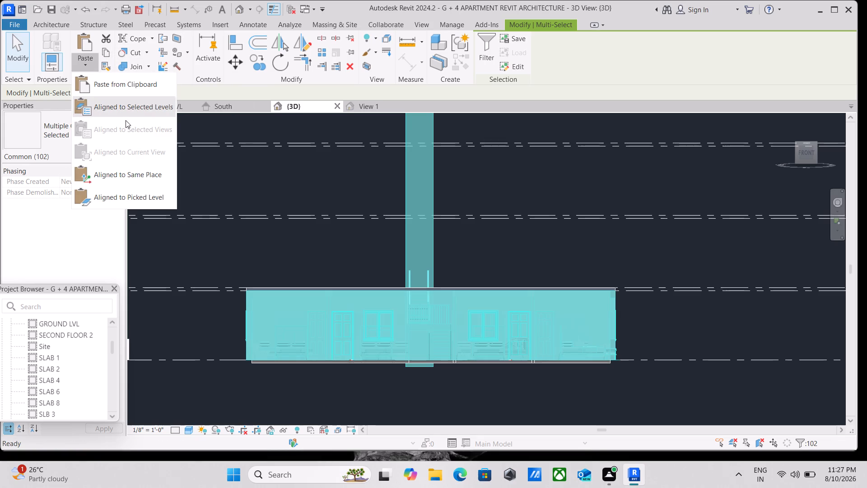
pyautogui.click(139, 197)
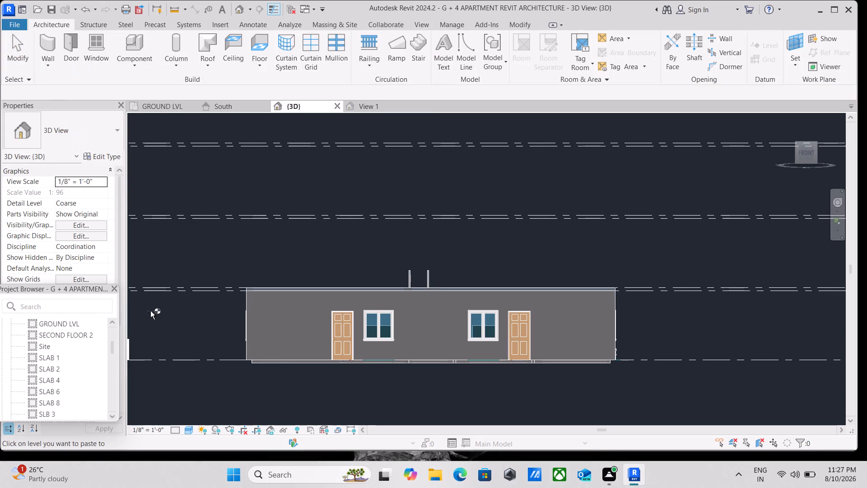
pyautogui.scroll(2, 616, 285)
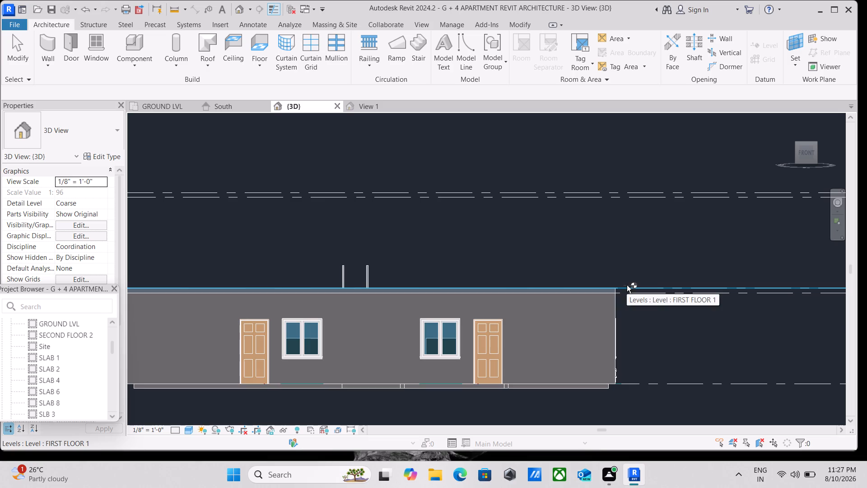
pyautogui.click(627, 285)
pyautogui.scroll(-2, 627, 283)
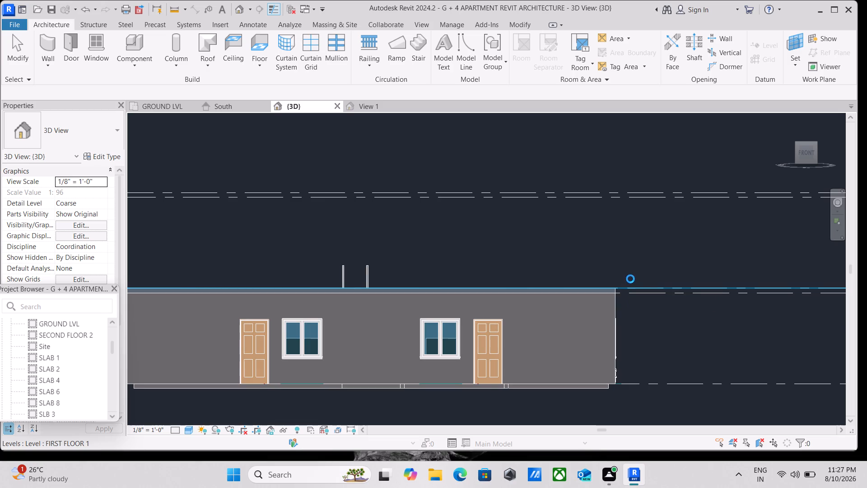
pyautogui.scroll(-3, 628, 265)
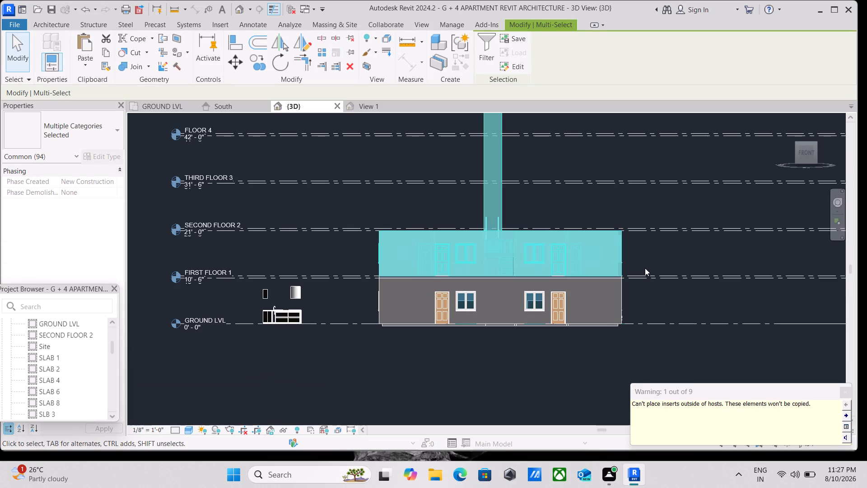
pyautogui.scroll(3, 645, 268)
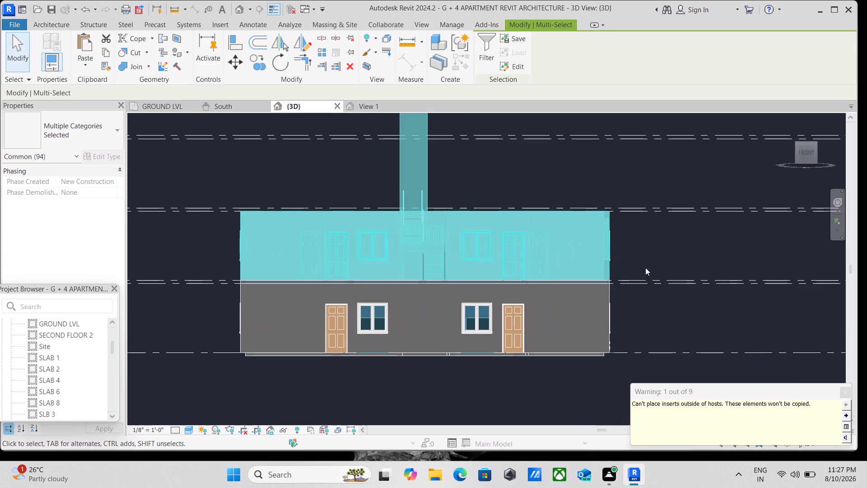
pyautogui.scroll(3, 645, 267)
pyautogui.press('Escape')
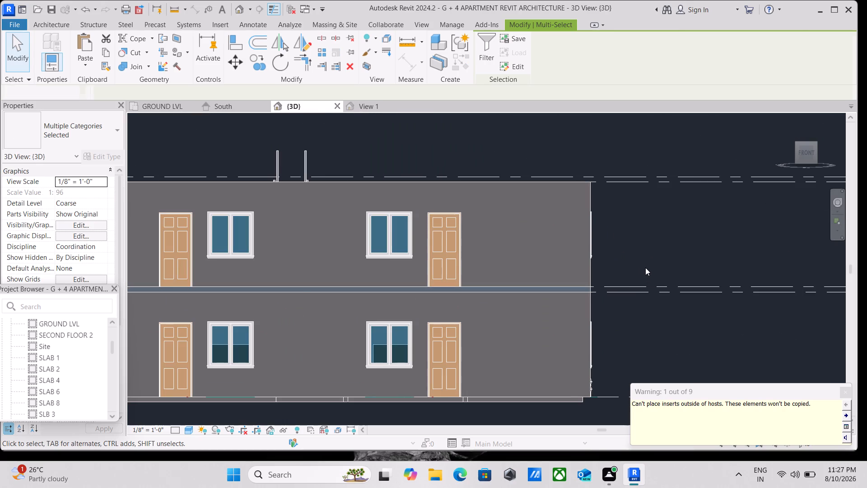
pyautogui.scroll(-1, 645, 267)
pyautogui.click(848, 392)
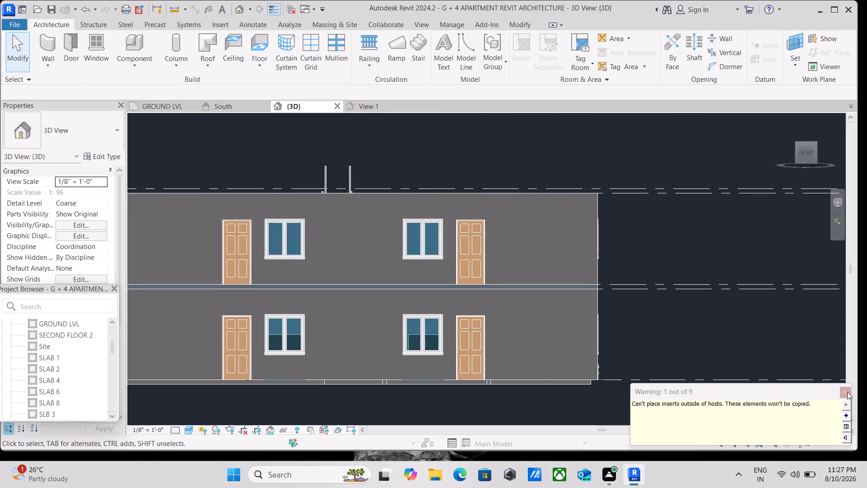
# Select all the first floor elements in the front view, including the stairs and shaft opening, and copy them to the clipboard.
pyautogui.scroll(-2, 625, 287)
pyautogui.moveTo(637, 274); pyautogui.dragTo(646, 284, button='middle')
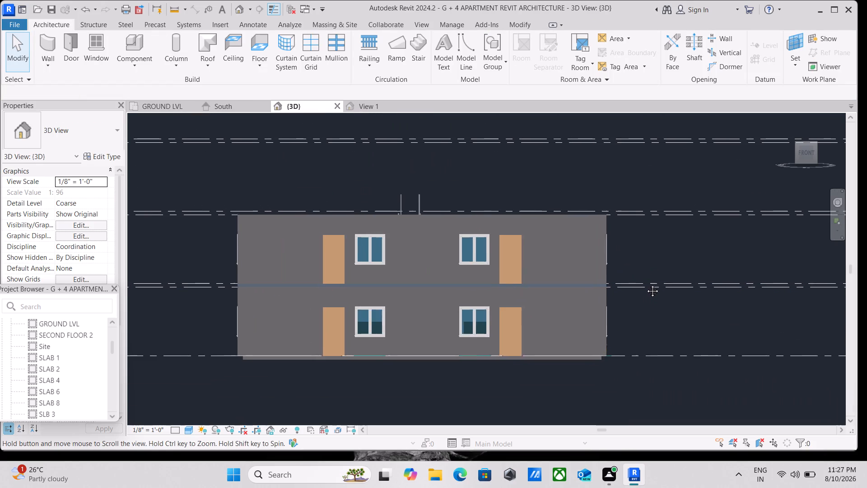
pyautogui.moveTo(646, 284); pyautogui.dragTo(649, 288, button='middle')
pyautogui.moveTo(687, 253); pyautogui.dragTo(458, 269)
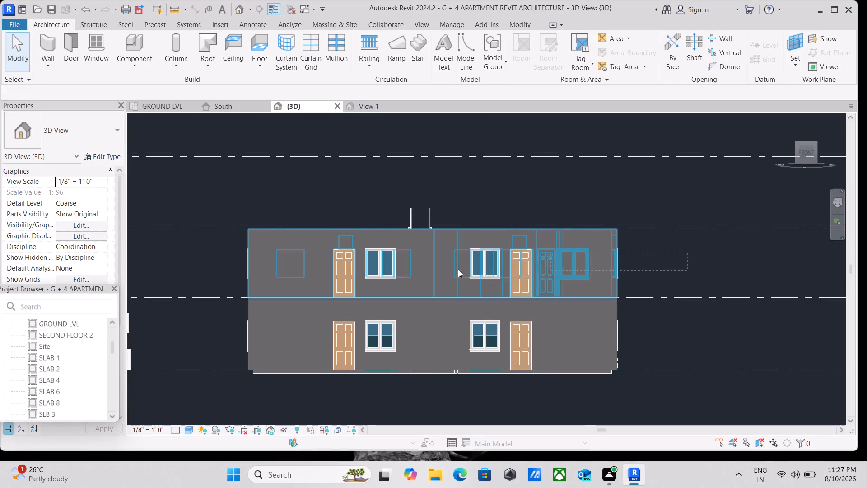
pyautogui.moveTo(458, 269); pyautogui.dragTo(150, 275)
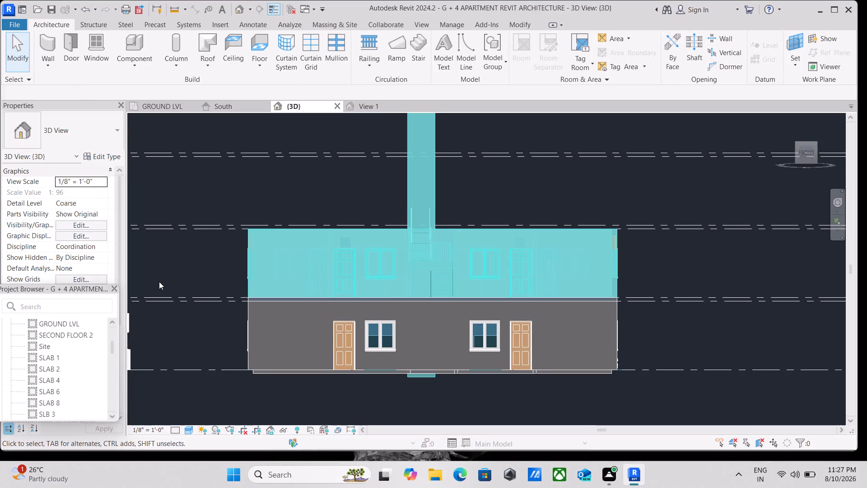
pyautogui.scroll(-5, 681, 235)
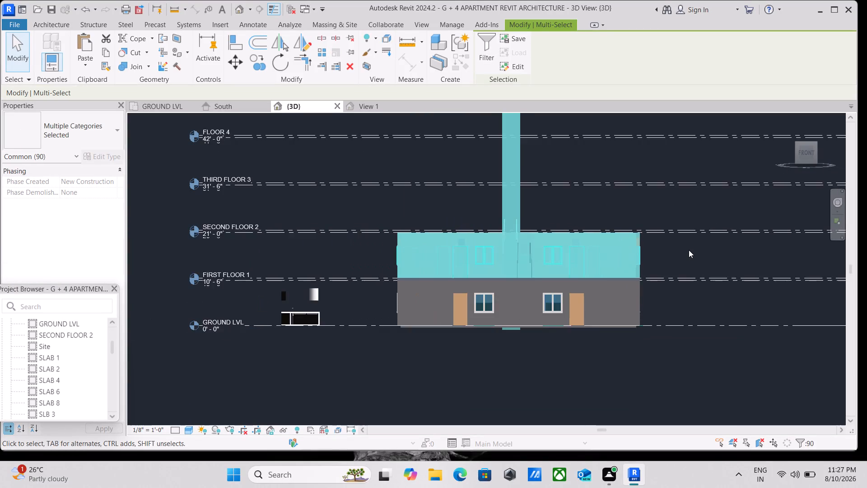
pyautogui.scroll(-7, 689, 250)
pyautogui.scroll(1, 661, 174)
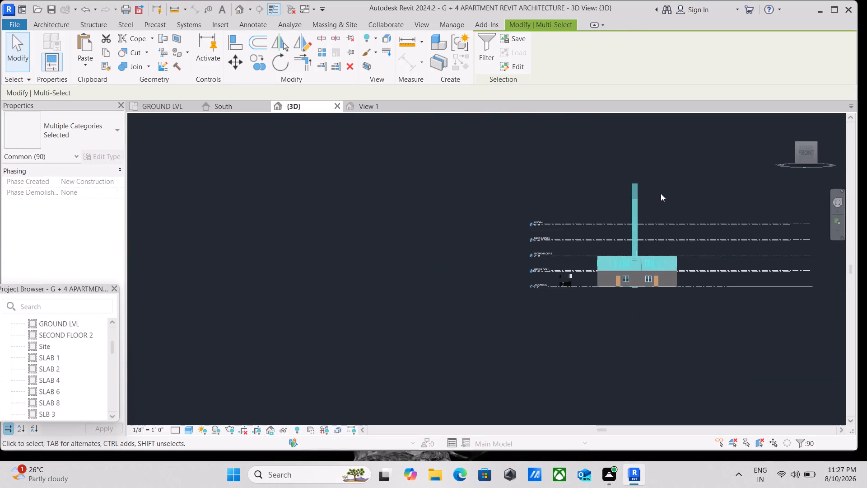
pyautogui.scroll(5, 661, 194)
pyautogui.scroll(-1, 670, 267)
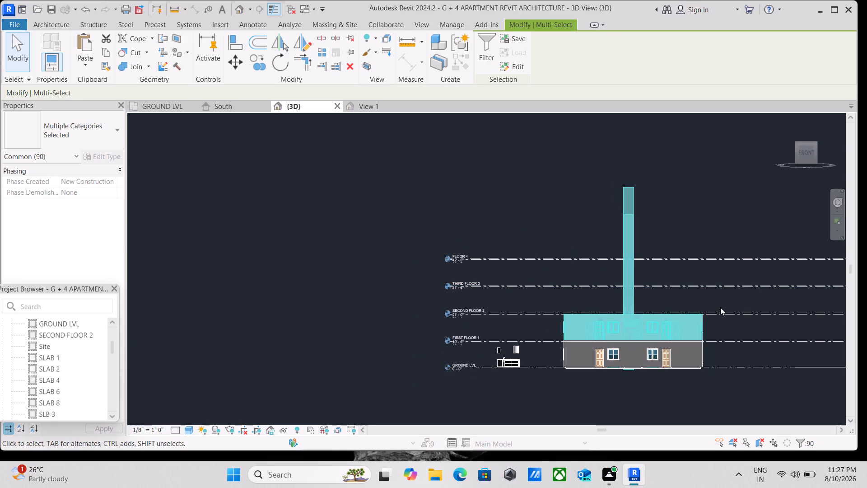
pyautogui.moveTo(715, 292); pyautogui.dragTo(592, 230, button='middle')
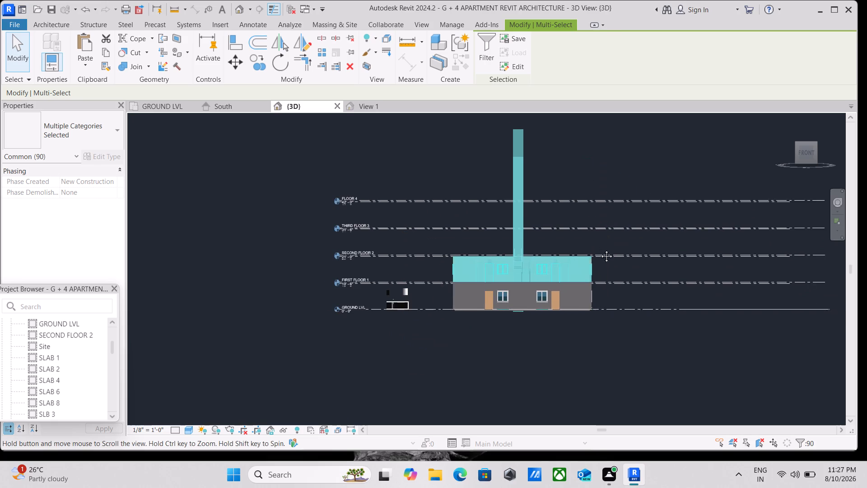
pyautogui.scroll(10, 593, 258)
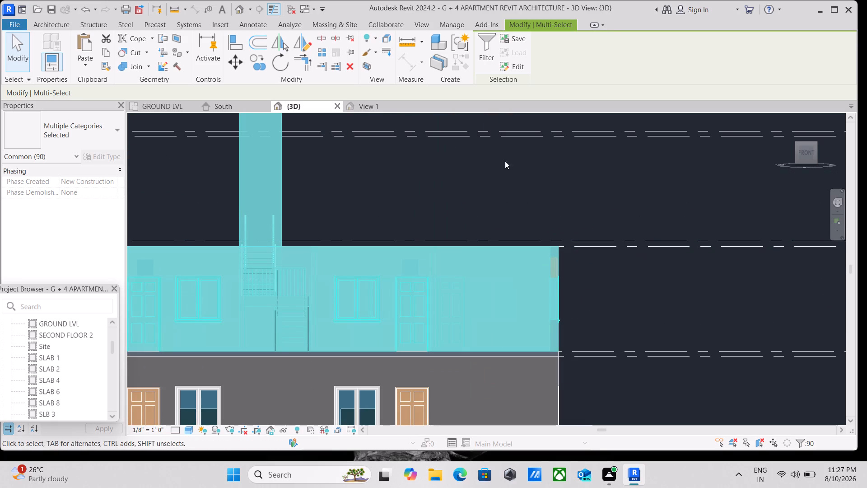
pyautogui.moveTo(602, 315); pyautogui.dragTo(717, 283, button='middle')
pyautogui.scroll(-2, 717, 281)
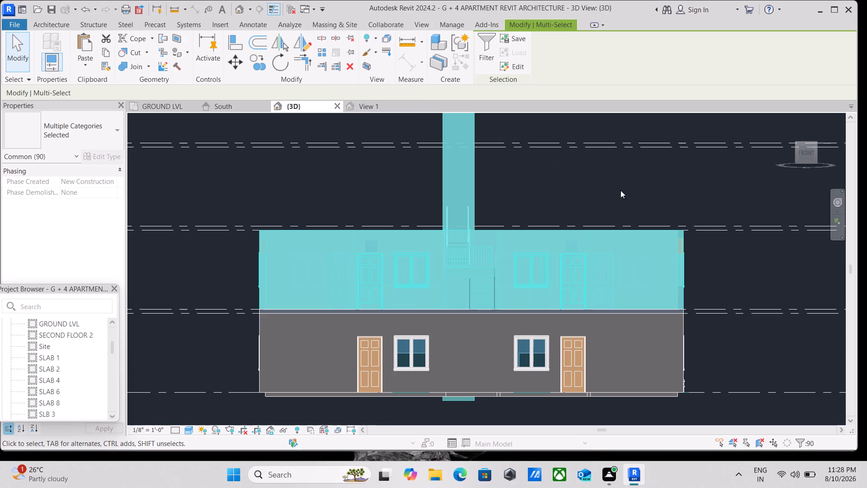
pyautogui.moveTo(741, 252); pyautogui.dragTo(714, 265, button='middle')
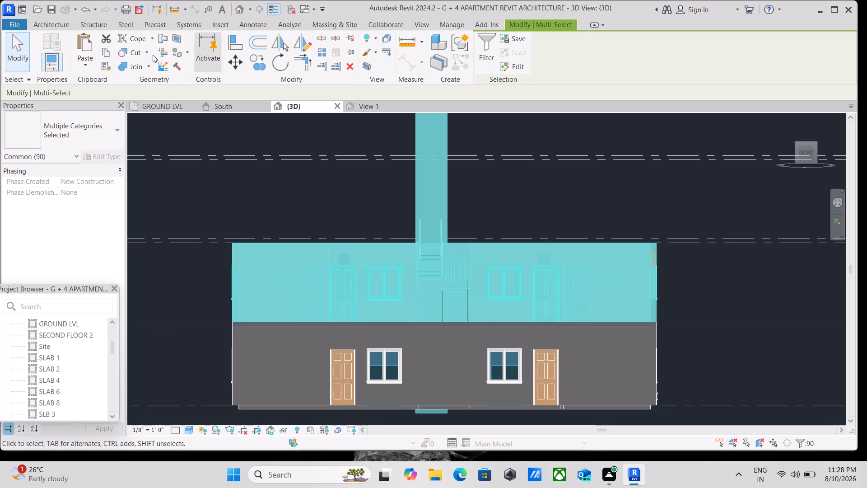
pyautogui.click(107, 52)
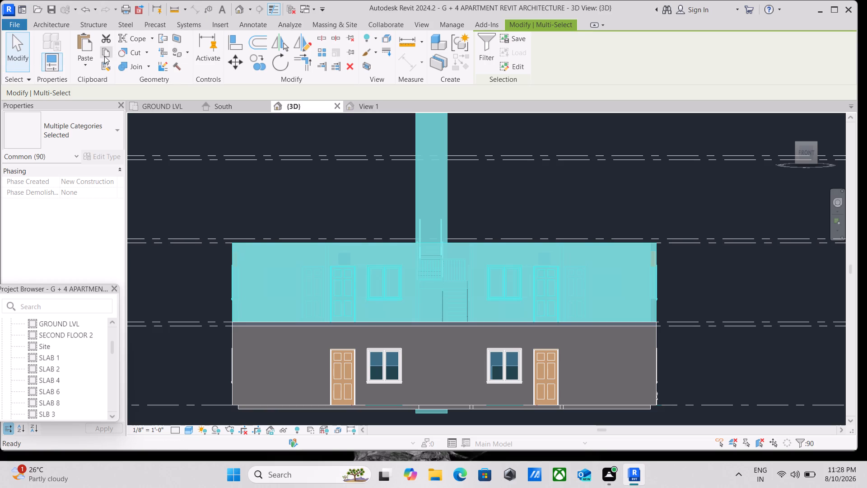
# Paste the copied first floor elements aligned to the picked level SECOND FLOOR 2 and clear the selection.
pyautogui.click(89, 66)
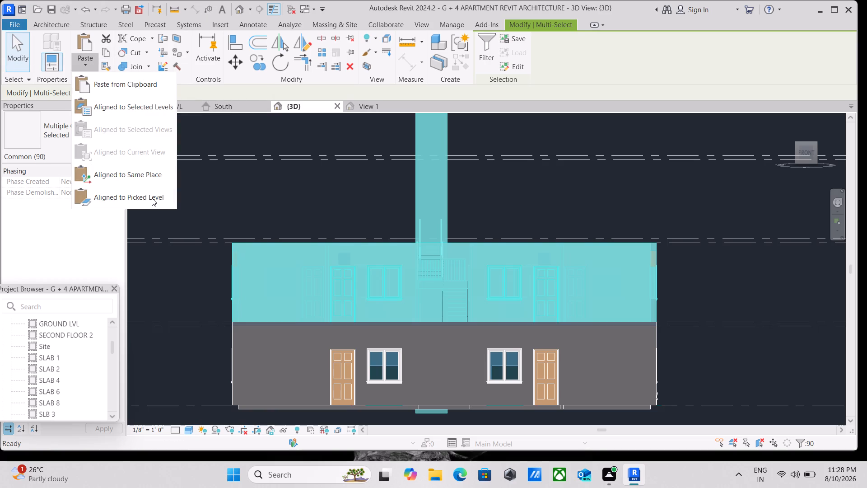
pyautogui.click(152, 198)
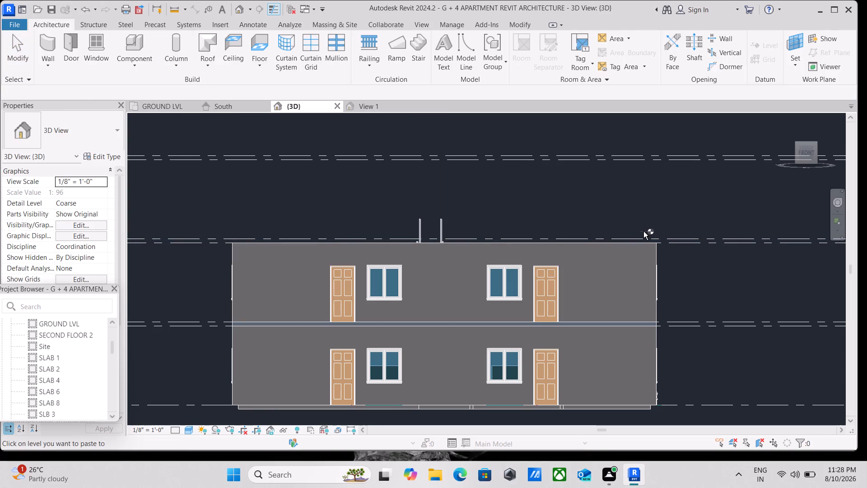
pyautogui.click(644, 236)
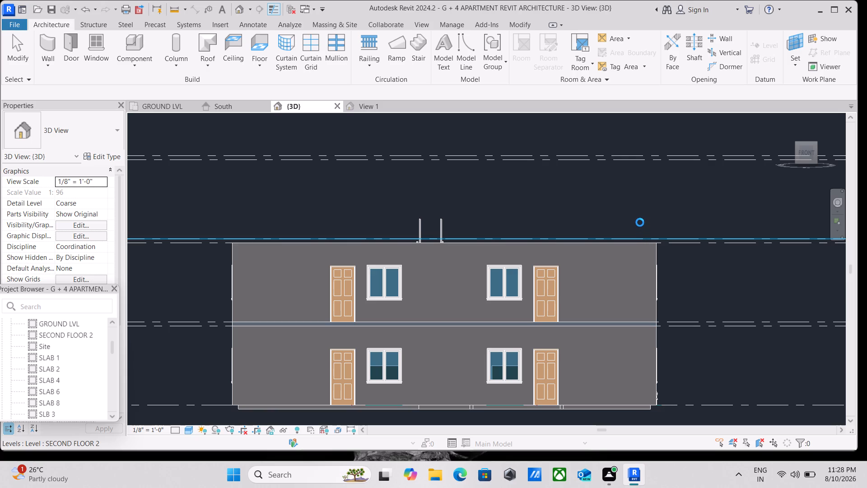
pyautogui.scroll(-3, 638, 221)
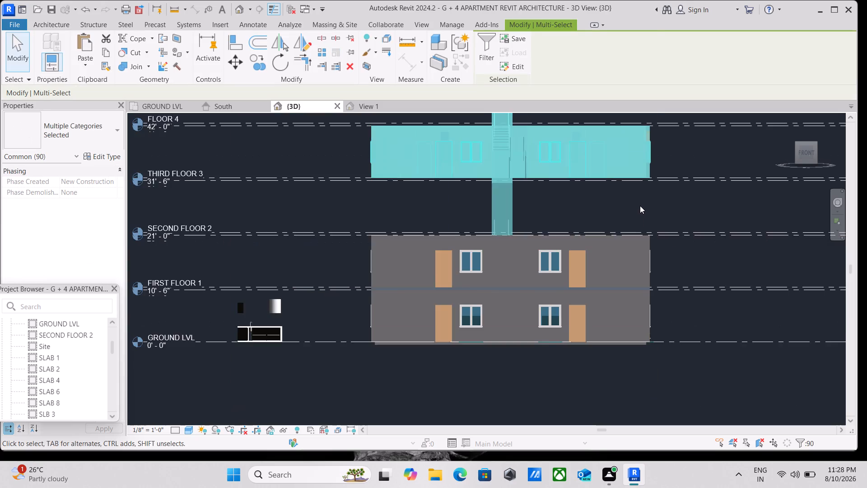
pyautogui.scroll(-1, 640, 206)
pyautogui.moveTo(640, 206); pyautogui.dragTo(635, 235, button='middle')
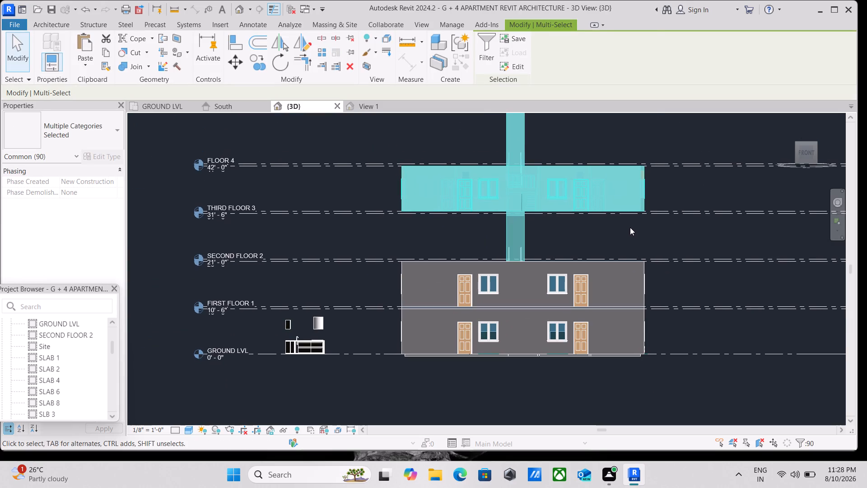
pyautogui.press('Escape')
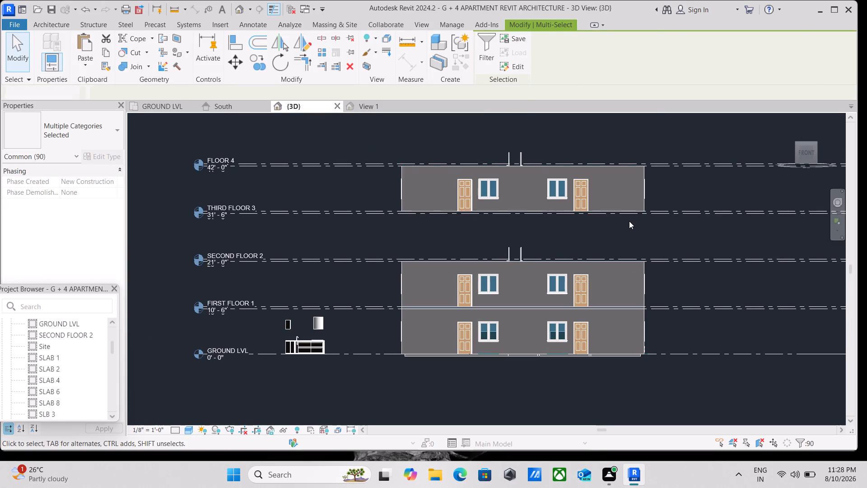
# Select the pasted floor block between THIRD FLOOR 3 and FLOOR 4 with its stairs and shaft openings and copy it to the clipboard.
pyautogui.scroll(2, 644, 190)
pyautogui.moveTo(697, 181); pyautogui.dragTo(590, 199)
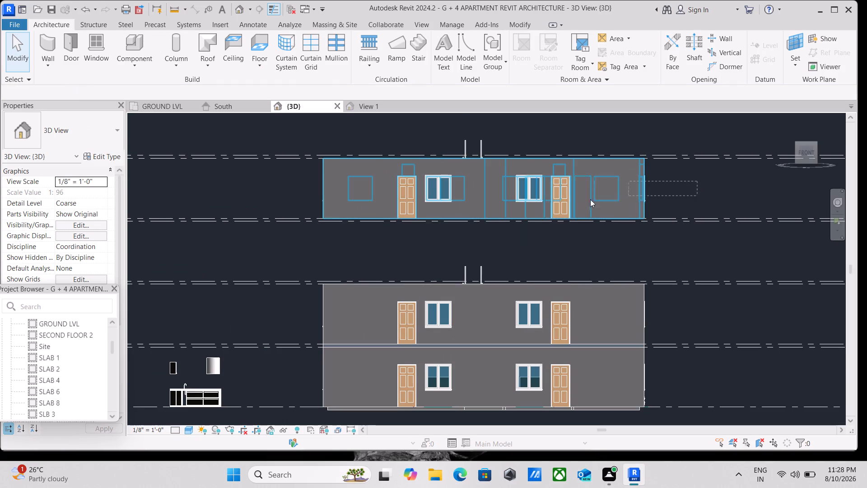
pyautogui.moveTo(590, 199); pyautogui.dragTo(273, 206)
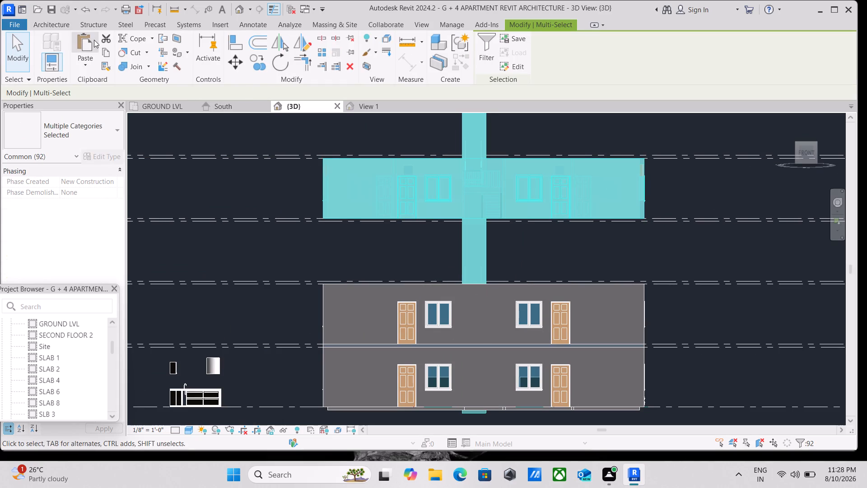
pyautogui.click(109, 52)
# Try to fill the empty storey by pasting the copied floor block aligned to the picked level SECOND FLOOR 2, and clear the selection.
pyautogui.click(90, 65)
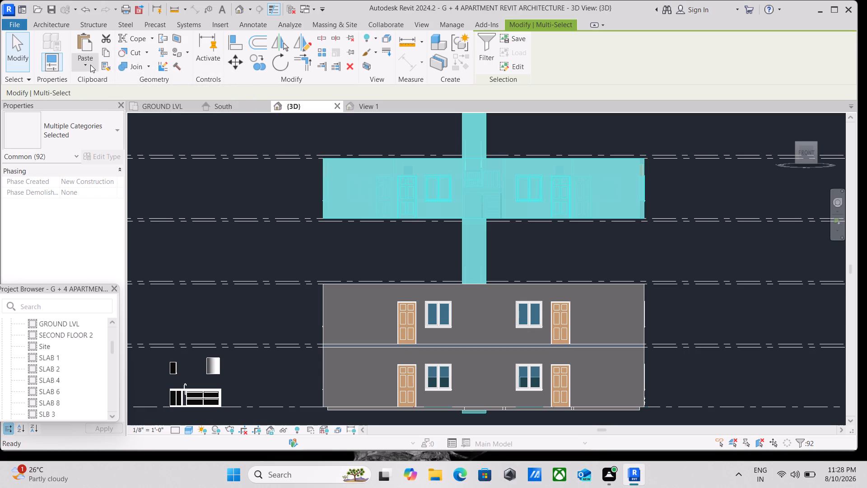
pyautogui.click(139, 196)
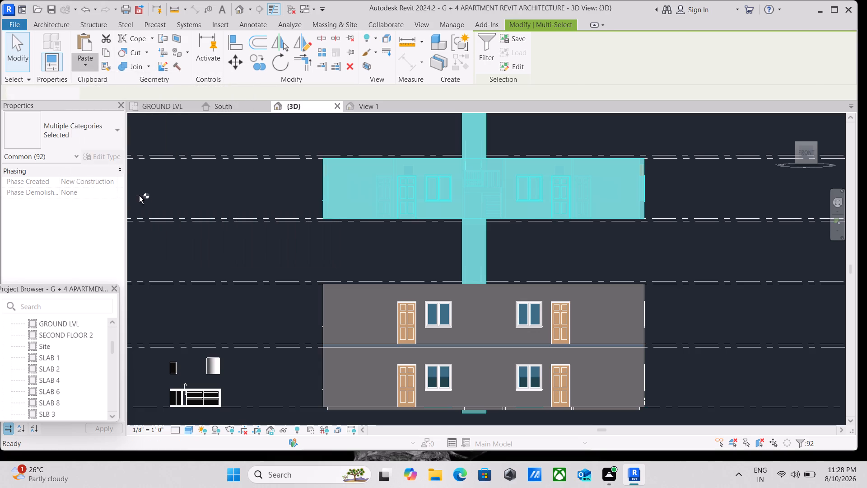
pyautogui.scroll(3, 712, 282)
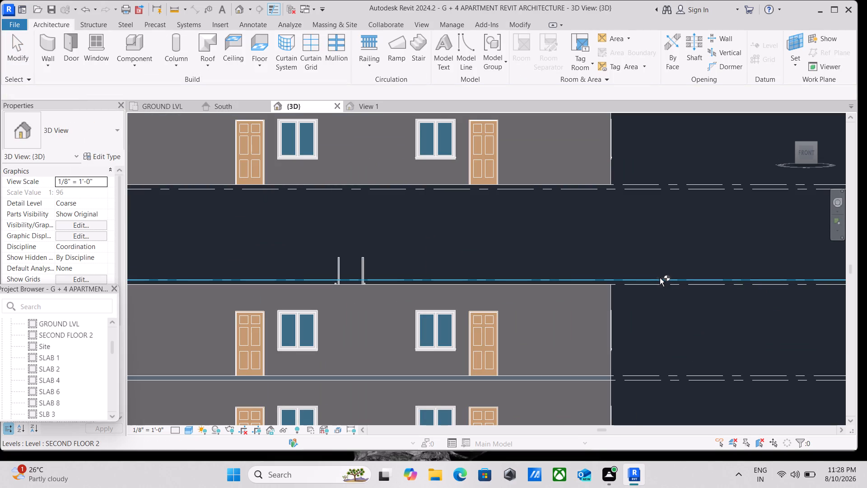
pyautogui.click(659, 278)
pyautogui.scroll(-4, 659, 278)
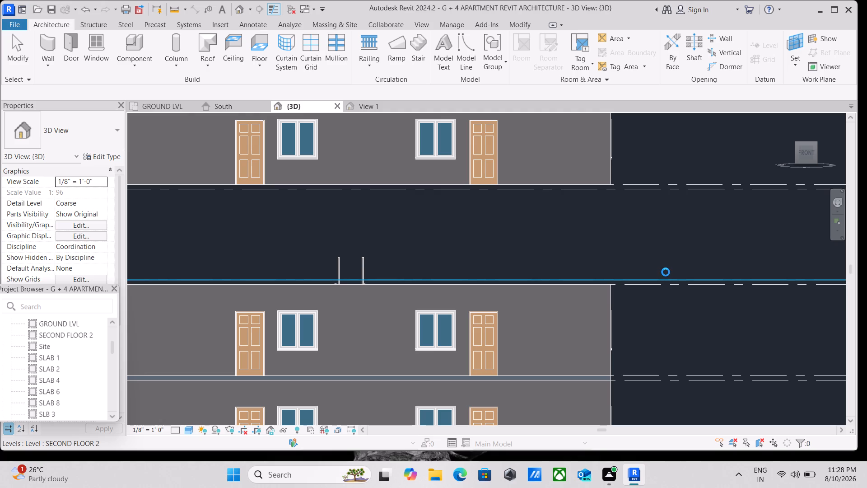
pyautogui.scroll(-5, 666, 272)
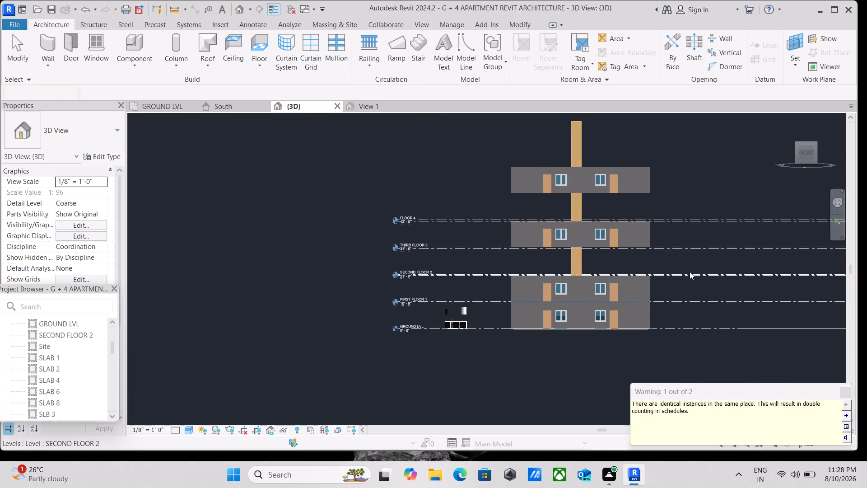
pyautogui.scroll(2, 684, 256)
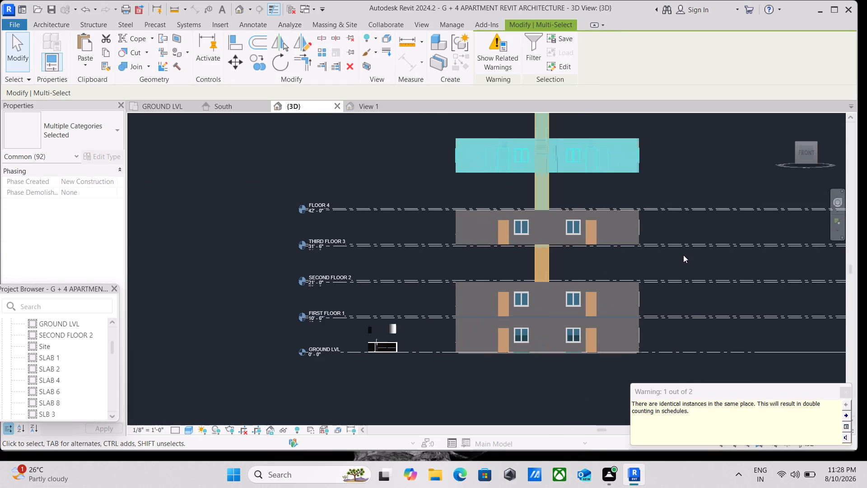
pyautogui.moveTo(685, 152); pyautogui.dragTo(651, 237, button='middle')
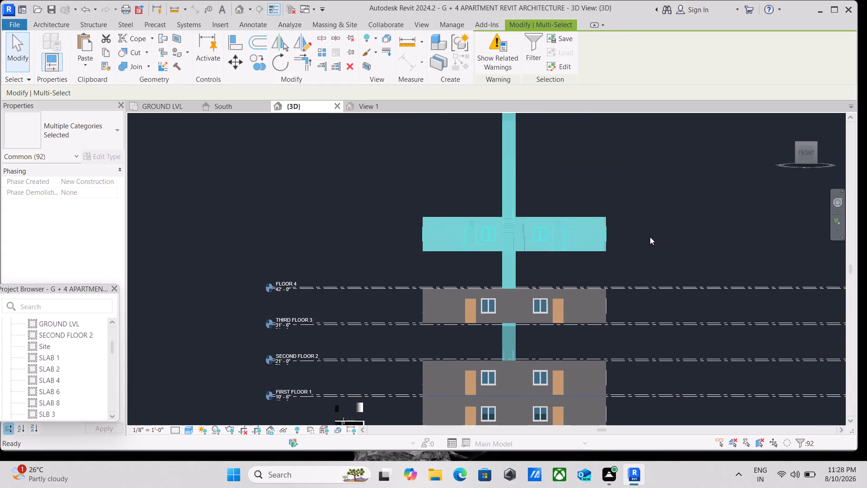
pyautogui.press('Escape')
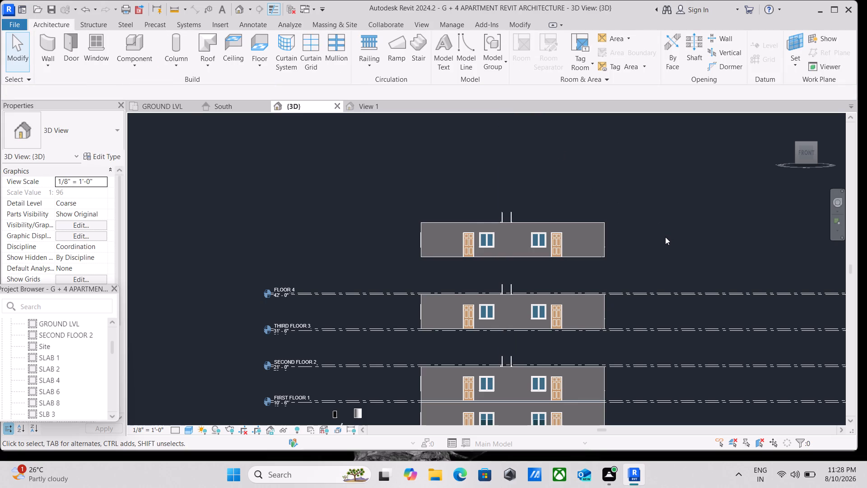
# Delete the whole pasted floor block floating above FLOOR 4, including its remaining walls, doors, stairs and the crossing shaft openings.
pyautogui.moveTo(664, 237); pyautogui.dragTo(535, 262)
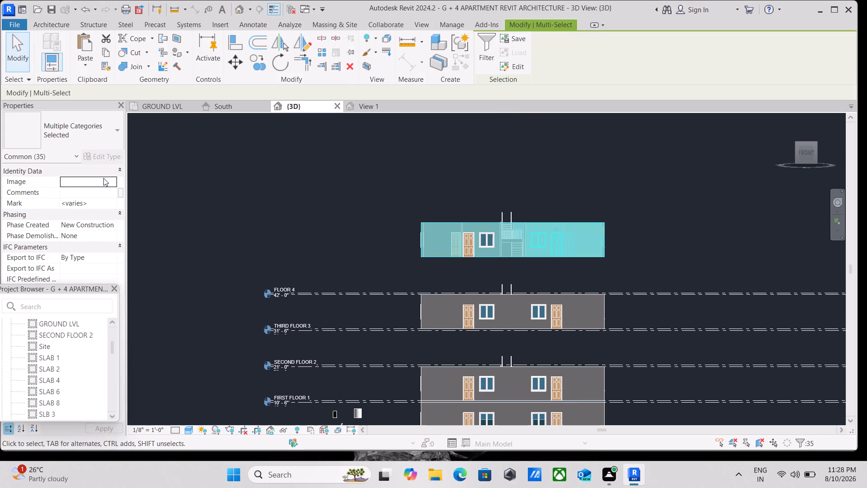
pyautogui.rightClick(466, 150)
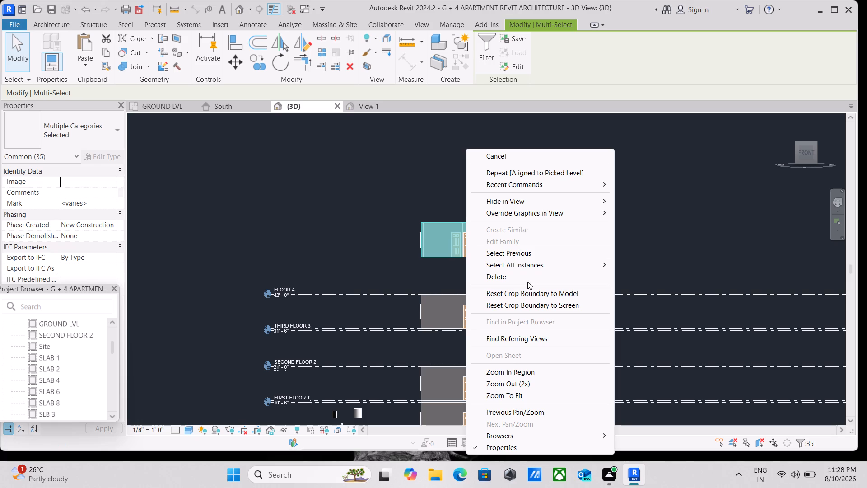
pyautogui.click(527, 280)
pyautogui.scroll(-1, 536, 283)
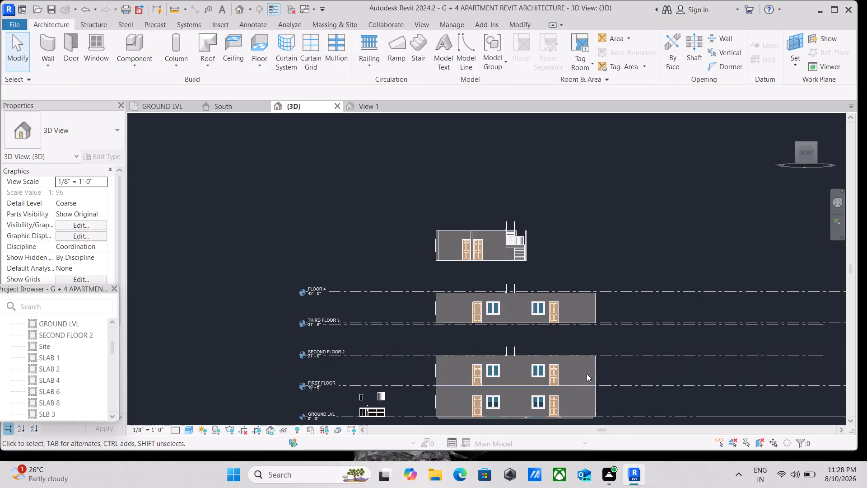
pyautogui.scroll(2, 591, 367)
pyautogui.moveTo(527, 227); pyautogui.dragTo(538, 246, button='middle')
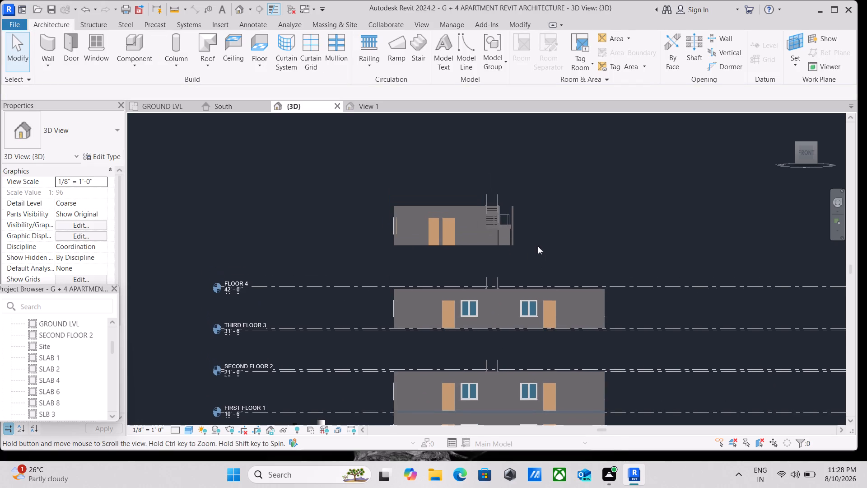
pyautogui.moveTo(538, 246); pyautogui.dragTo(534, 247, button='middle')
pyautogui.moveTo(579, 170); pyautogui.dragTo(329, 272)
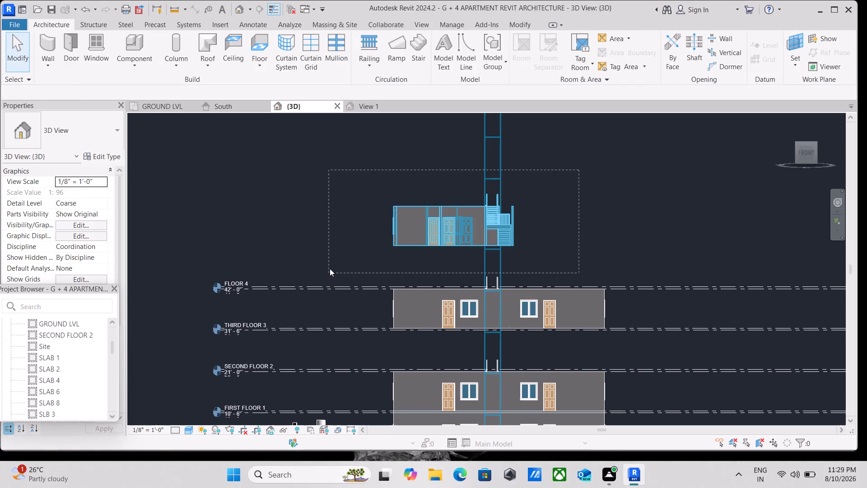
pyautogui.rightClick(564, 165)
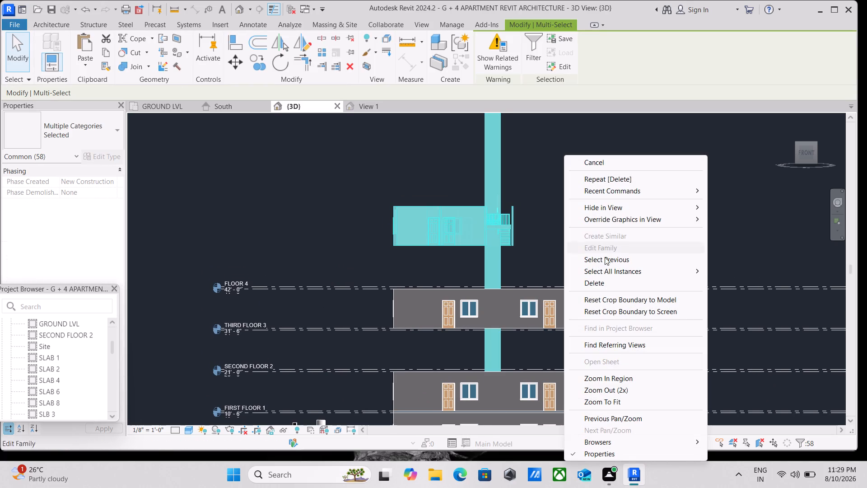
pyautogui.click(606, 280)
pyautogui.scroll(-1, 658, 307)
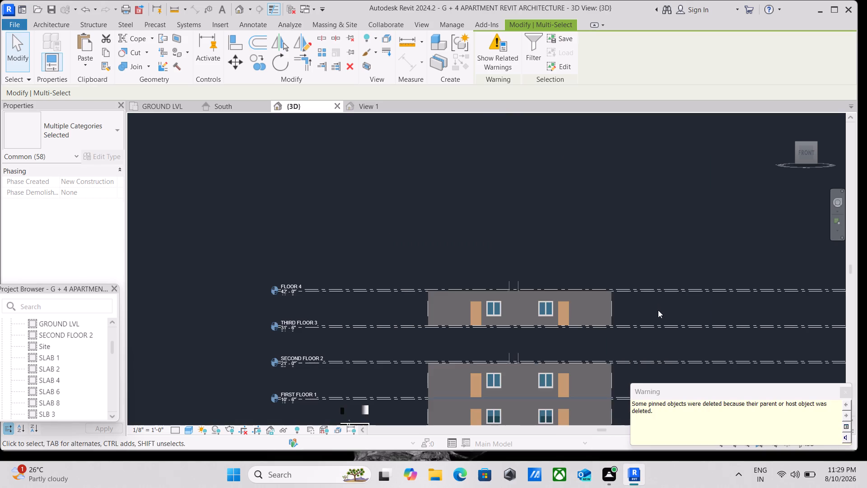
# Select the whole floor block between FIRST FLOOR 1 and SECOND FLOOR 2, including its stairs, and copy it to the clipboard.
pyautogui.moveTo(655, 325); pyautogui.dragTo(618, 241, button='middle')
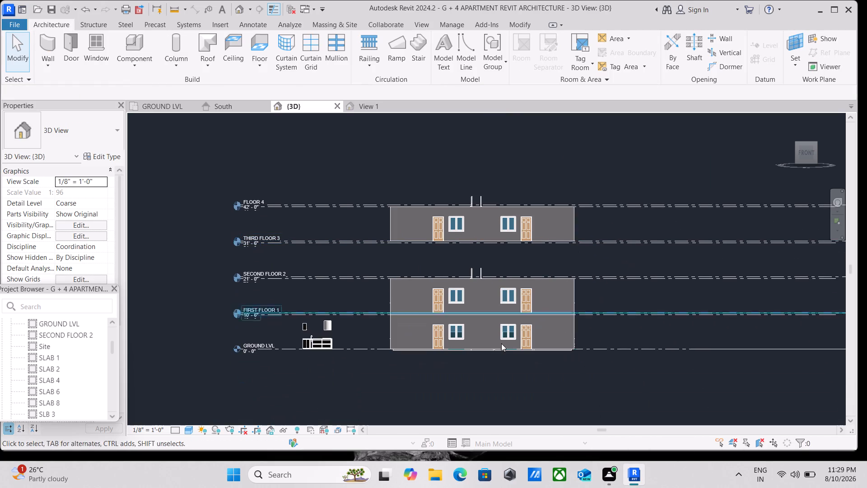
pyautogui.scroll(2, 329, 314)
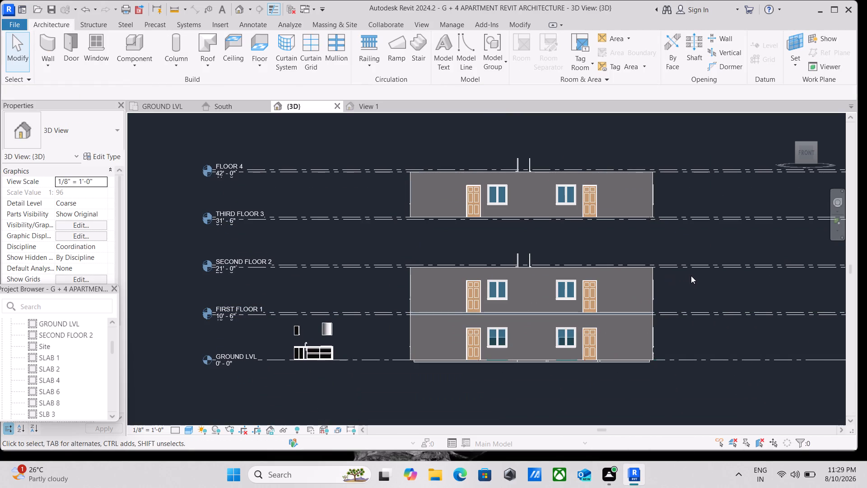
pyautogui.moveTo(695, 281); pyautogui.dragTo(471, 306)
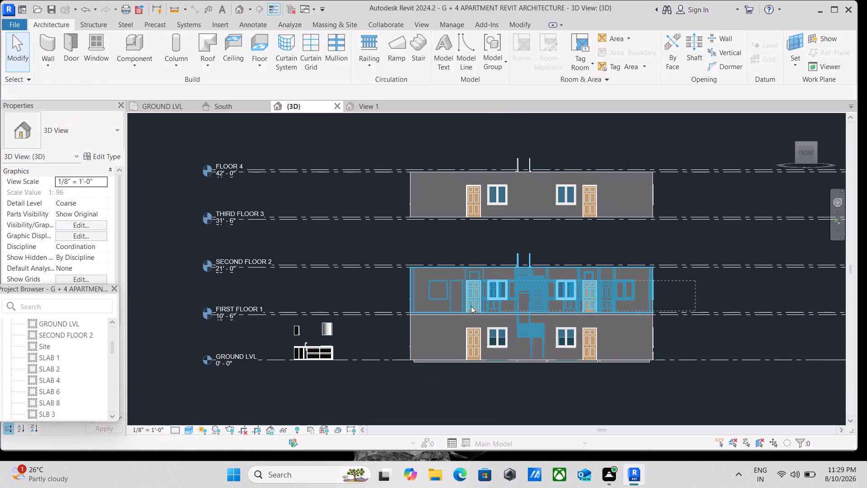
pyautogui.moveTo(471, 306); pyautogui.dragTo(355, 297)
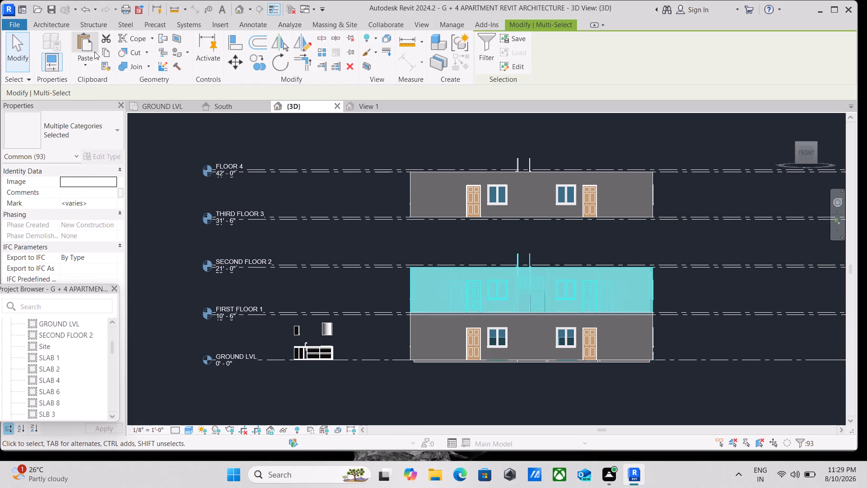
pyautogui.click(86, 66)
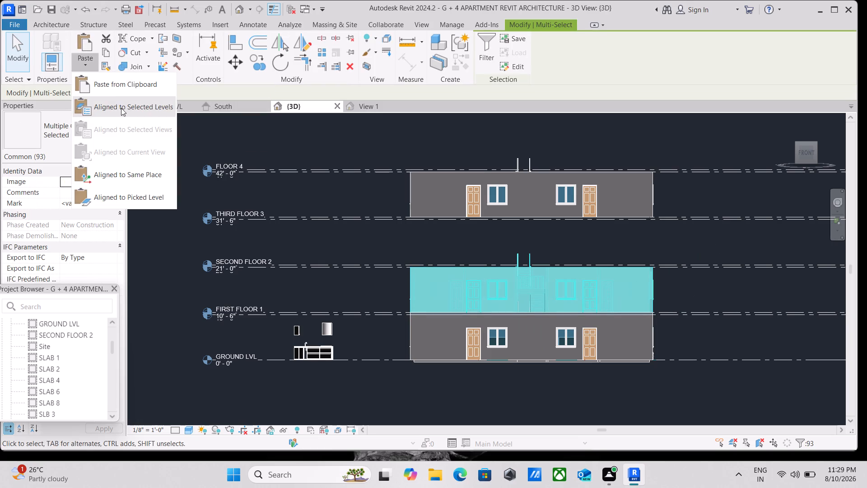
pyautogui.click(110, 51)
# Paste the copied floor block aligned to the picked level SECOND FLOOR 2 to fill the empty storey.
pyautogui.click(89, 61)
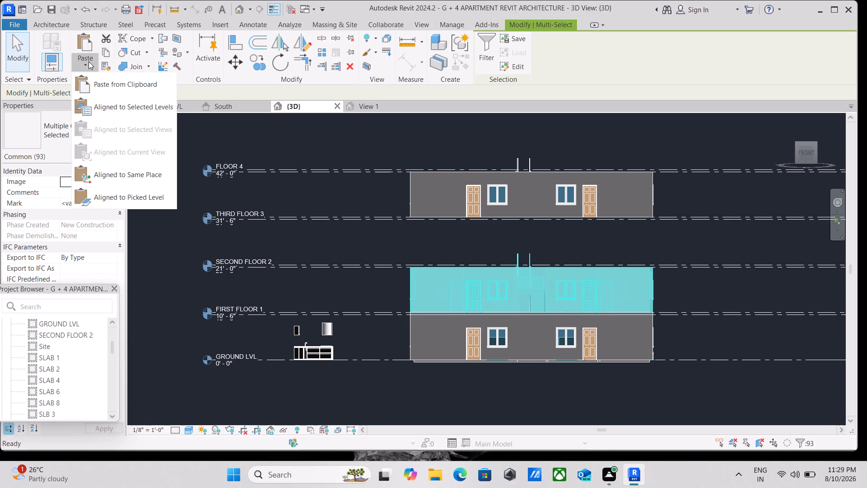
pyautogui.click(129, 192)
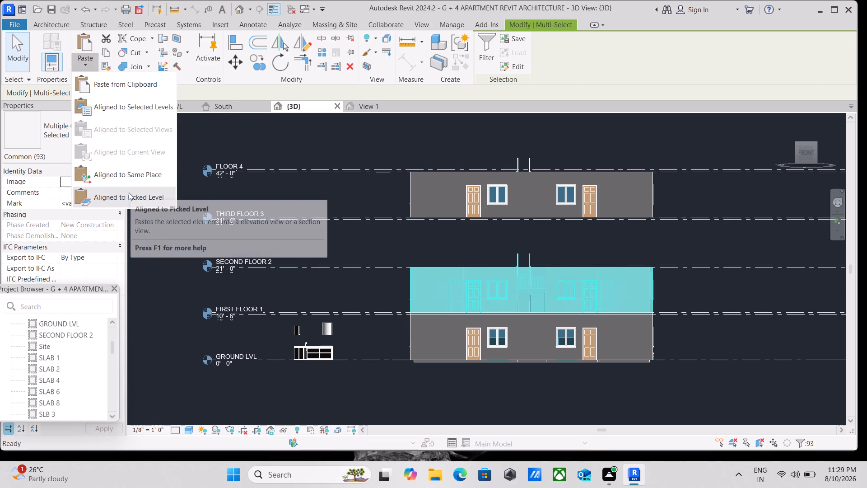
pyautogui.scroll(3, 384, 267)
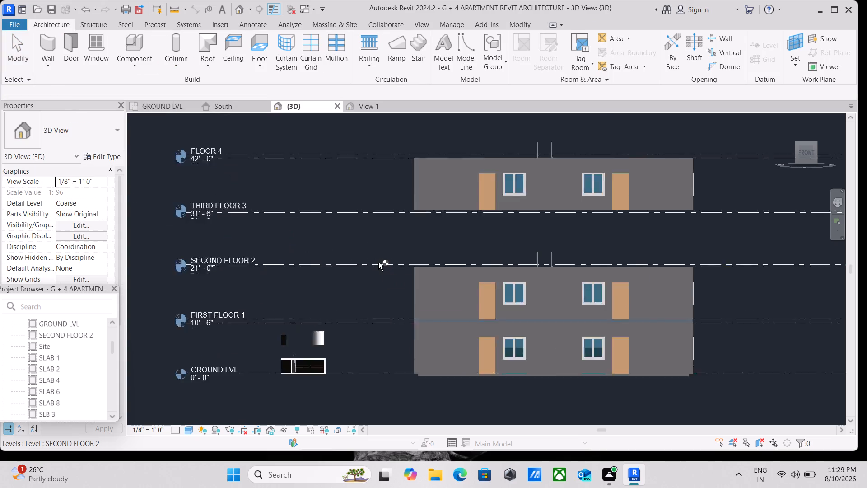
pyautogui.click(384, 263)
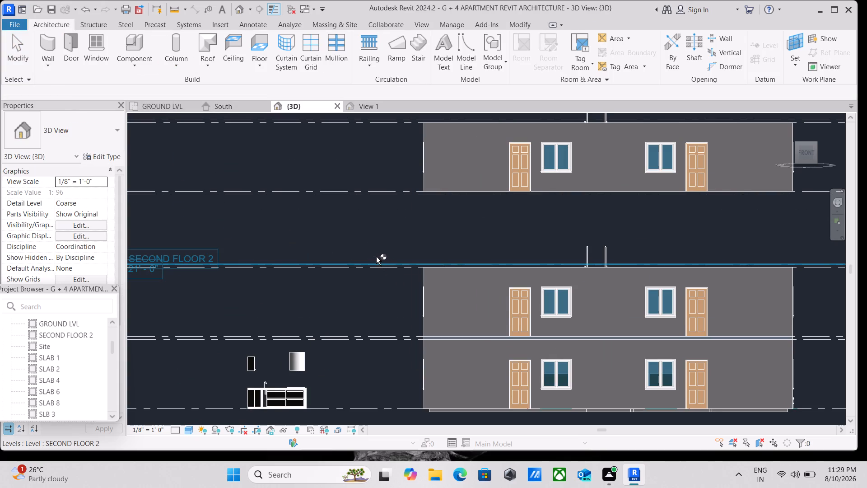
pyautogui.scroll(-6, 372, 251)
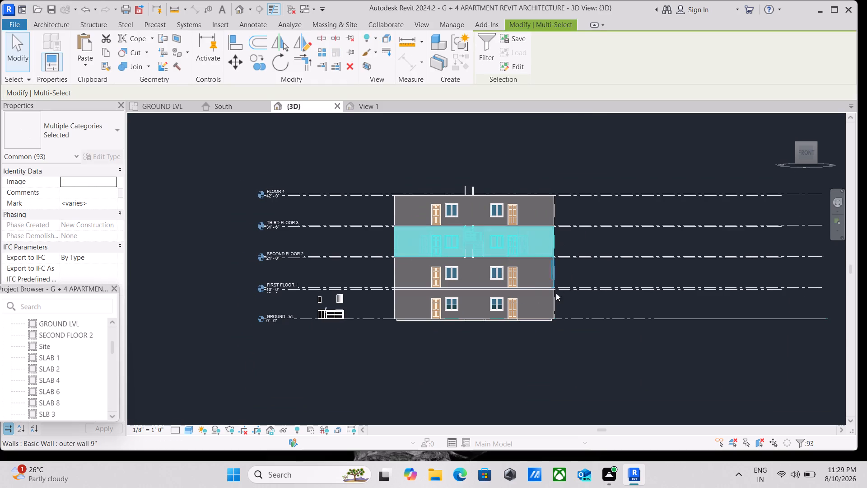
# Select the whole floor block between THIRD FLOOR 3 and FLOOR 4 with its stairs and copy it to the clipboard.
pyautogui.scroll(2, 547, 192)
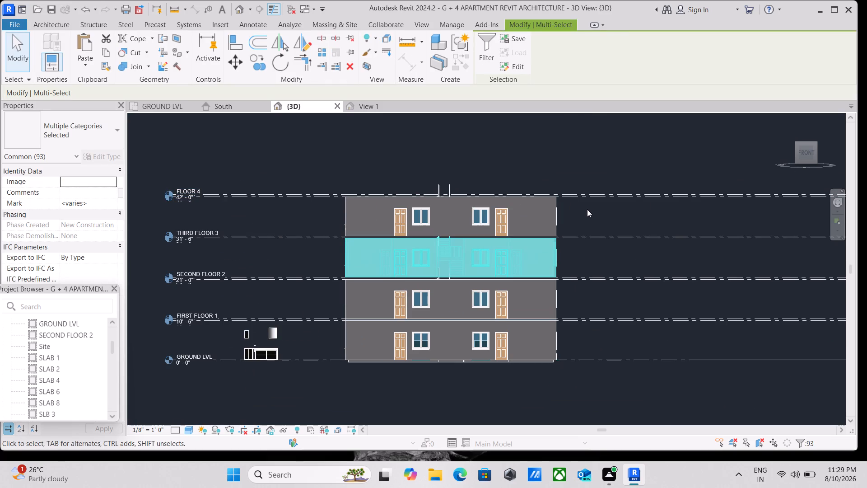
pyautogui.moveTo(597, 207); pyautogui.dragTo(452, 228)
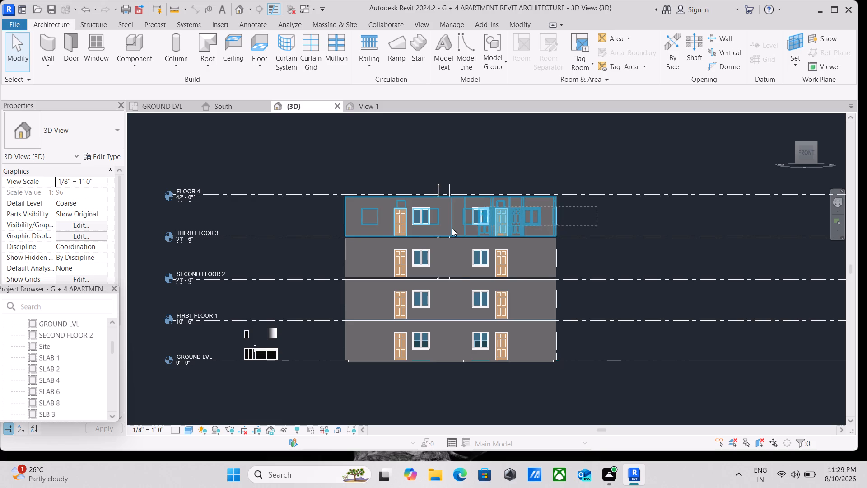
pyautogui.moveTo(452, 228); pyautogui.dragTo(290, 225)
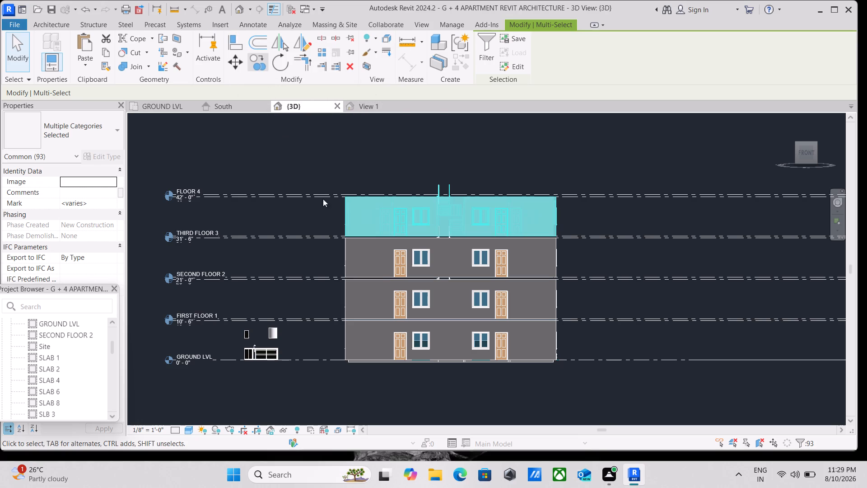
pyautogui.scroll(3, 374, 266)
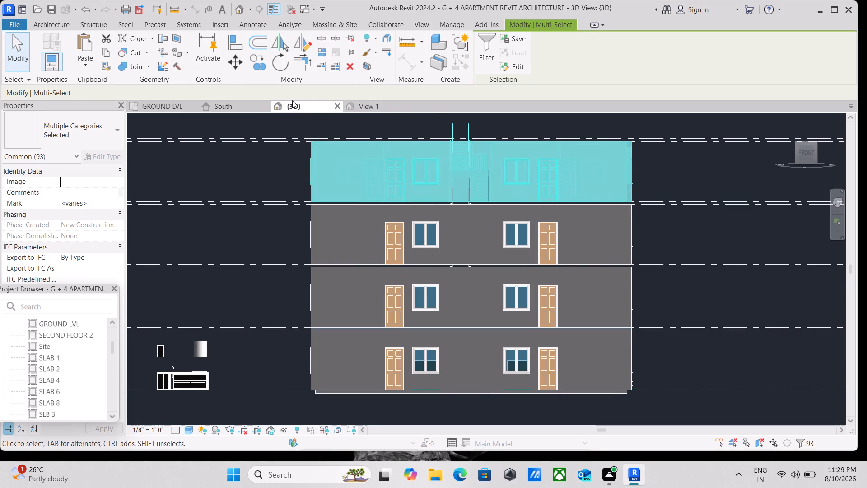
pyautogui.scroll(-2, 162, 137)
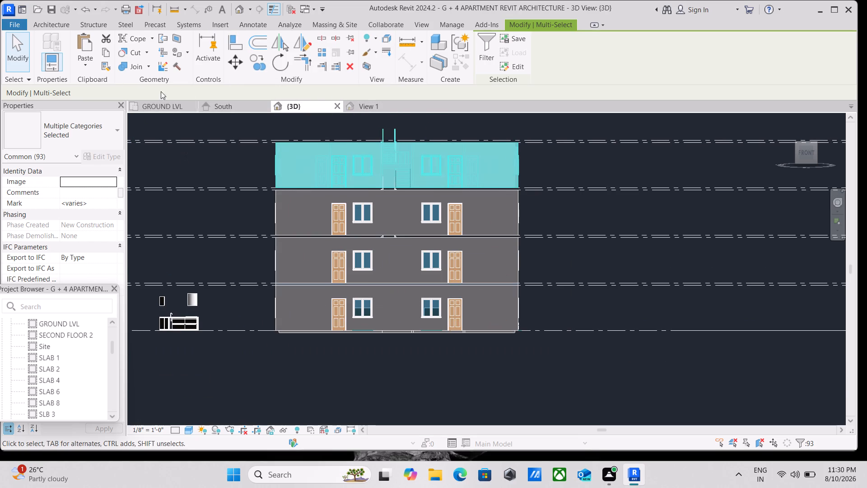
pyautogui.click(112, 55)
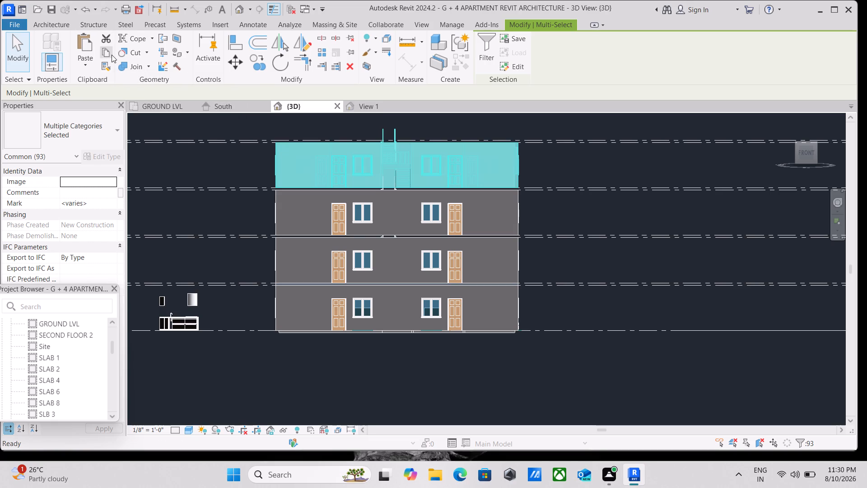
pyautogui.click(104, 52)
# Paste the copied floor block aligned to the picked level FLOOR 4 to add the top storey.
pyautogui.click(87, 66)
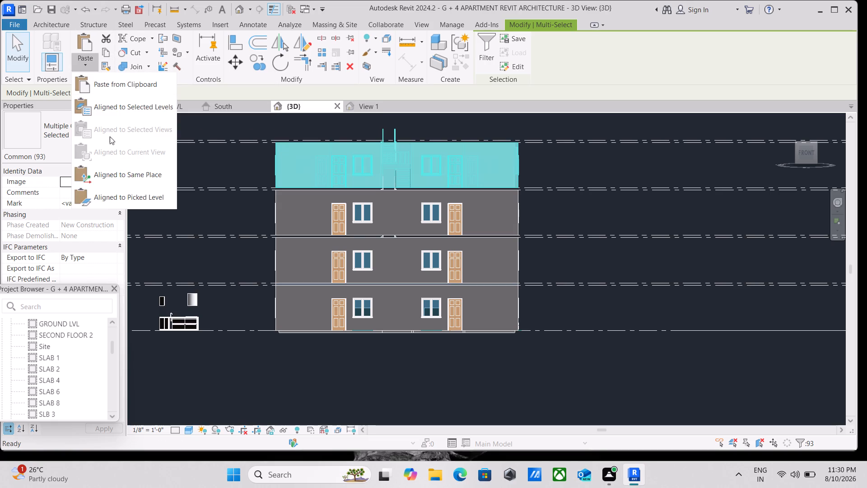
pyautogui.click(139, 194)
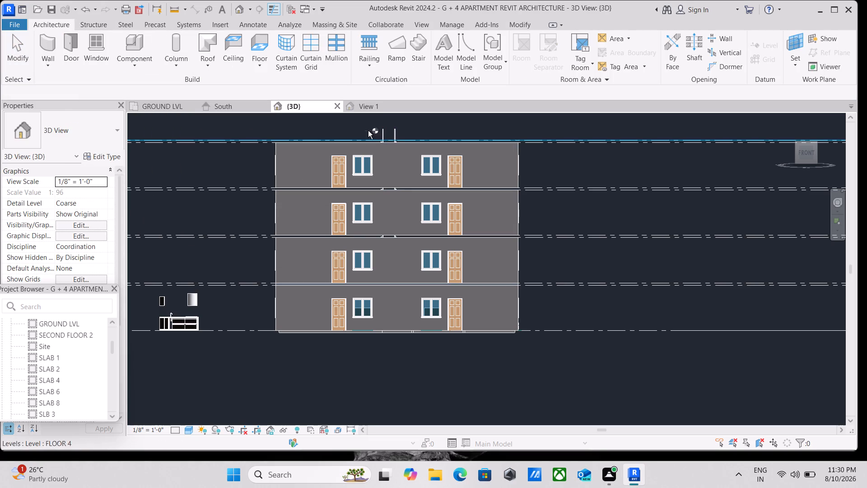
pyautogui.scroll(2, 242, 136)
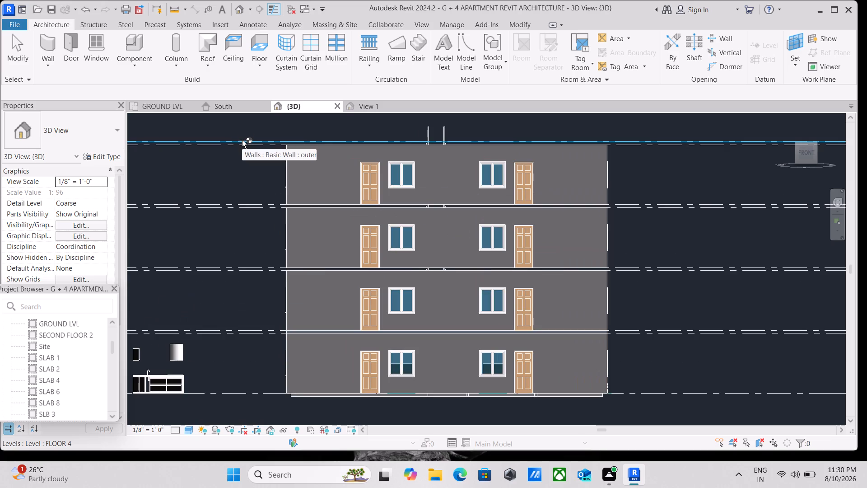
pyautogui.click(242, 140)
pyautogui.scroll(-4, 242, 140)
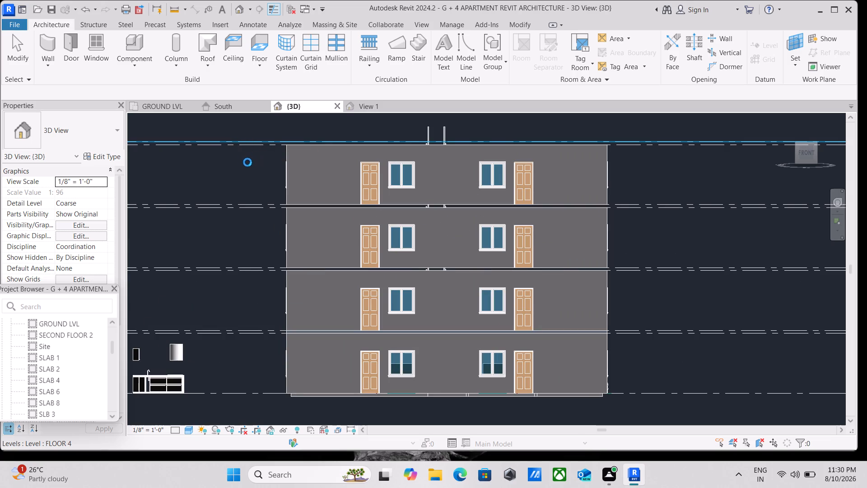
pyautogui.scroll(-1, 246, 161)
pyautogui.moveTo(246, 161); pyautogui.dragTo(261, 182, button='middle')
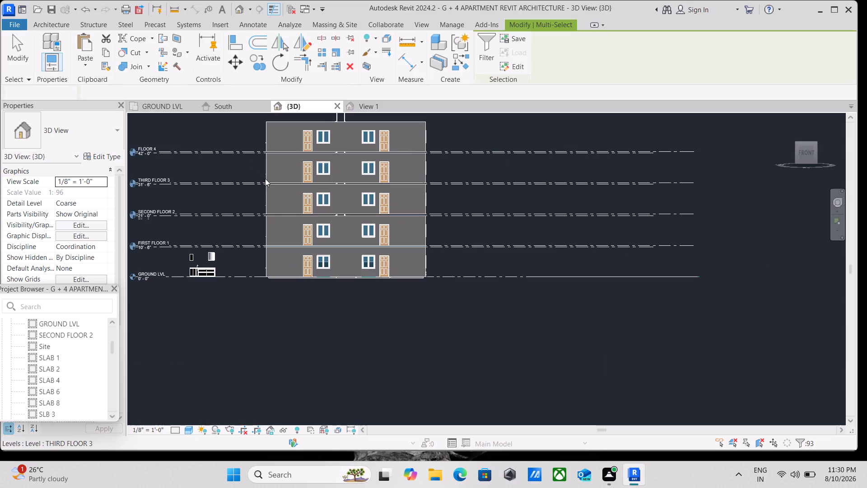
pyautogui.moveTo(469, 127); pyautogui.dragTo(472, 170, button='middle')
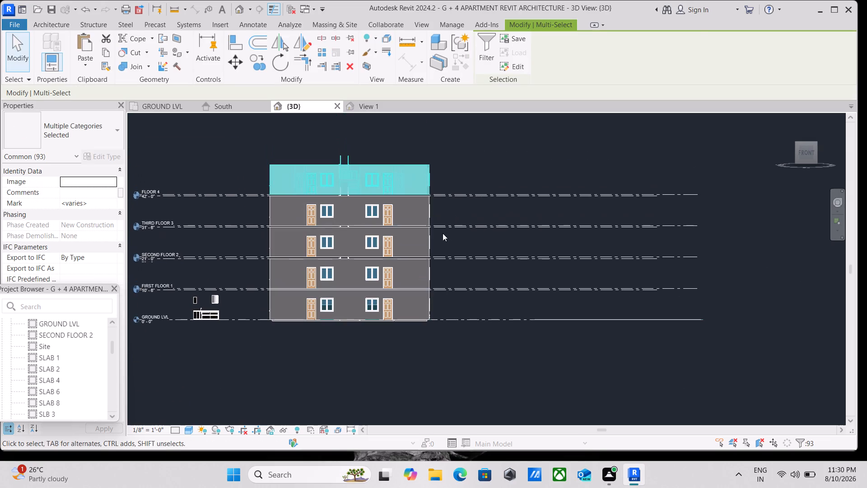
# Select the Generic - 12" roof slab between the ground and first storeys and copy it to the clipboard.
pyautogui.scroll(4, 441, 236)
pyautogui.scroll(9, 420, 309)
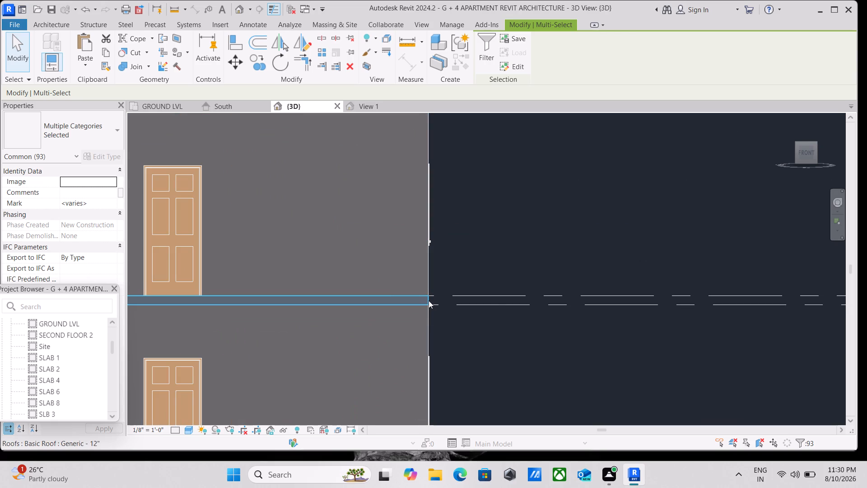
pyautogui.click(429, 300)
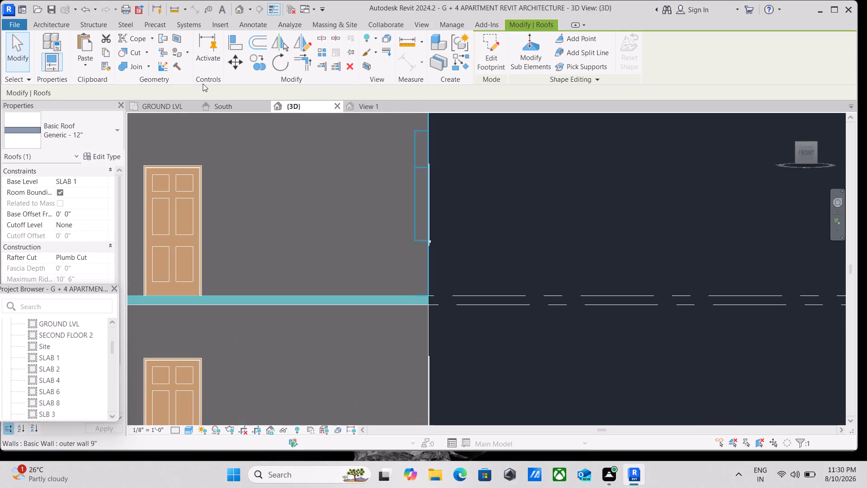
pyautogui.click(110, 52)
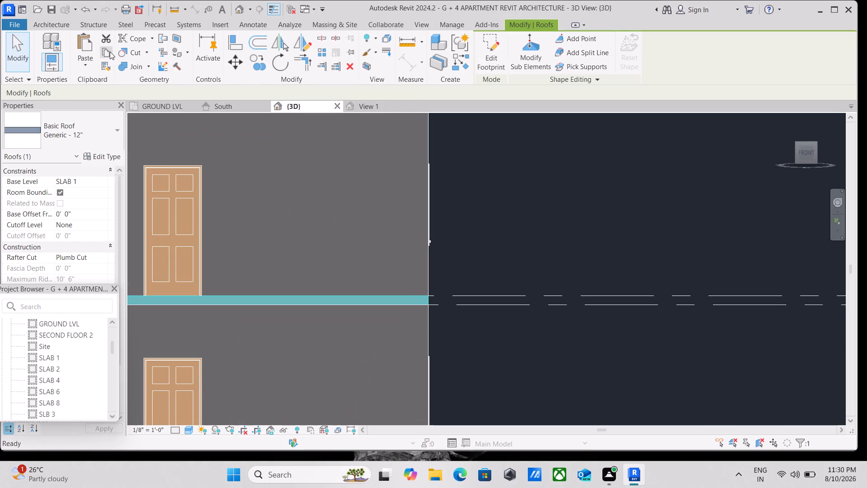
pyautogui.click(107, 52)
# Paste the copied roof slab aligned to the picked level SLAB 2 and clear the selection.
pyautogui.click(83, 66)
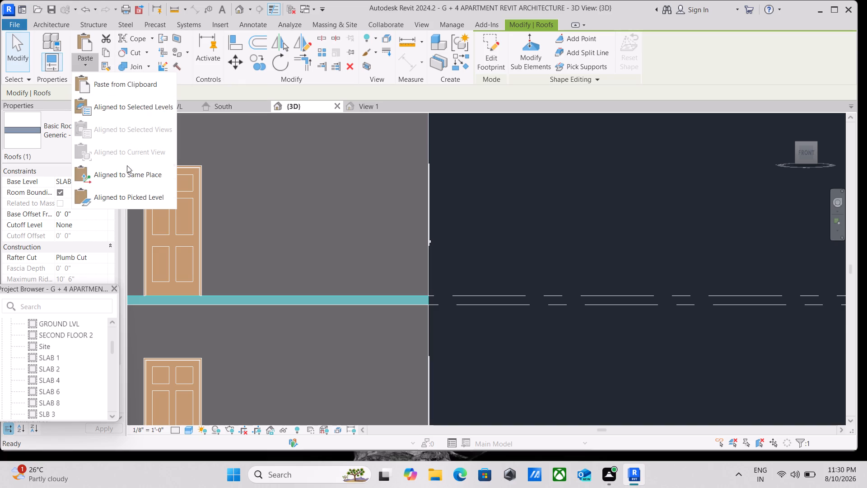
pyautogui.click(133, 196)
pyautogui.scroll(-2, 468, 221)
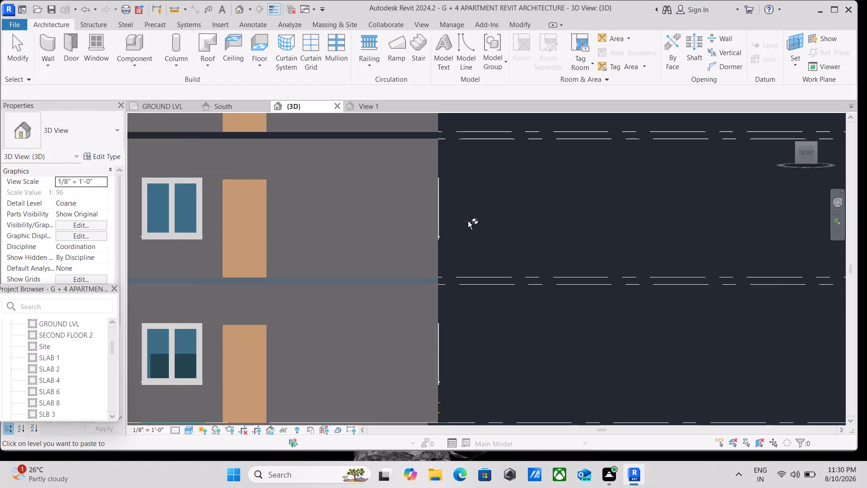
pyautogui.scroll(-1, 468, 221)
pyautogui.moveTo(468, 221); pyautogui.dragTo(477, 305, button='middle')
pyautogui.scroll(3, 461, 233)
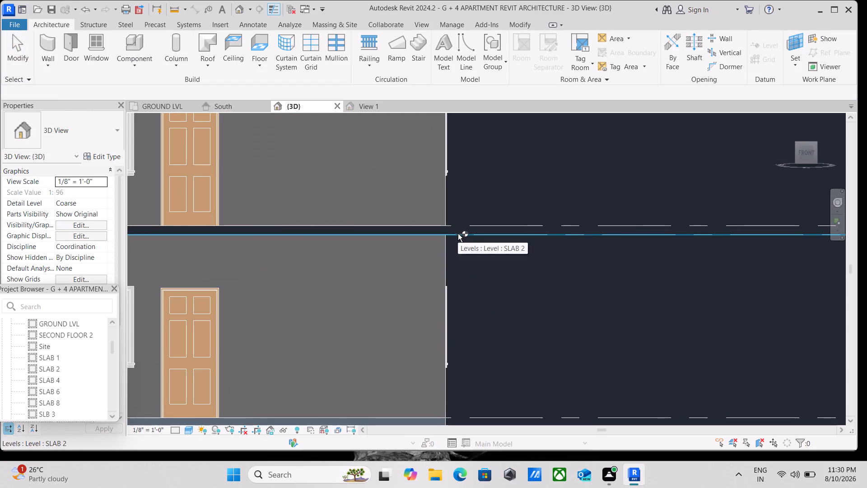
pyautogui.click(458, 234)
pyautogui.scroll(-3, 459, 234)
pyautogui.moveTo(470, 252); pyautogui.dragTo(470, 294, button='middle')
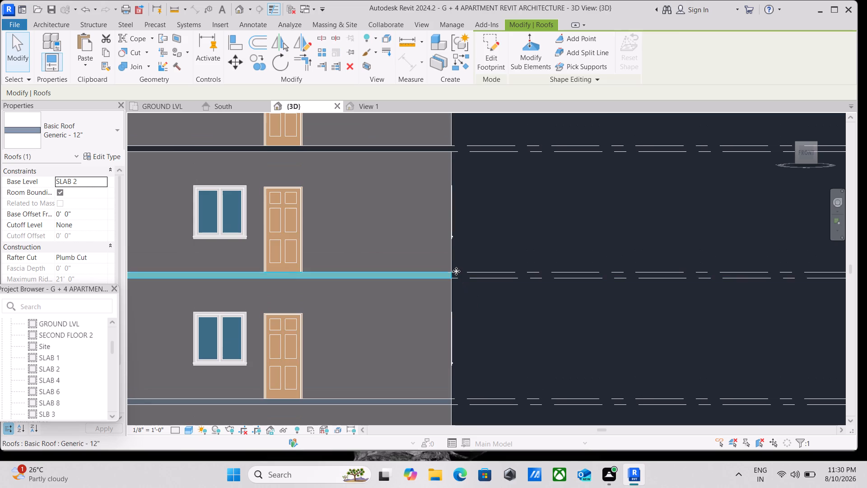
pyautogui.scroll(5, 456, 271)
pyautogui.press('Escape')
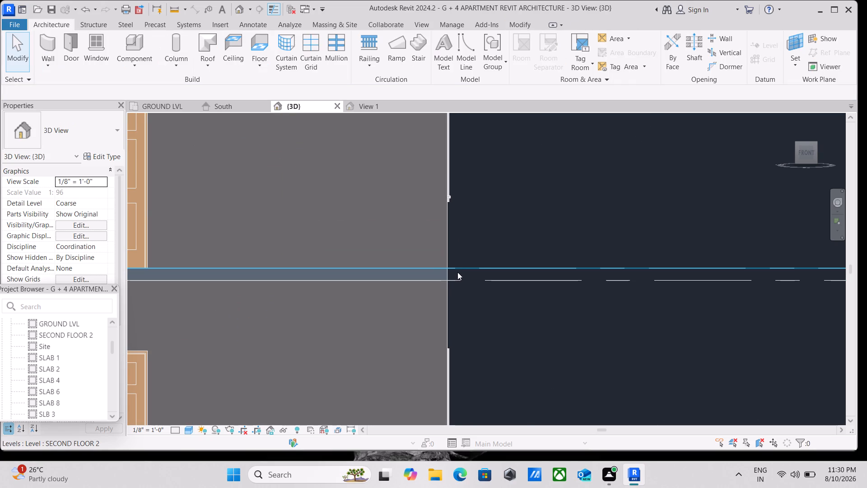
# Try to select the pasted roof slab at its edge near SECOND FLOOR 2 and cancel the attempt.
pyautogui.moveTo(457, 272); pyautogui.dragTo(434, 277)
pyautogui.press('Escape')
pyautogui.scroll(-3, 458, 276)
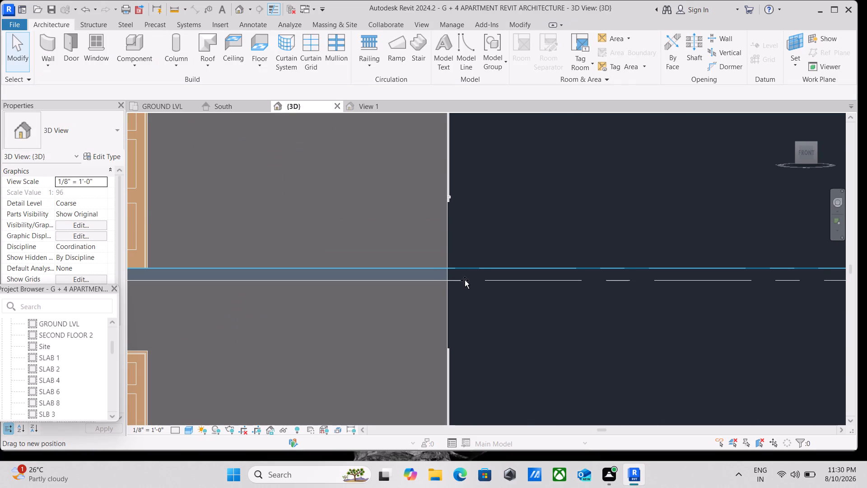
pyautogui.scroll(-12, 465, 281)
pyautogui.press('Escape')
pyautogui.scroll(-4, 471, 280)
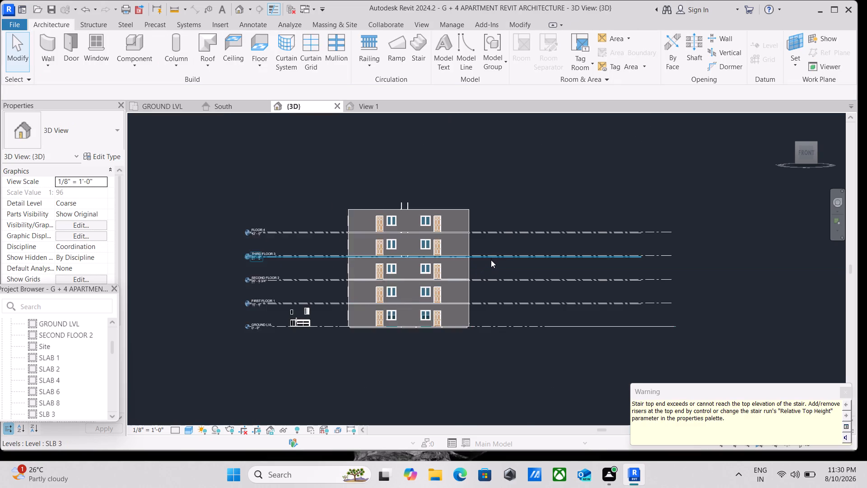
# Select the roof slab at level SLAB 2 to check its type and base level.
pyautogui.scroll(13, 480, 268)
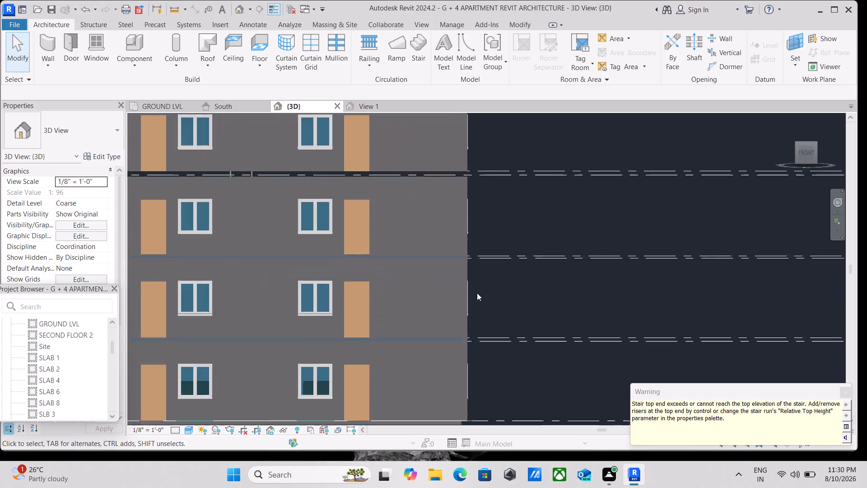
pyautogui.scroll(7, 459, 258)
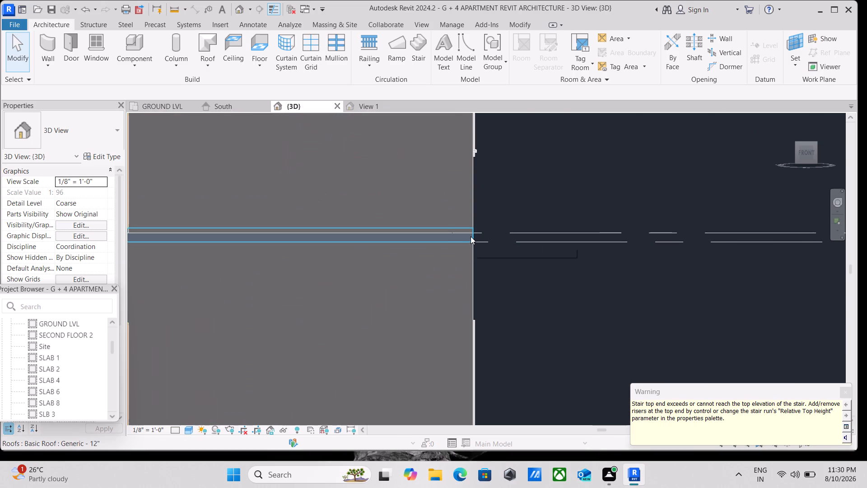
pyautogui.click(471, 236)
pyautogui.scroll(-3, 473, 236)
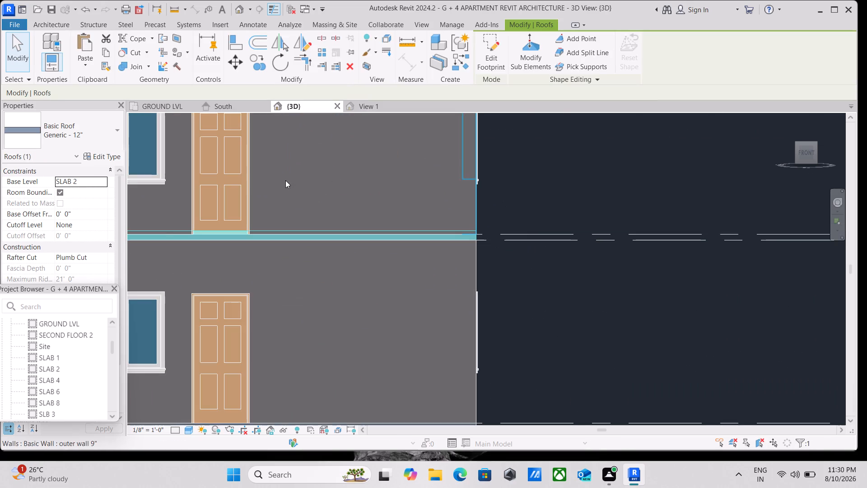
pyautogui.scroll(-5, 285, 180)
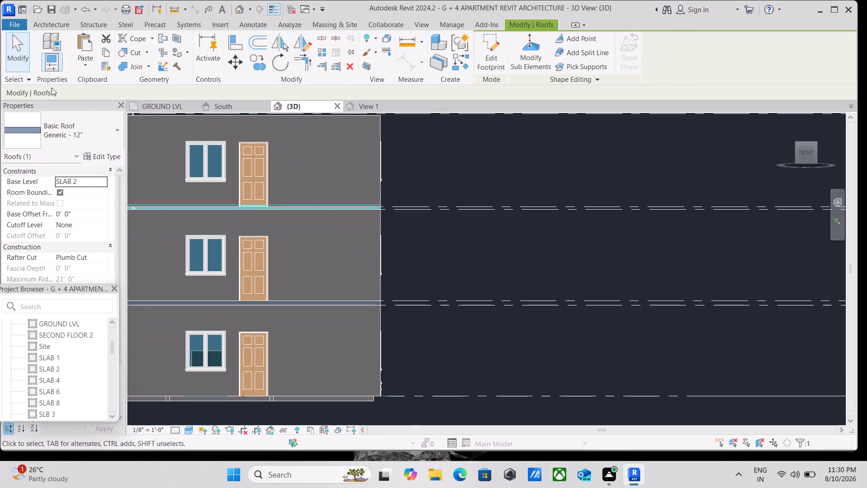
# Select the roof slab at level SLAB 1, between the ground and first storeys.
pyautogui.scroll(1, 368, 291)
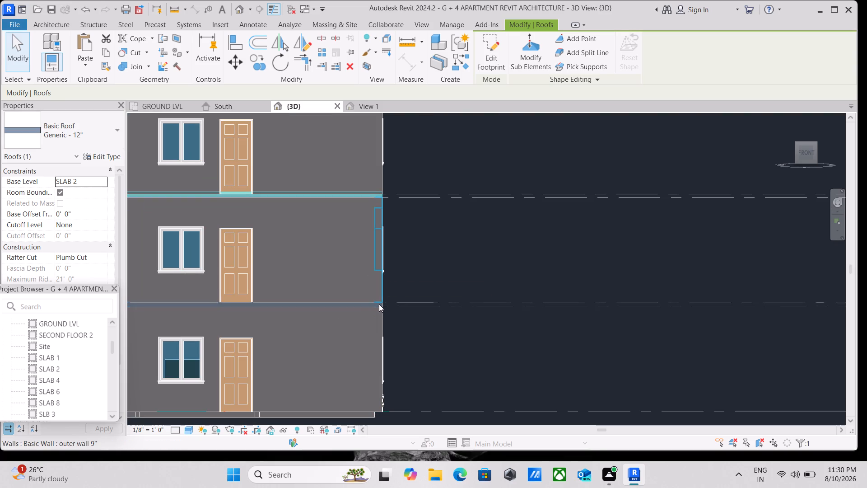
pyautogui.click(368, 305)
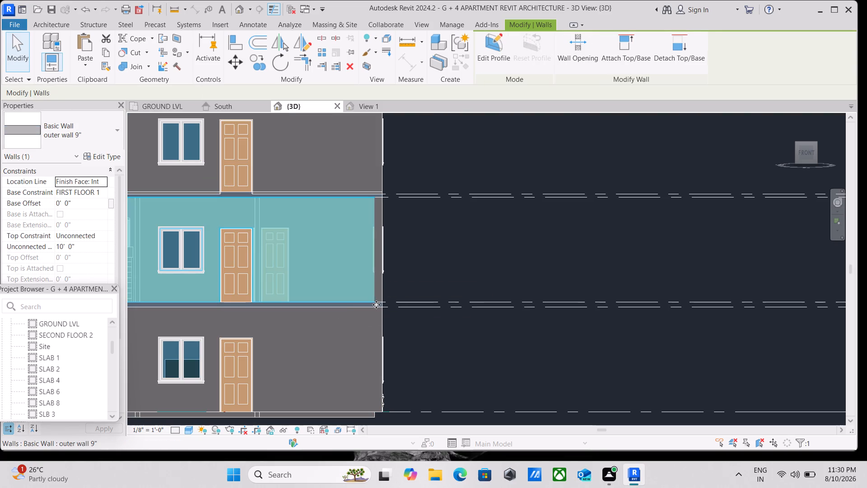
pyautogui.scroll(3, 383, 323)
pyautogui.press('Escape')
pyautogui.scroll(2, 373, 295)
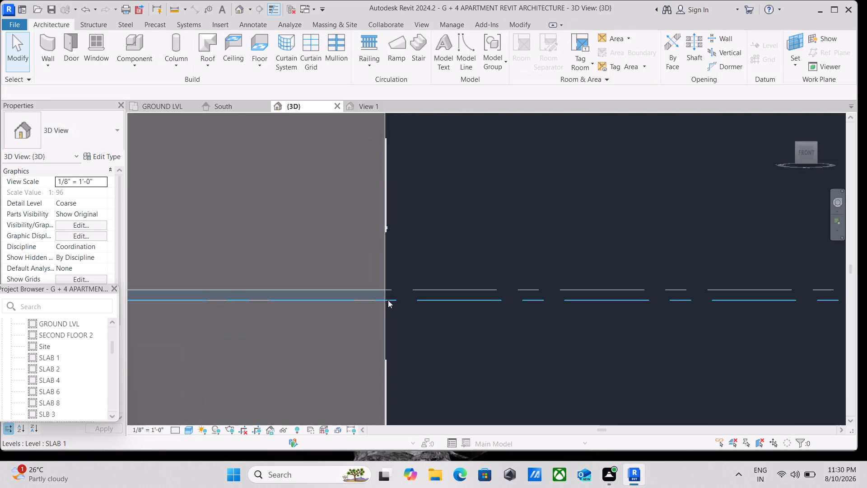
pyautogui.click(383, 299)
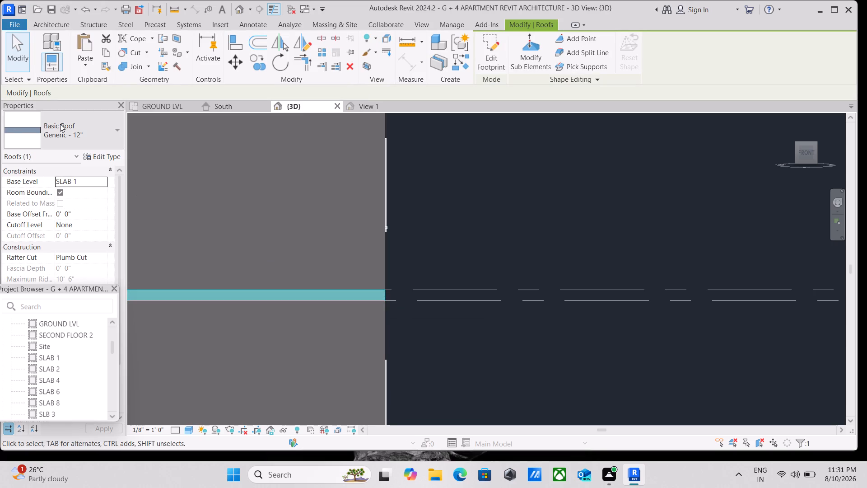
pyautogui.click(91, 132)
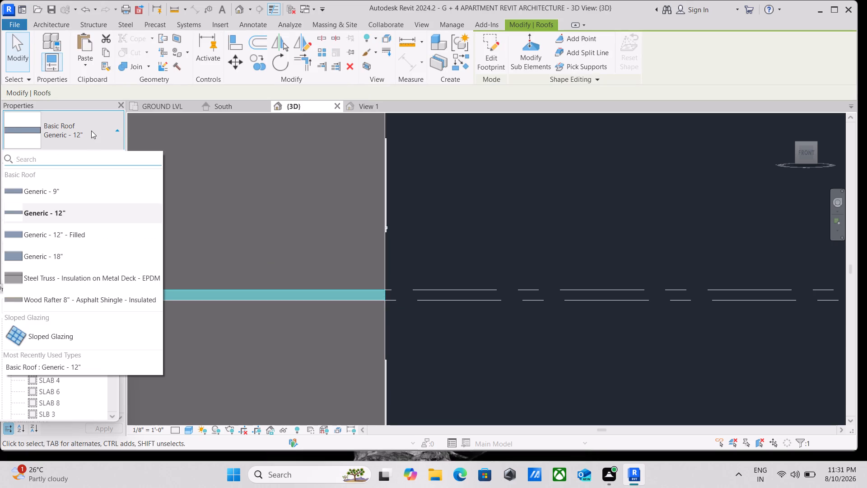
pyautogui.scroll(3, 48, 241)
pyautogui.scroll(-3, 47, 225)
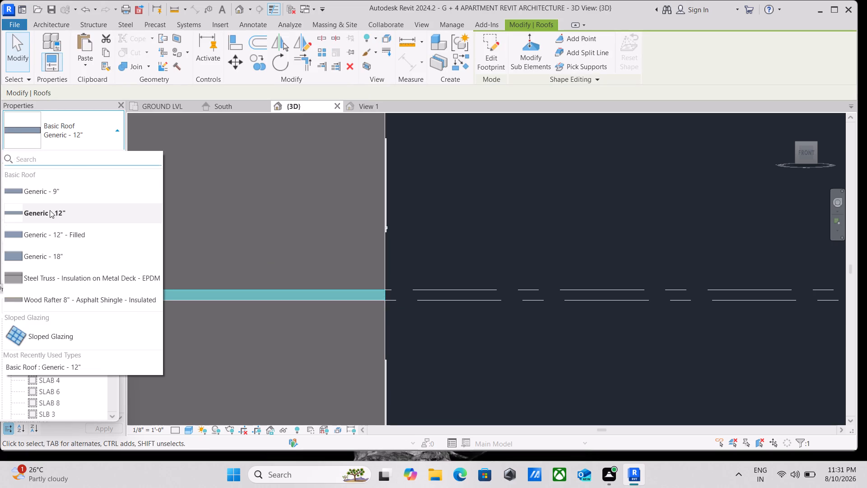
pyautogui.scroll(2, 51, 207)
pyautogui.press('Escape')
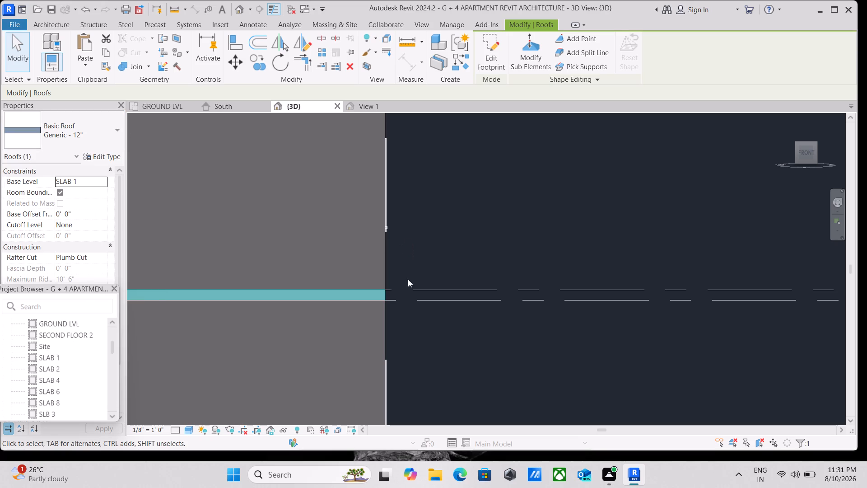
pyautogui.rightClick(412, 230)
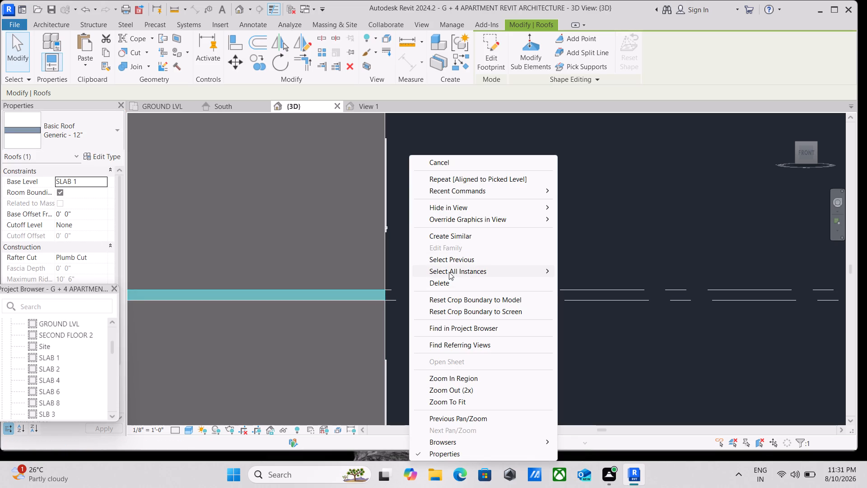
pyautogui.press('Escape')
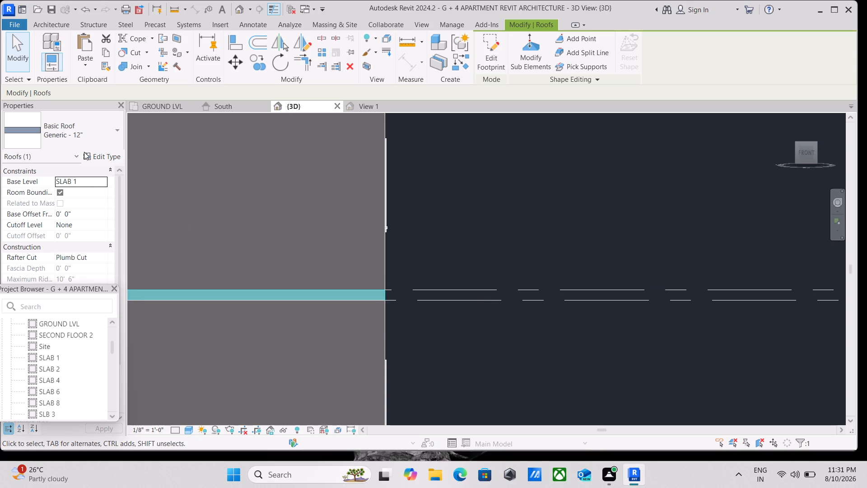
# Duplicate the selected slab's Generic - 12" roof type as ROOFING 6" and apply it to the slab.
pyautogui.click(94, 155)
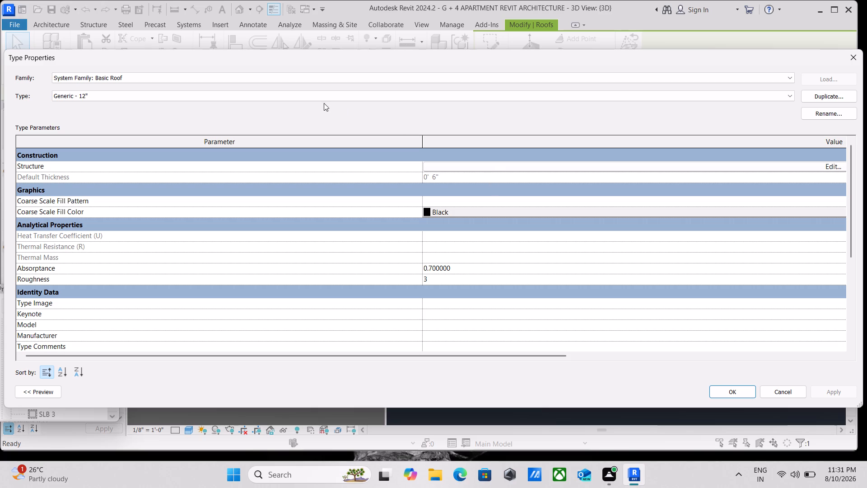
pyautogui.click(830, 92)
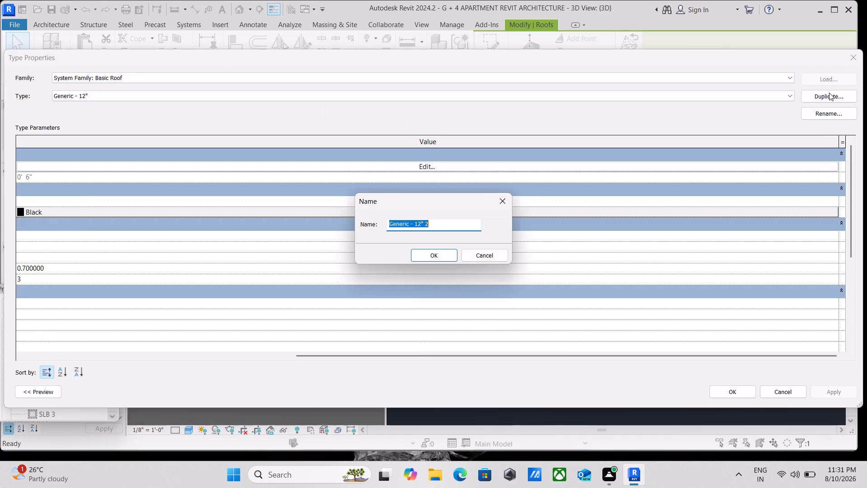
pyautogui.press('BackSpace')
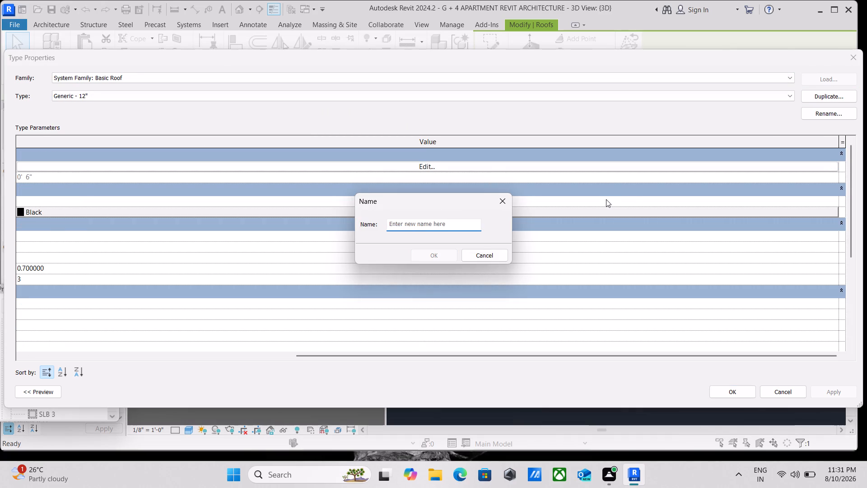
pyautogui.write('ROO')
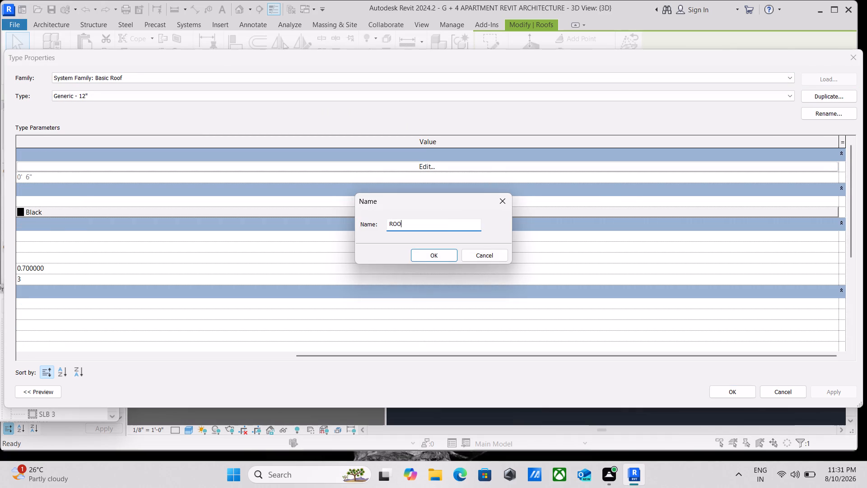
pyautogui.write('FING')
pyautogui.press('space')
pyautogui.press('6')
pyautogui.hotkey('shift', '"')
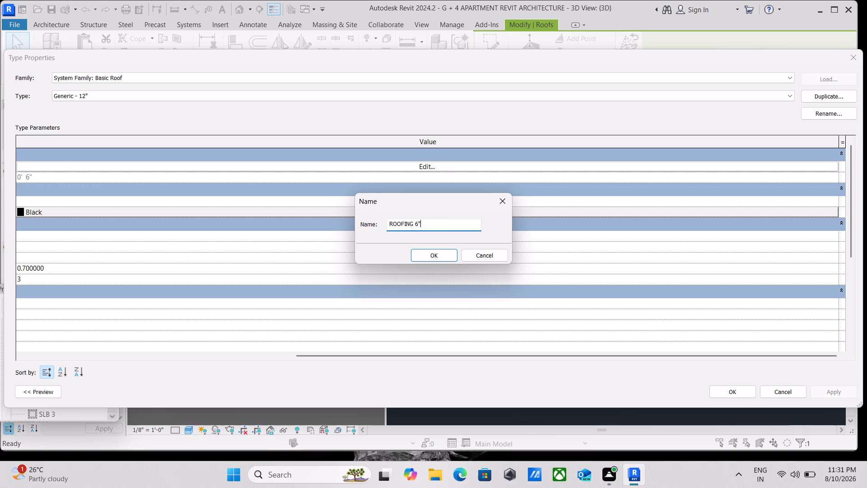
pyautogui.click(432, 254)
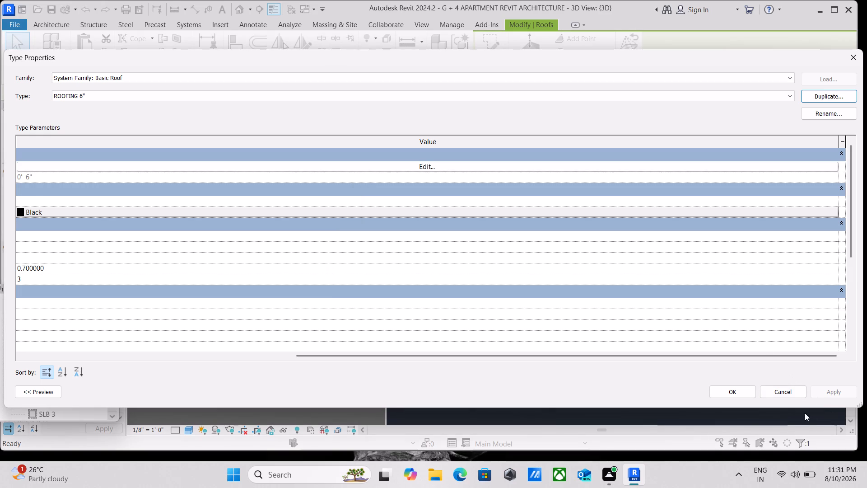
pyautogui.click(723, 393)
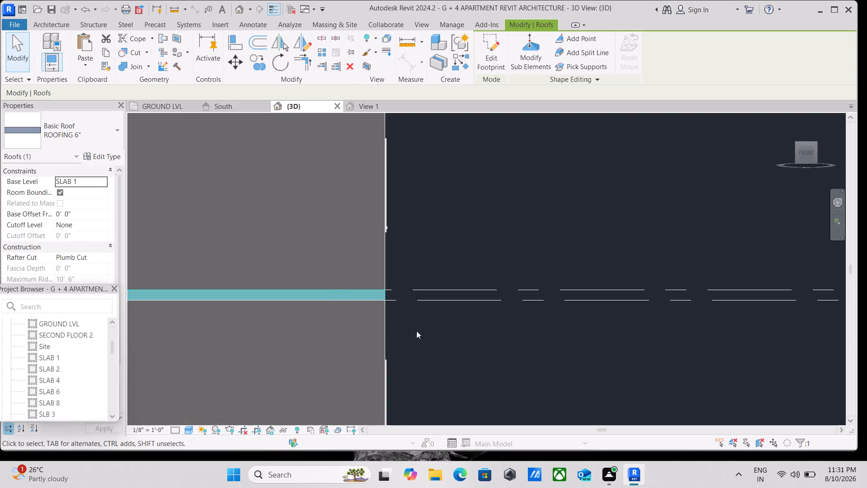
# Change the roof slab at level SLAB 2 to the ROOFING 6" type.
pyautogui.scroll(-3, 417, 292)
pyautogui.scroll(-3, 444, 239)
pyautogui.moveTo(444, 237); pyautogui.dragTo(472, 298, button='middle')
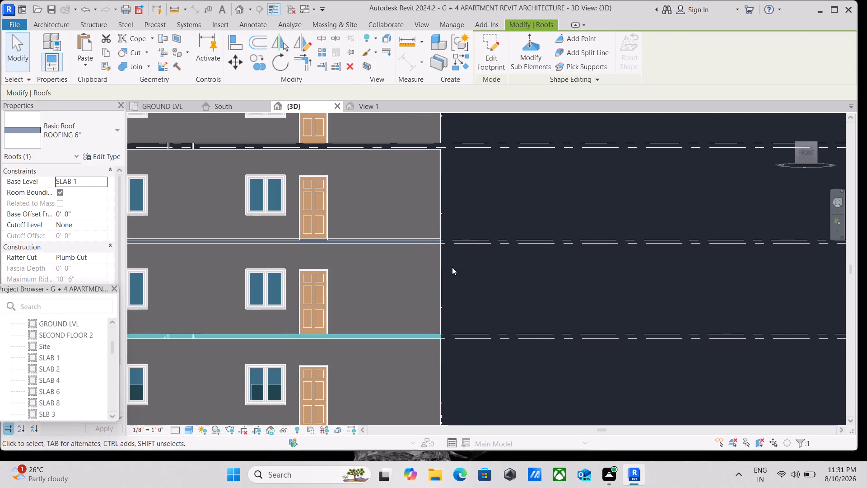
pyautogui.press('Escape')
pyautogui.scroll(5, 422, 238)
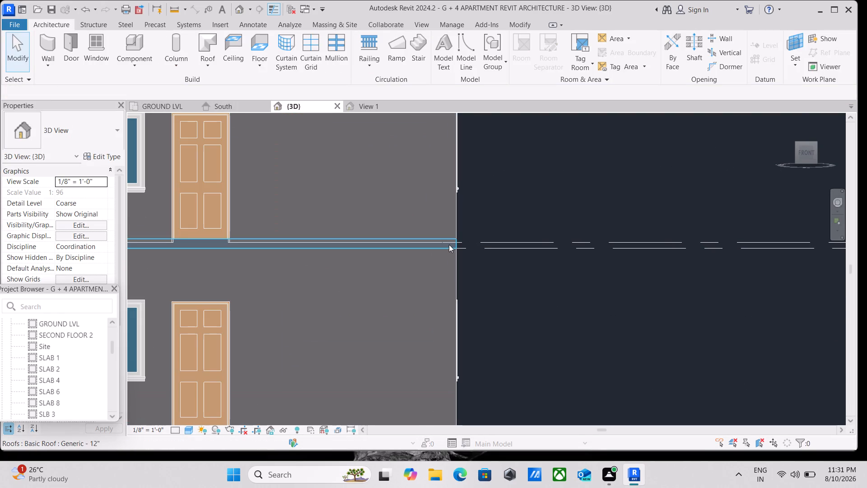
pyautogui.click(449, 244)
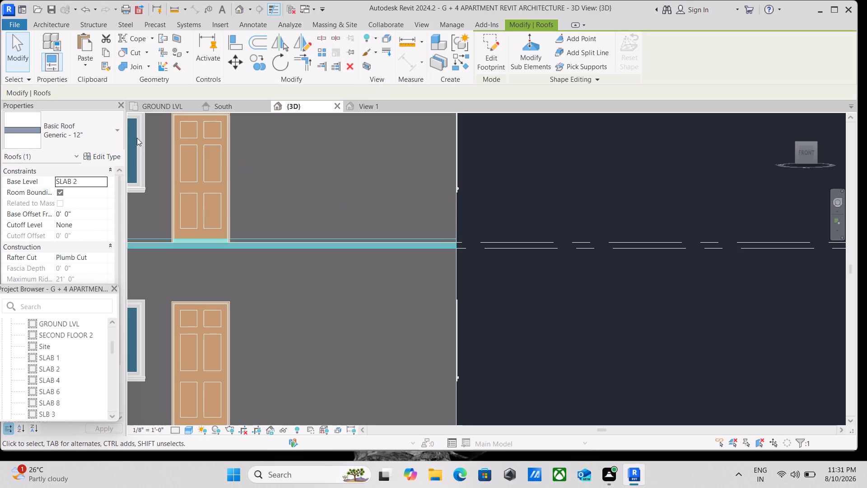
pyautogui.click(112, 131)
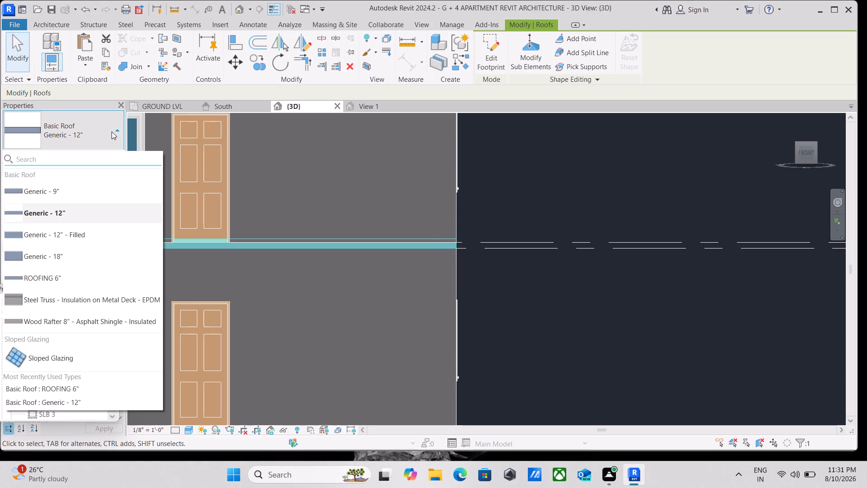
pyautogui.click(51, 279)
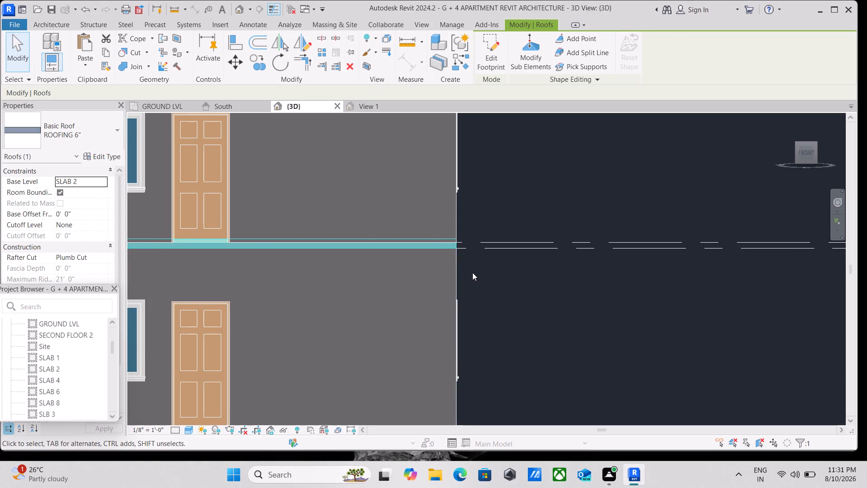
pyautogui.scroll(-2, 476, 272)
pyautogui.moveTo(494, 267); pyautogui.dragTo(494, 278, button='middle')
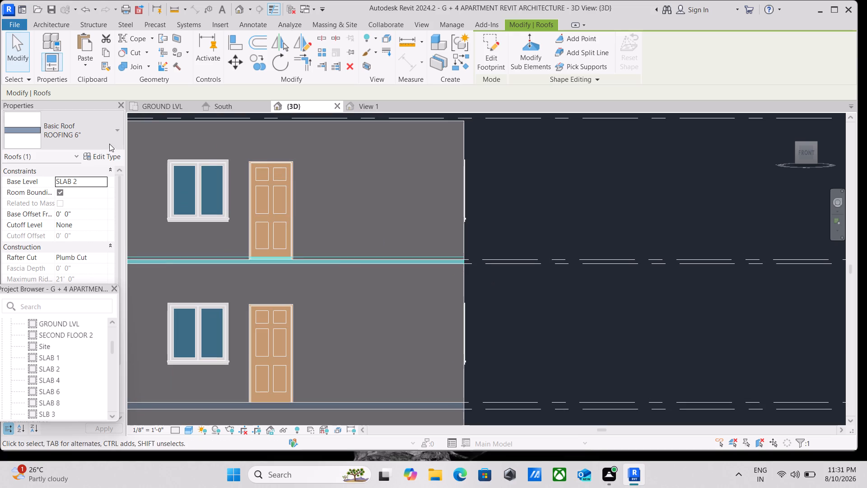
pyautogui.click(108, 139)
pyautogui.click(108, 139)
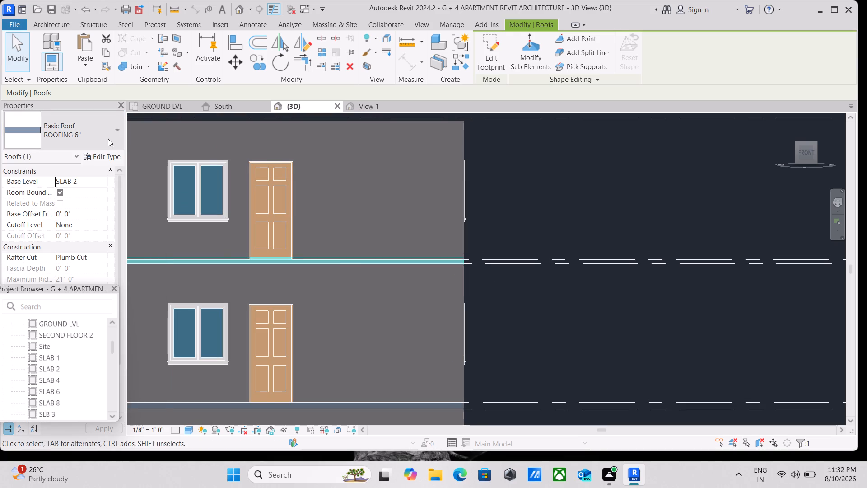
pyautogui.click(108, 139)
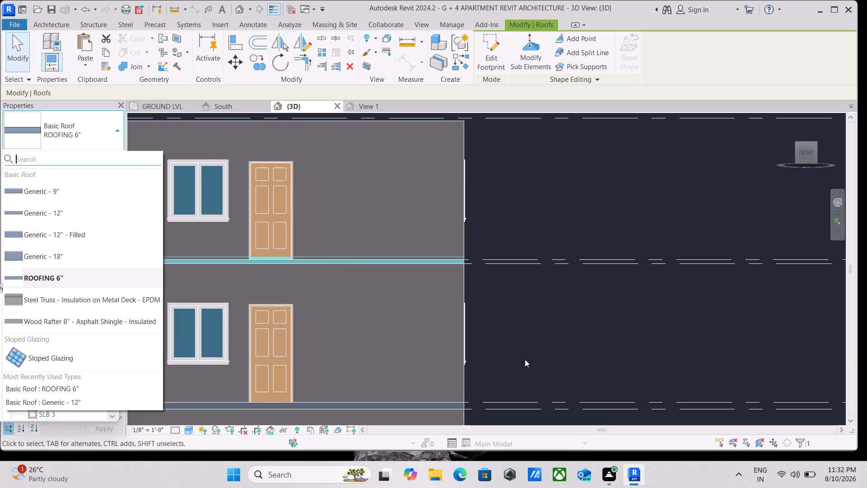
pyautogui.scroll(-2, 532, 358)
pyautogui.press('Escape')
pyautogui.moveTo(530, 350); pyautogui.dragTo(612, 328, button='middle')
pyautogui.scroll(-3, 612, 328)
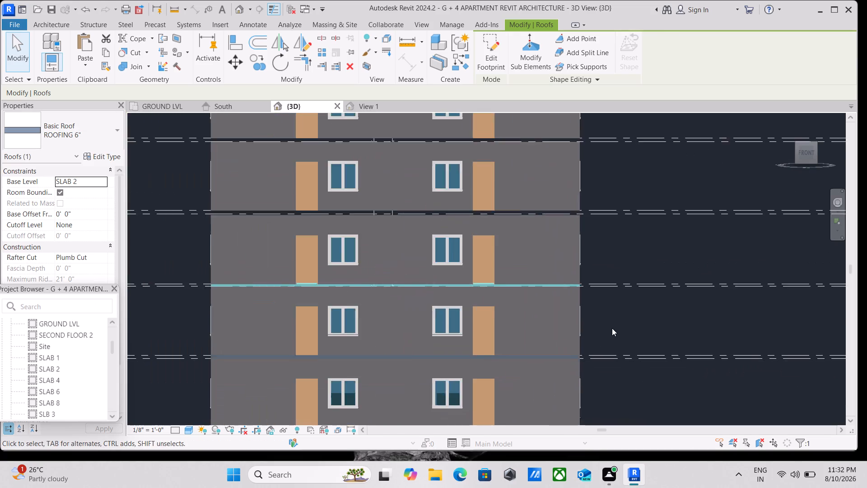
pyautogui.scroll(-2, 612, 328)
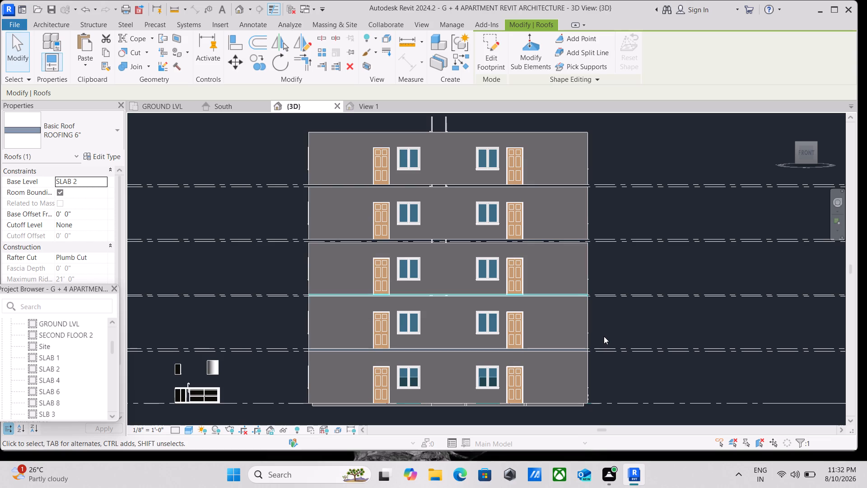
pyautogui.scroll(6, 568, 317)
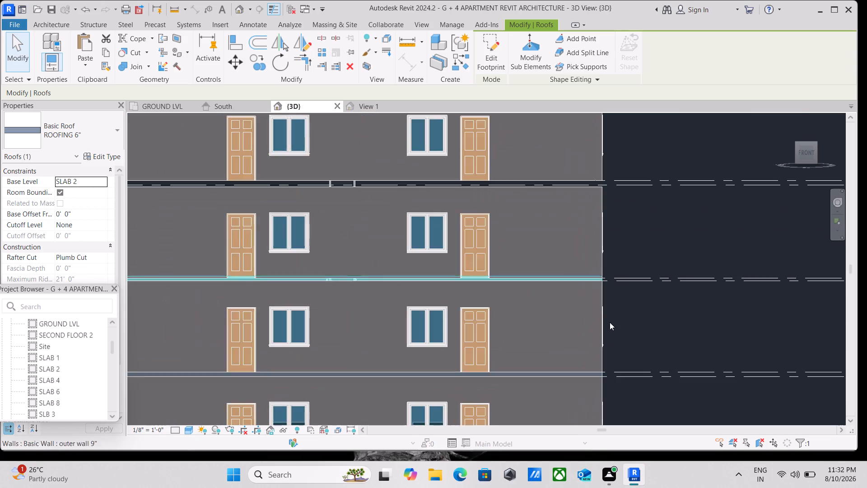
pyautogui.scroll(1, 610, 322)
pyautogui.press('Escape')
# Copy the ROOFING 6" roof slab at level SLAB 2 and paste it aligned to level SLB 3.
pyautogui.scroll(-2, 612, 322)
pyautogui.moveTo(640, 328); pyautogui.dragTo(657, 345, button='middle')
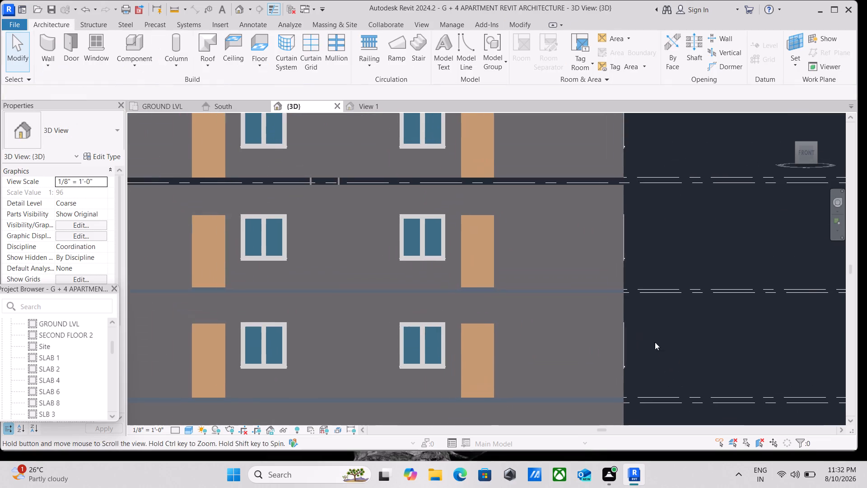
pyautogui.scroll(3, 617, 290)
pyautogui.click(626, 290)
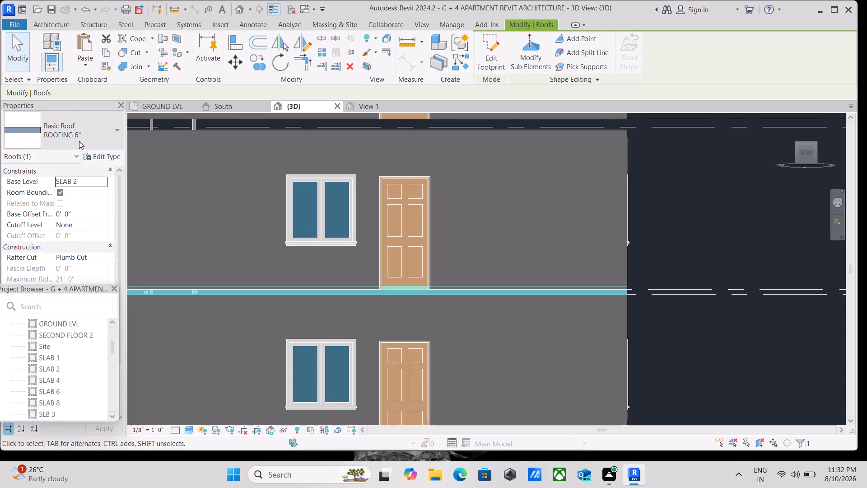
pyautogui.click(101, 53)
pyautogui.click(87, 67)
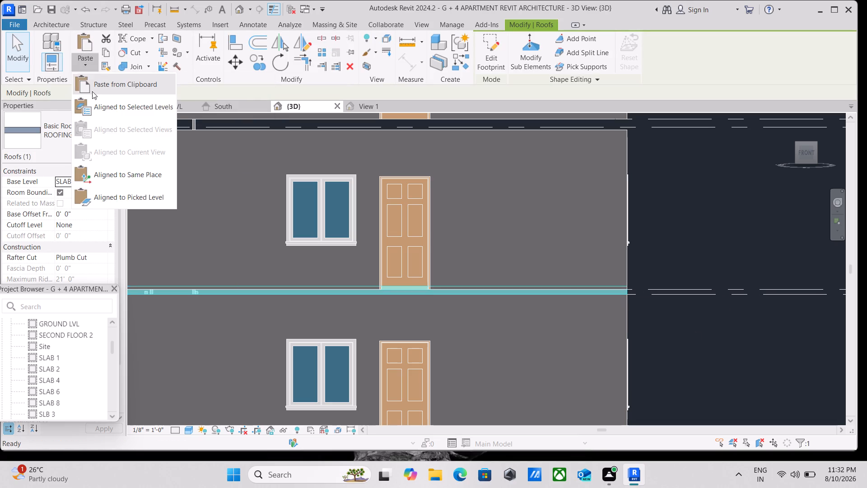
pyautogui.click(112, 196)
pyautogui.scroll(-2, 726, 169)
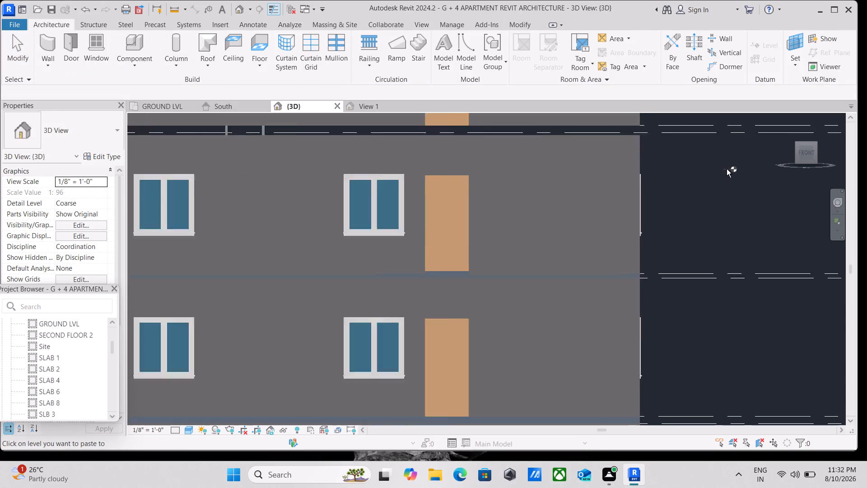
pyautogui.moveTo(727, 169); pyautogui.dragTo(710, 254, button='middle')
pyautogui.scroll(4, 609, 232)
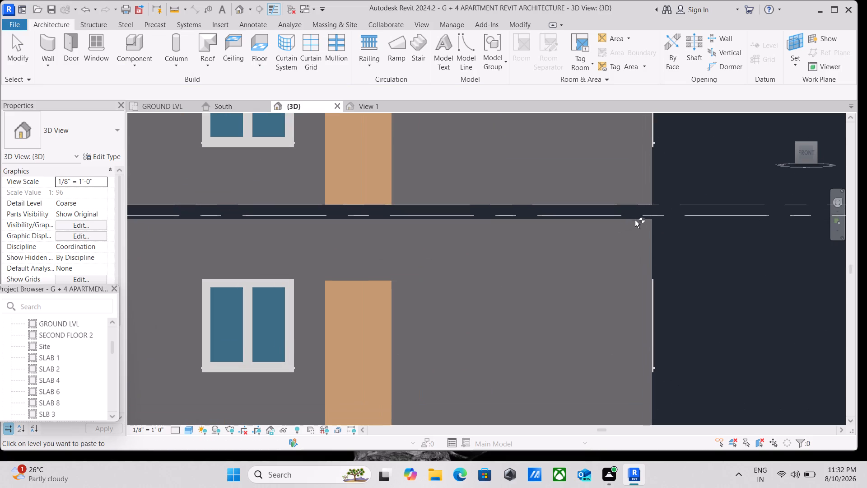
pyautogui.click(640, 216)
# Examine the fit of the pasted slab at SLB 3 against the walls, and compare it with the slabs at the other storeys.
pyautogui.scroll(-4, 645, 219)
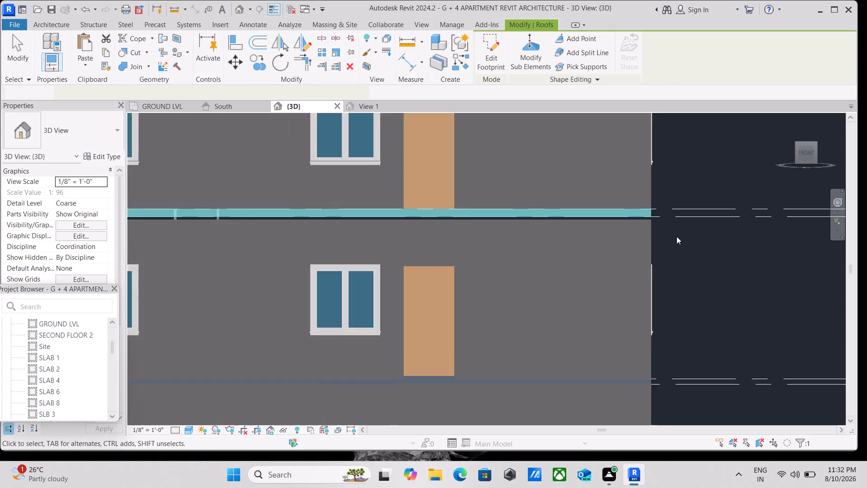
pyautogui.scroll(-3, 685, 236)
pyautogui.scroll(4, 190, 230)
pyautogui.scroll(4, 243, 216)
pyautogui.scroll(5, 310, 221)
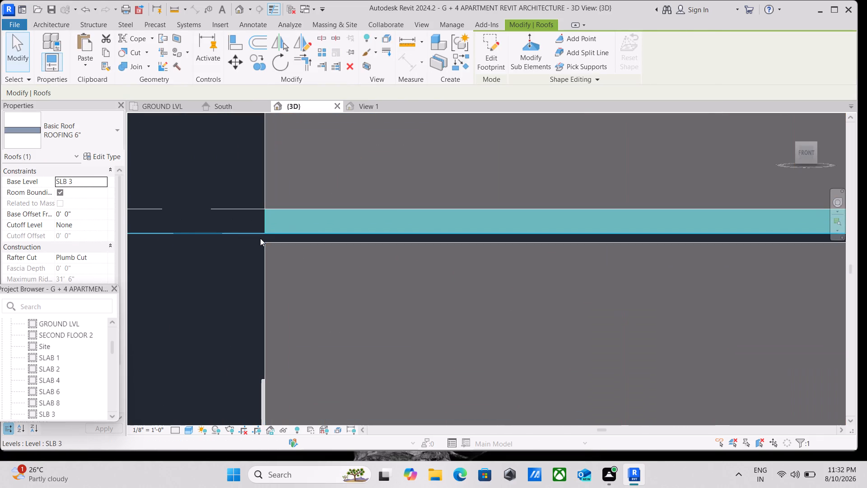
pyautogui.scroll(-17, 260, 238)
pyautogui.scroll(2, 259, 299)
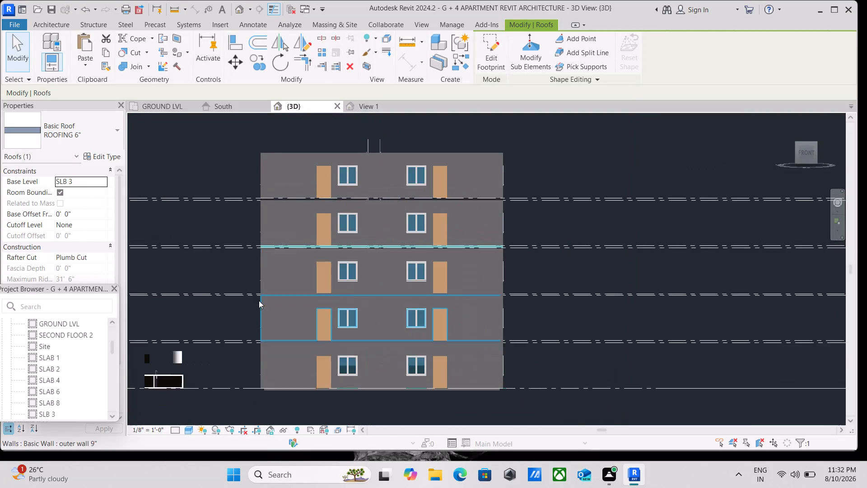
pyautogui.scroll(14, 259, 300)
pyautogui.scroll(5, 264, 225)
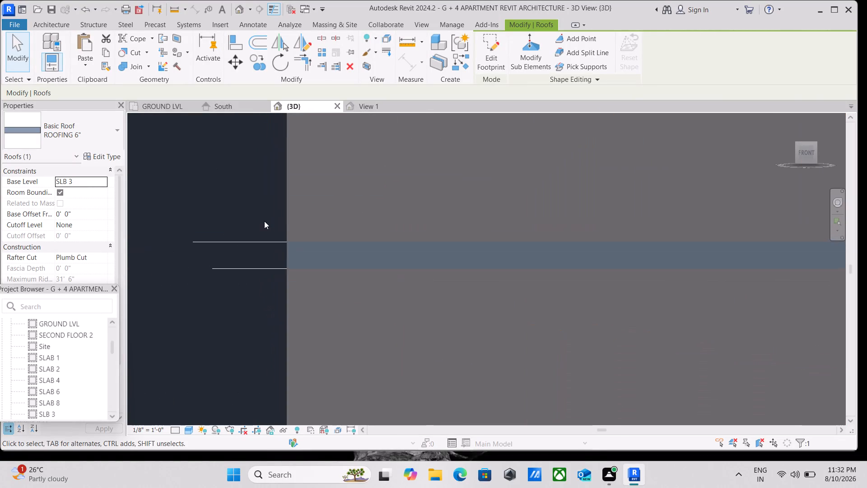
pyautogui.scroll(-15, 317, 232)
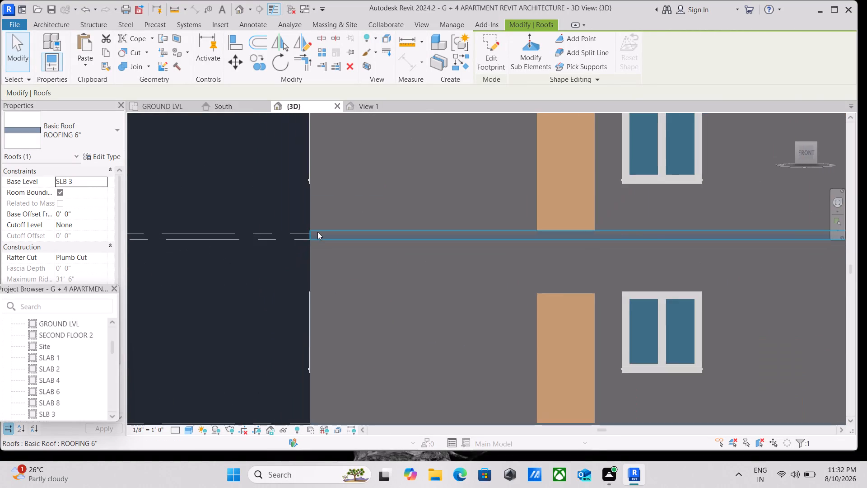
pyautogui.scroll(-8, 317, 232)
pyautogui.scroll(-1, 532, 175)
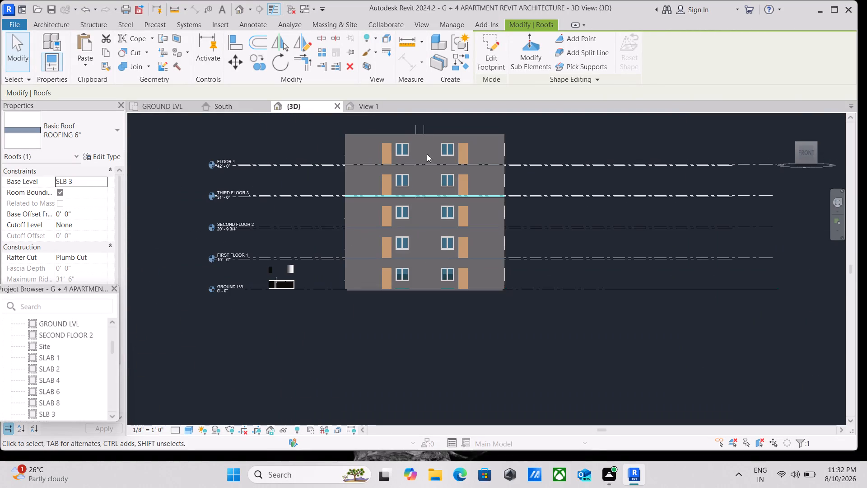
pyautogui.scroll(4, 382, 148)
pyautogui.scroll(4, 267, 185)
pyautogui.scroll(4, 327, 162)
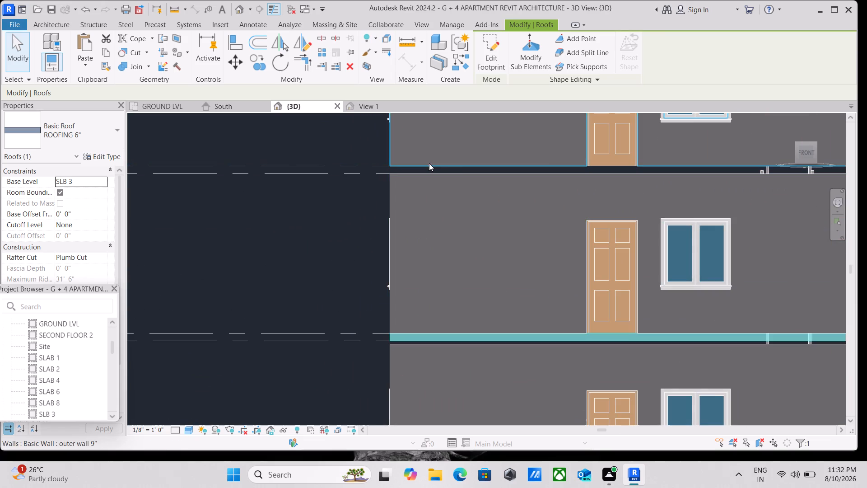
pyautogui.scroll(-3, 456, 167)
pyautogui.scroll(4, 427, 331)
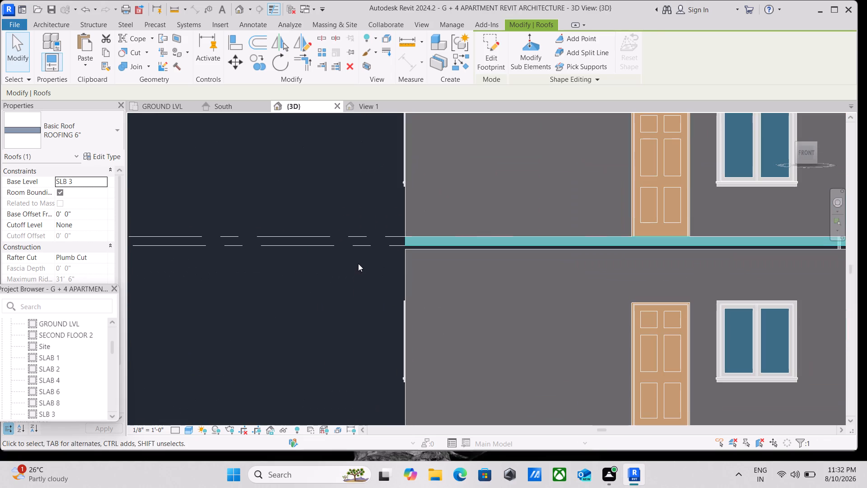
# Delete level SLB 3, just below THIRD FLOOR 3, together with its dependent elements and views.
pyautogui.click(369, 244)
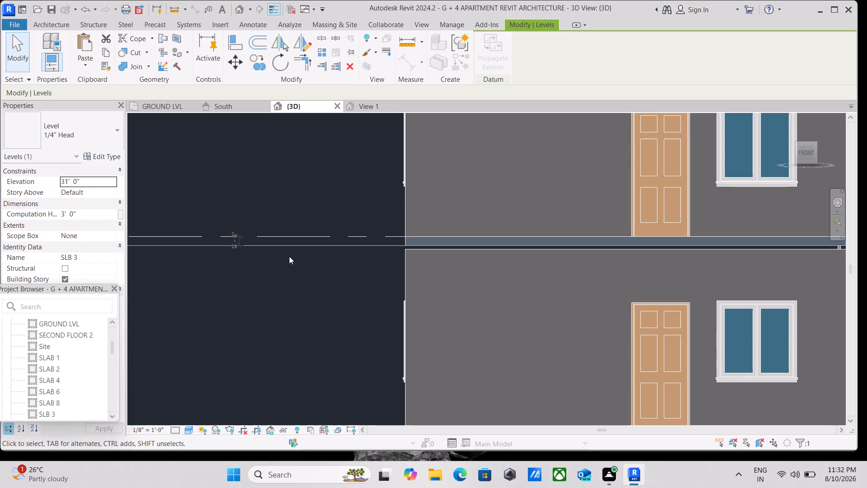
pyautogui.scroll(-14, 414, 259)
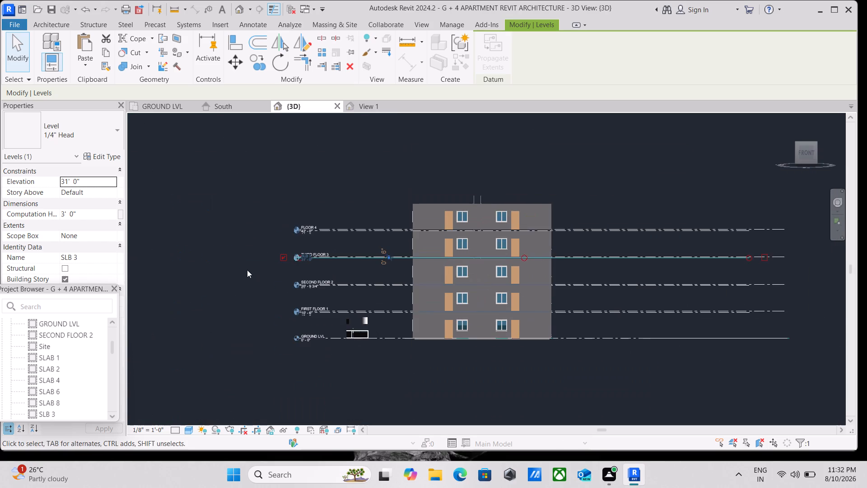
pyautogui.scroll(5, 262, 266)
pyautogui.scroll(6, 311, 251)
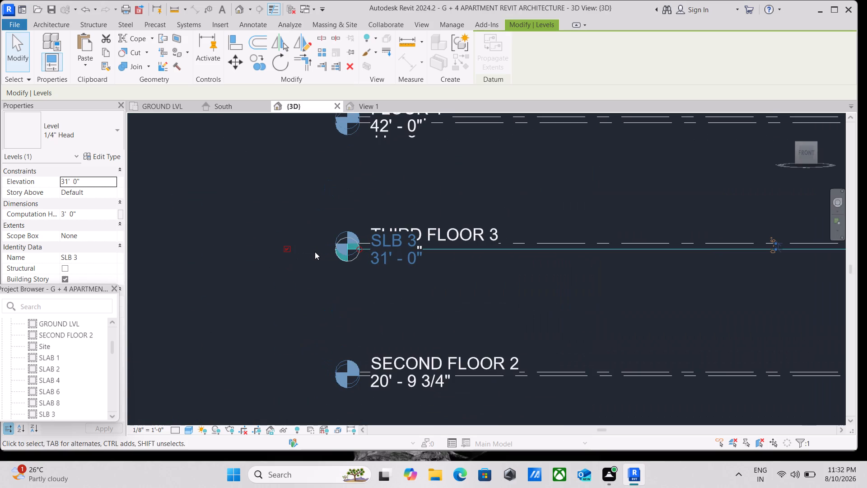
pyautogui.scroll(-5, 469, 235)
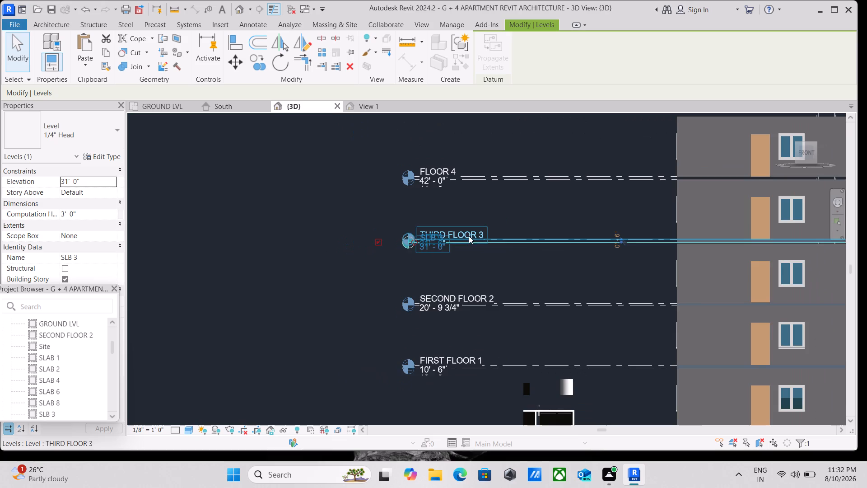
pyautogui.scroll(-8, 469, 239)
pyautogui.moveTo(486, 257); pyautogui.dragTo(478, 258, button='middle')
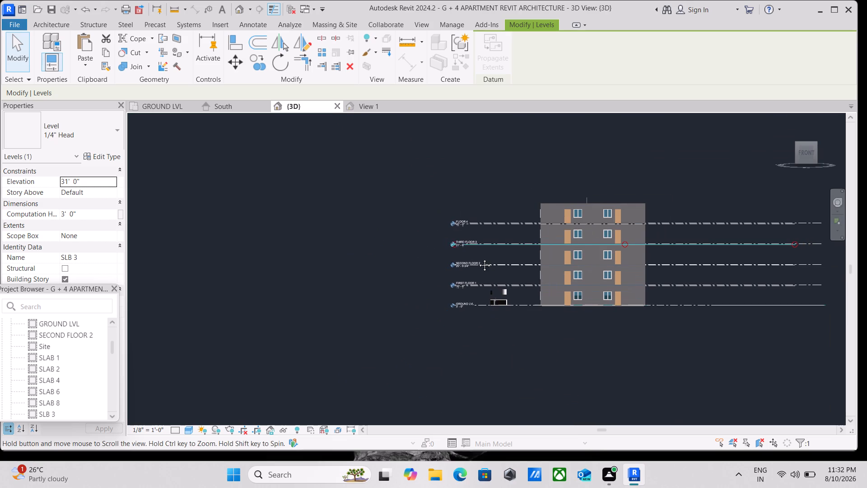
pyautogui.moveTo(478, 258); pyautogui.dragTo(364, 262, button='middle')
pyautogui.scroll(5, 600, 252)
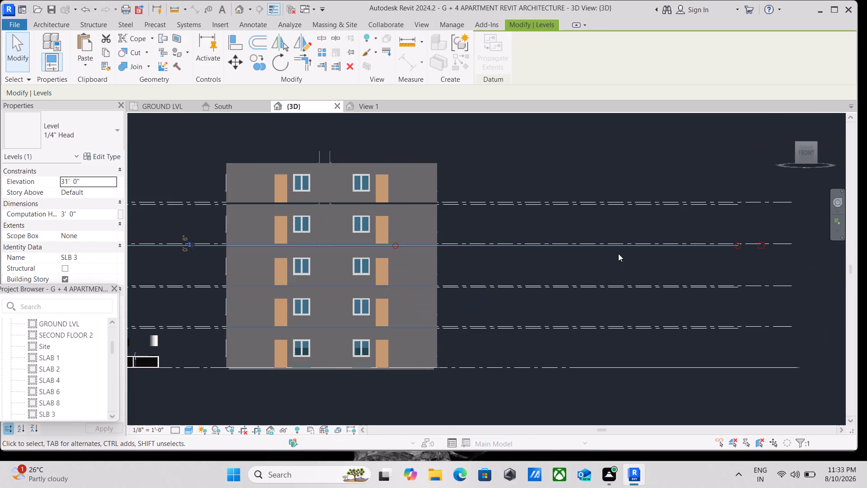
pyautogui.scroll(5, 679, 253)
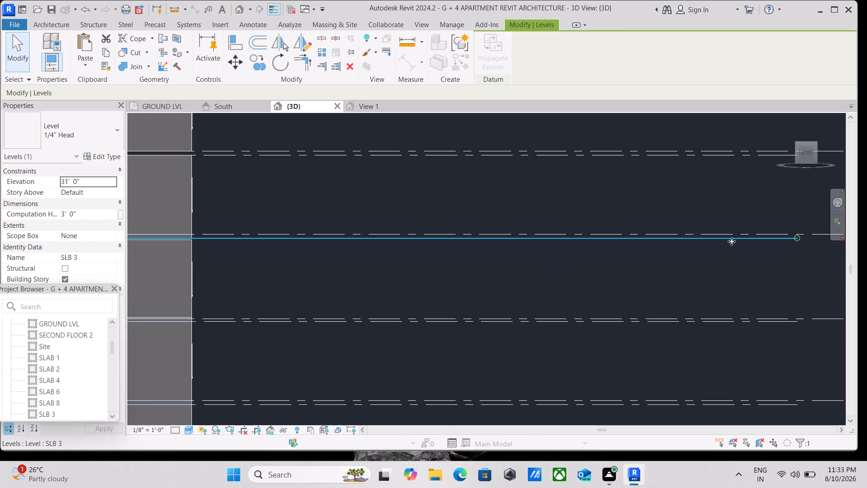
pyautogui.rightClick(732, 241)
pyautogui.click(746, 286)
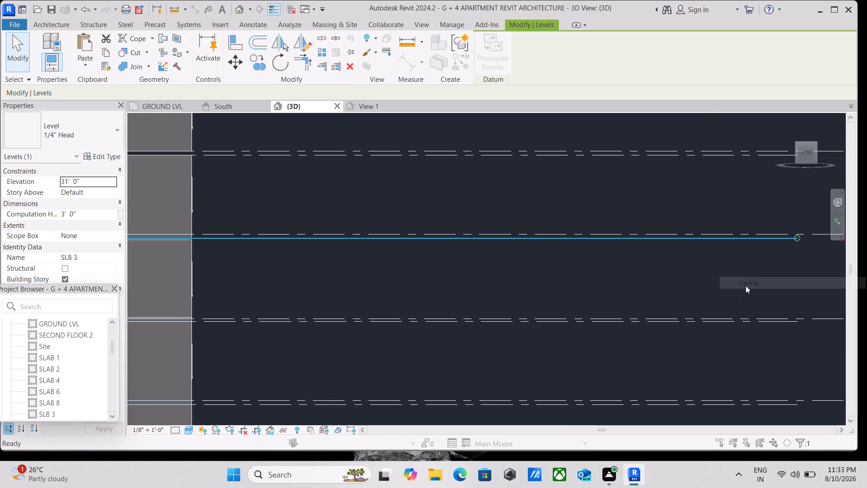
pyautogui.scroll(-3, 712, 283)
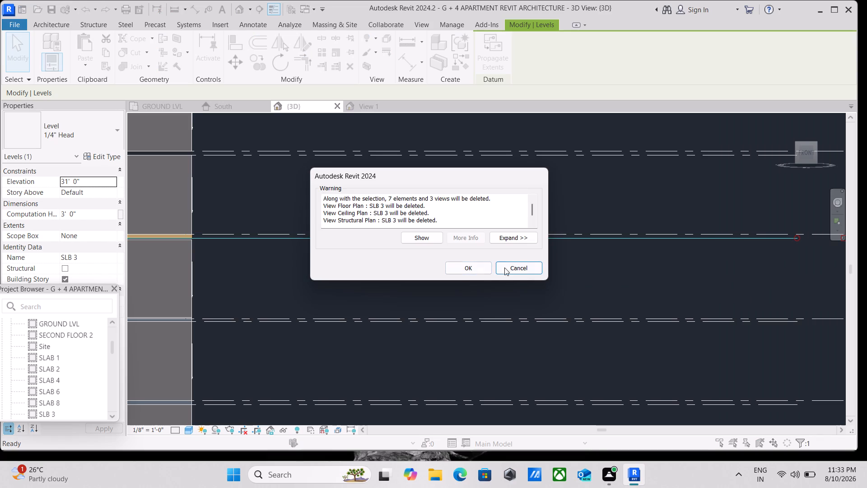
pyautogui.click(474, 267)
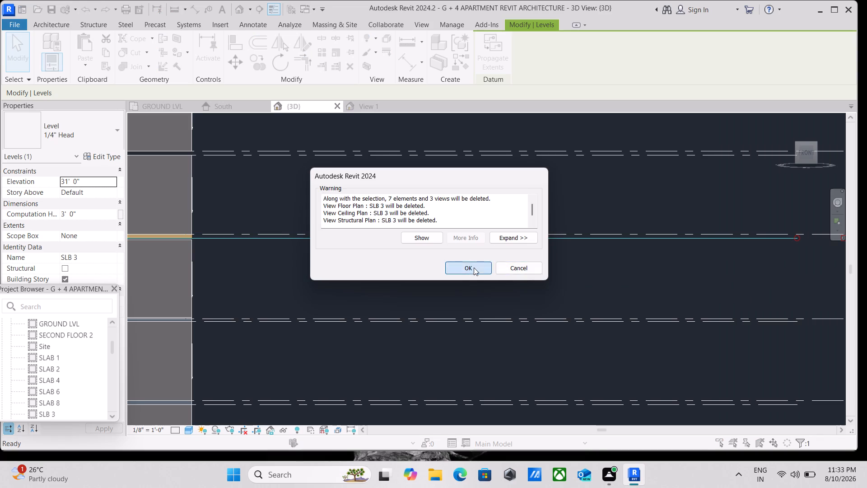
# Examine the gap below THIRD FLOOR 3 and the level lines at the neighbouring storeys on the front of the building.
pyautogui.scroll(-4, 474, 267)
pyautogui.moveTo(474, 267); pyautogui.dragTo(623, 275, button='middle')
pyautogui.scroll(5, 126, 284)
pyautogui.scroll(4, 256, 258)
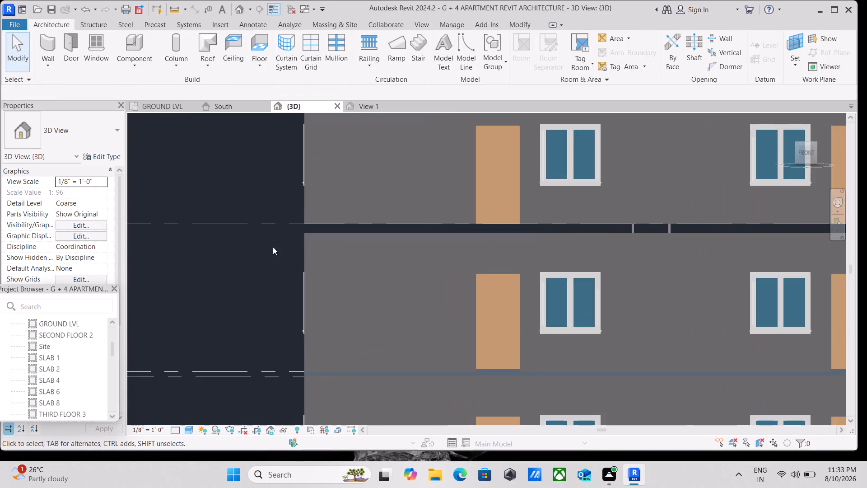
pyautogui.scroll(-1, 273, 247)
pyautogui.moveTo(273, 247); pyautogui.dragTo(455, 245, button='middle')
pyautogui.scroll(-4, 458, 253)
pyautogui.moveTo(316, 286); pyautogui.dragTo(381, 275, button='middle')
pyautogui.press('Escape')
pyautogui.scroll(-2, 416, 243)
pyautogui.scroll(3, 414, 254)
pyautogui.scroll(3, 595, 229)
pyautogui.scroll(-1, 468, 238)
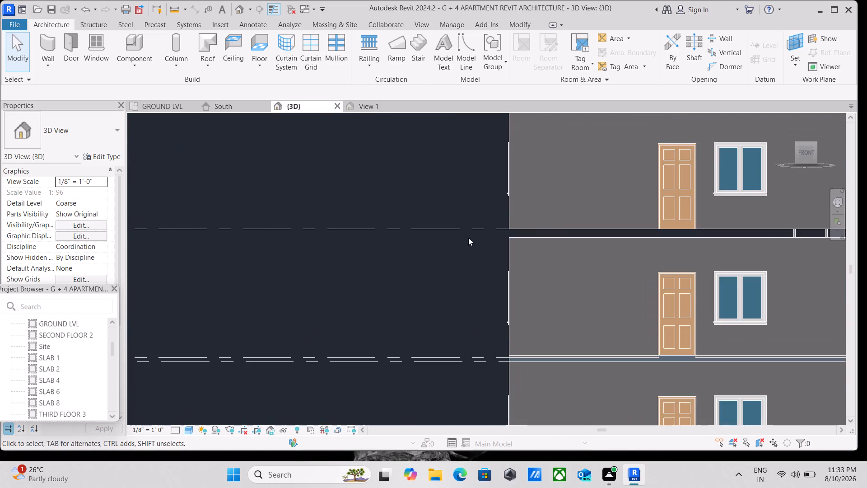
pyautogui.scroll(-2, 469, 228)
pyautogui.moveTo(469, 228); pyautogui.dragTo(318, 253, button='middle')
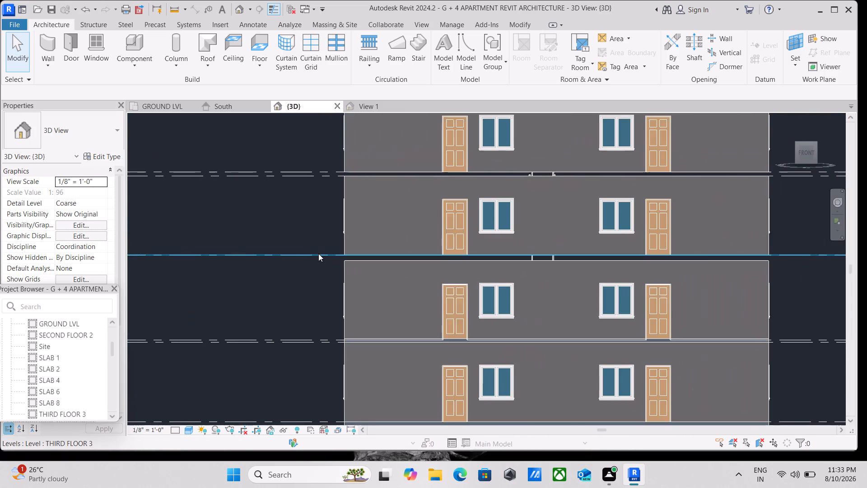
pyautogui.scroll(-4, 318, 253)
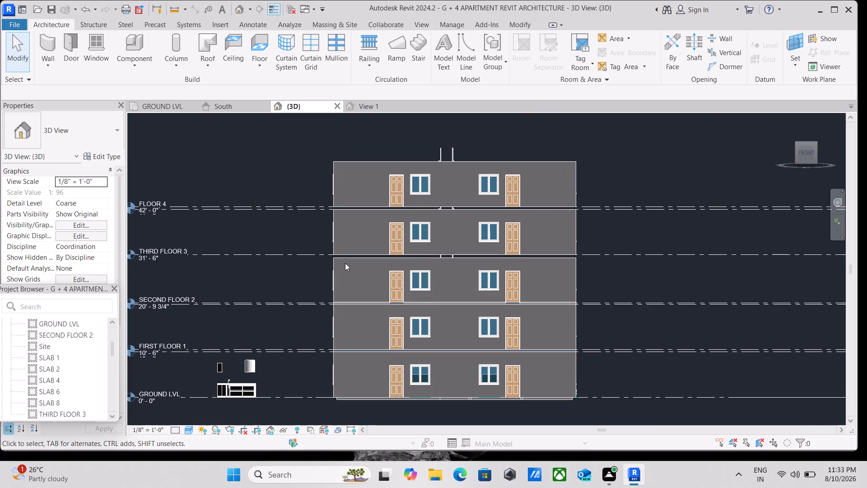
pyautogui.scroll(3, 269, 246)
pyautogui.moveTo(301, 282); pyautogui.dragTo(370, 275, button='middle')
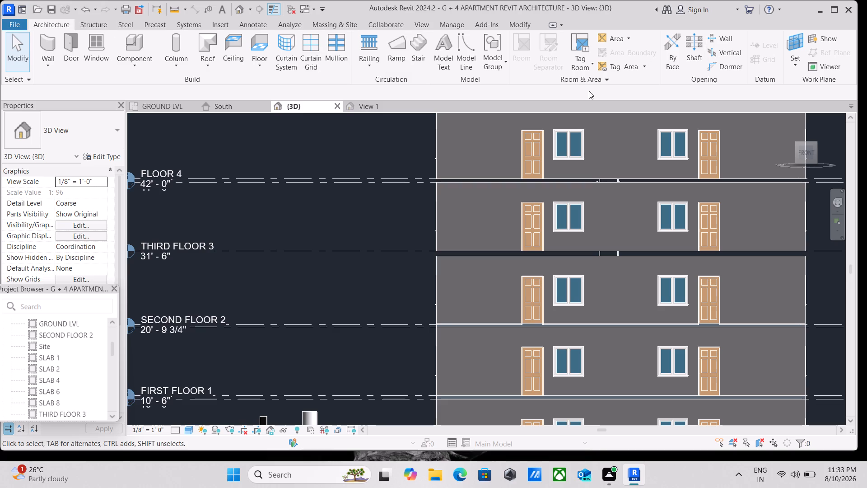
pyautogui.scroll(-2, 49, 371)
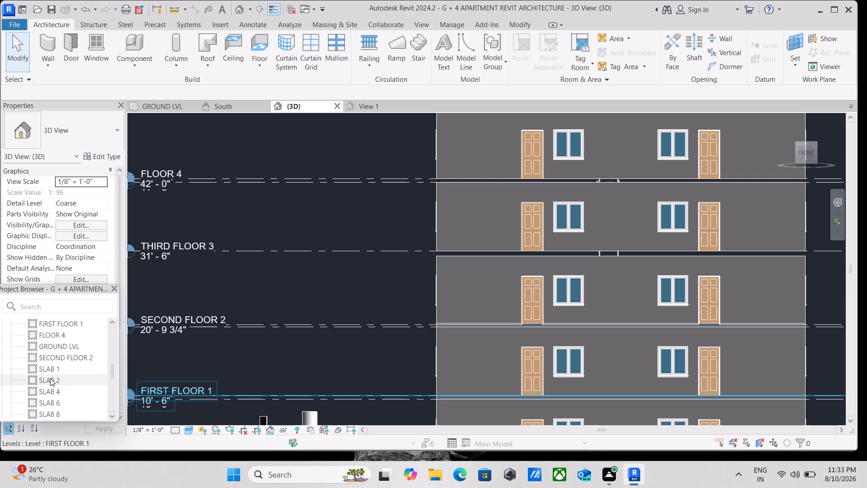
pyautogui.scroll(3, 503, 251)
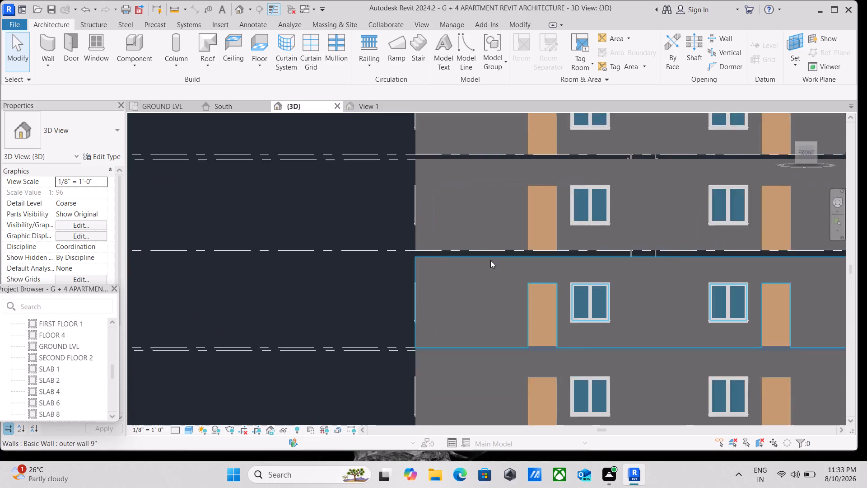
pyautogui.scroll(4, 422, 252)
pyautogui.moveTo(335, 267); pyautogui.dragTo(383, 269, button='middle')
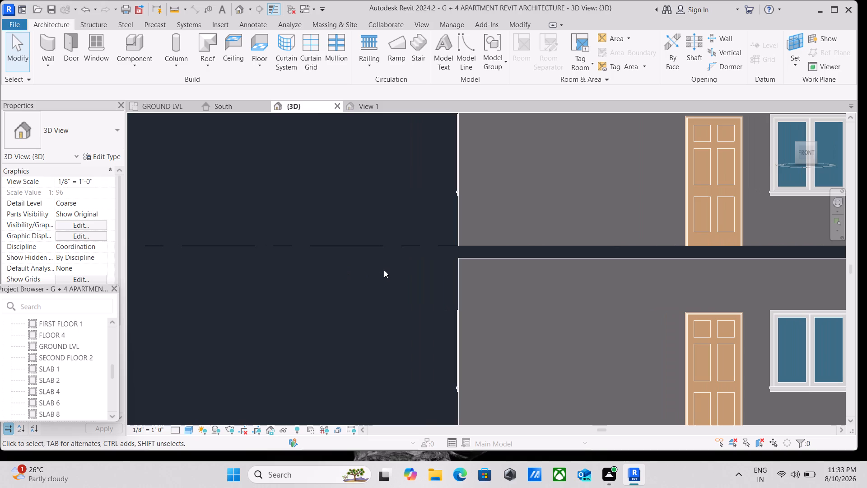
pyautogui.scroll(-4, 474, 272)
pyautogui.scroll(-2, 432, 288)
pyautogui.moveTo(432, 288); pyautogui.dragTo(452, 287, button='middle')
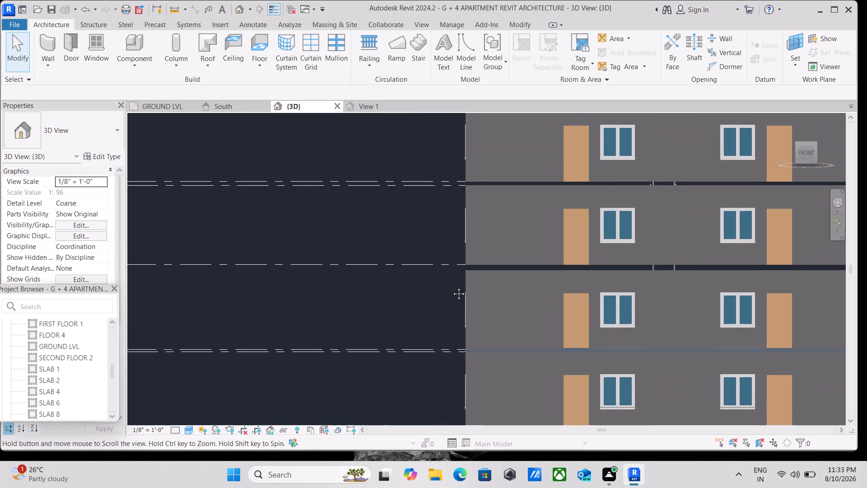
pyautogui.moveTo(452, 287); pyautogui.dragTo(452, 287, button='middle')
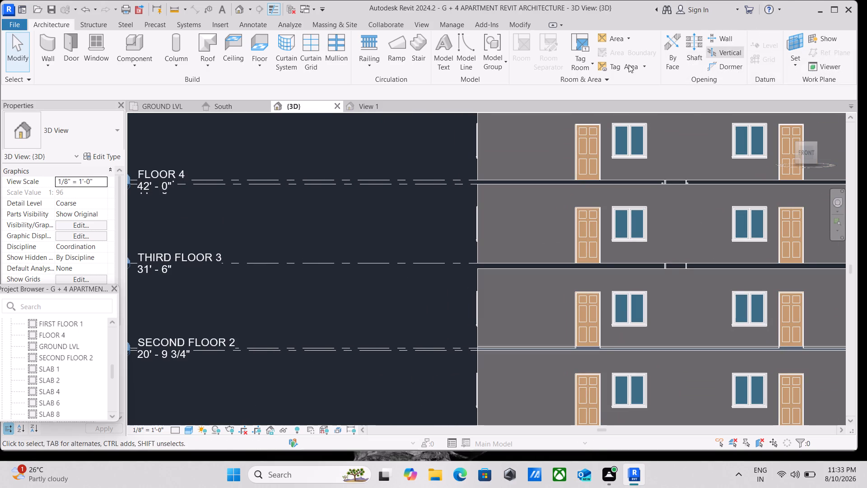
# Open the North elevation, then the South elevation, and examine the level lines around THIRD FLOOR 3.
pyautogui.scroll(-2, 54, 355)
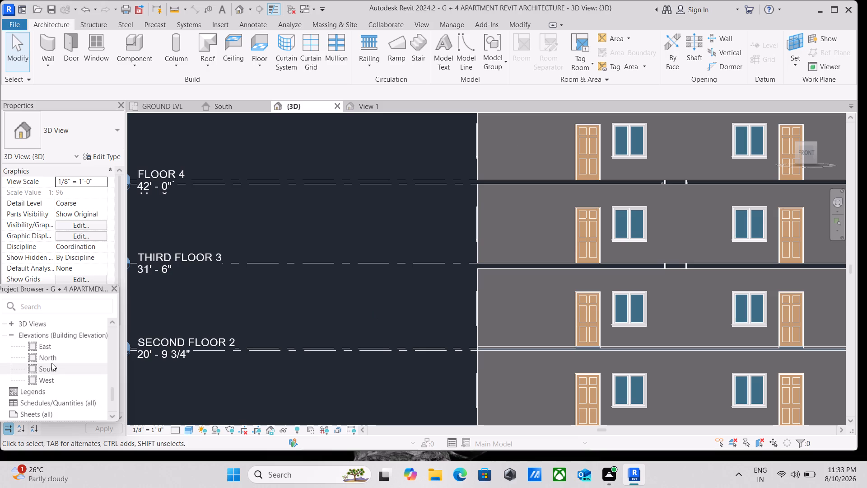
pyautogui.doubleClick(52, 357)
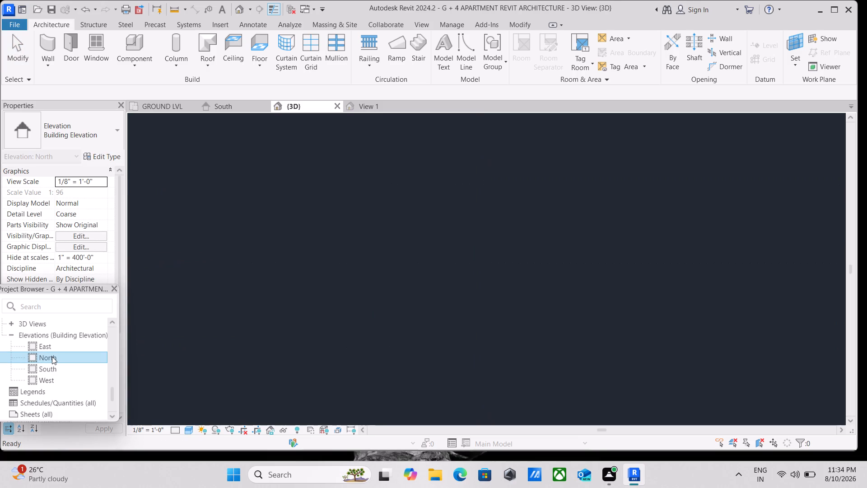
pyautogui.scroll(4, 849, 330)
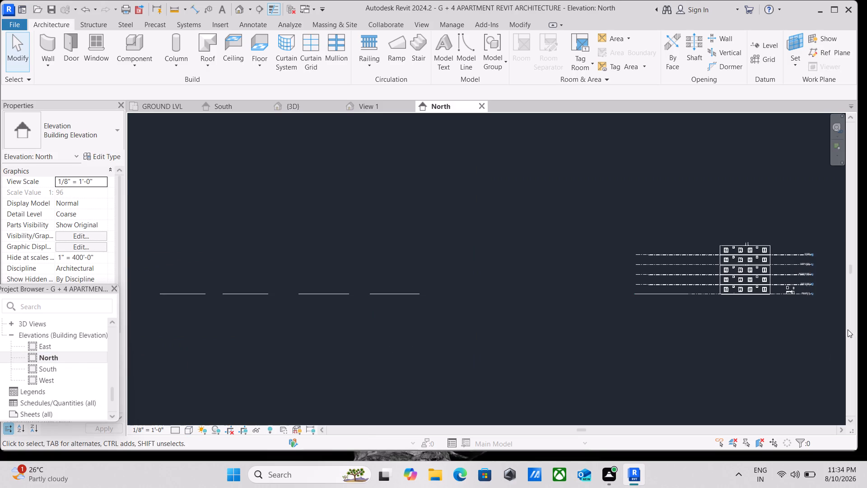
pyautogui.scroll(6, 750, 323)
pyautogui.moveTo(749, 323); pyautogui.dragTo(713, 345, button='middle')
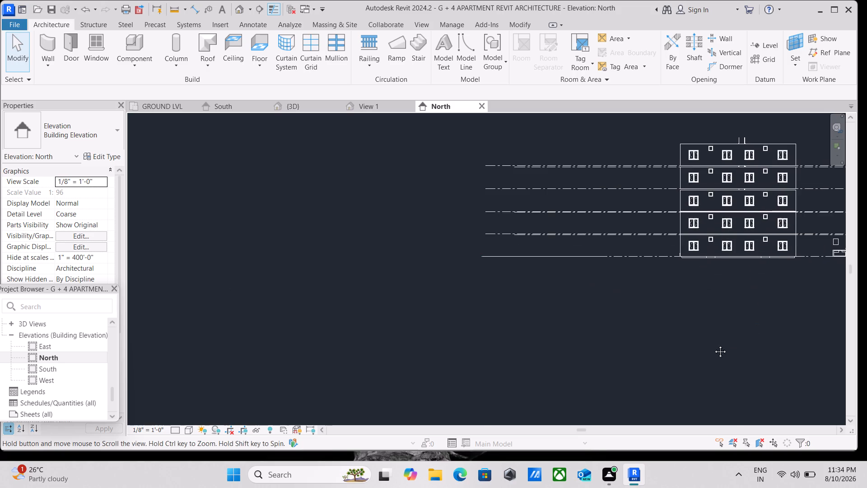
pyautogui.moveTo(713, 345); pyautogui.dragTo(661, 380, button='middle')
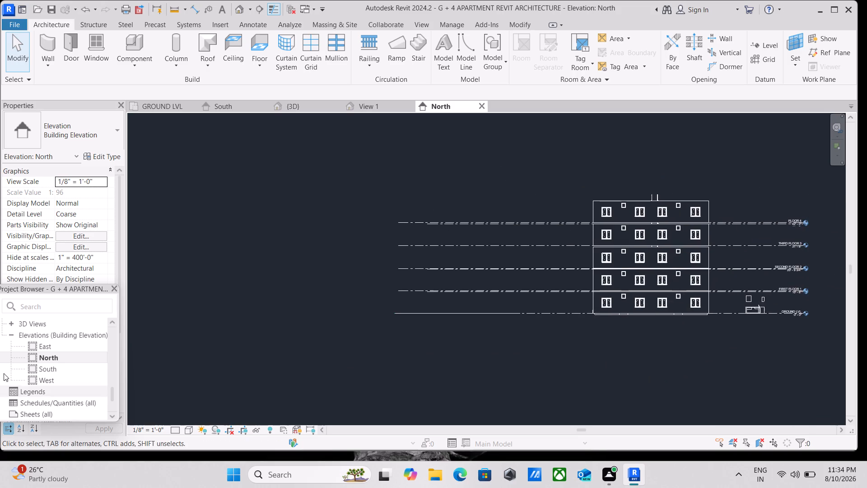
pyautogui.doubleClick(34, 365)
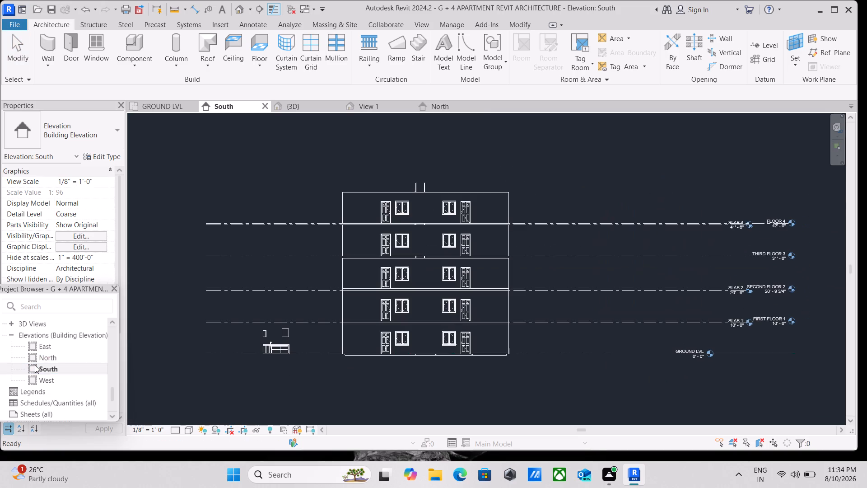
pyautogui.scroll(2, 441, 371)
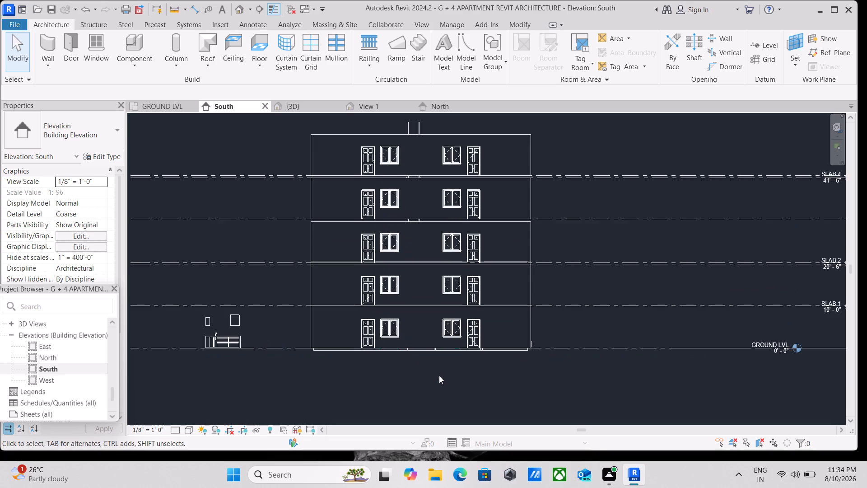
pyautogui.moveTo(439, 375); pyautogui.dragTo(464, 388, button='middle')
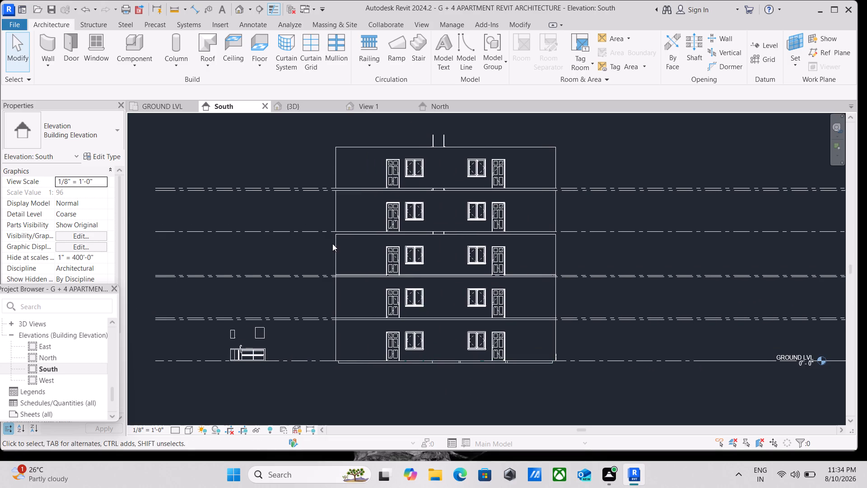
pyautogui.scroll(2, 314, 247)
pyautogui.moveTo(304, 249); pyautogui.dragTo(320, 289, button='middle')
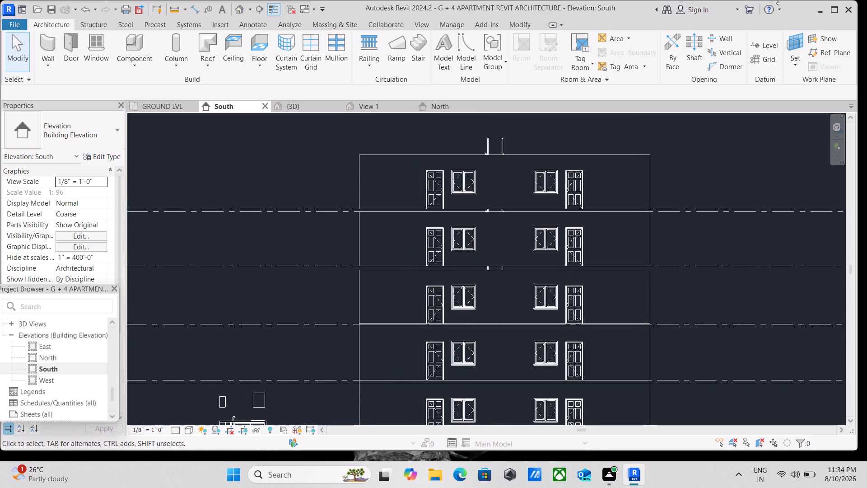
# Save the project.
pyautogui.click(760, 42)
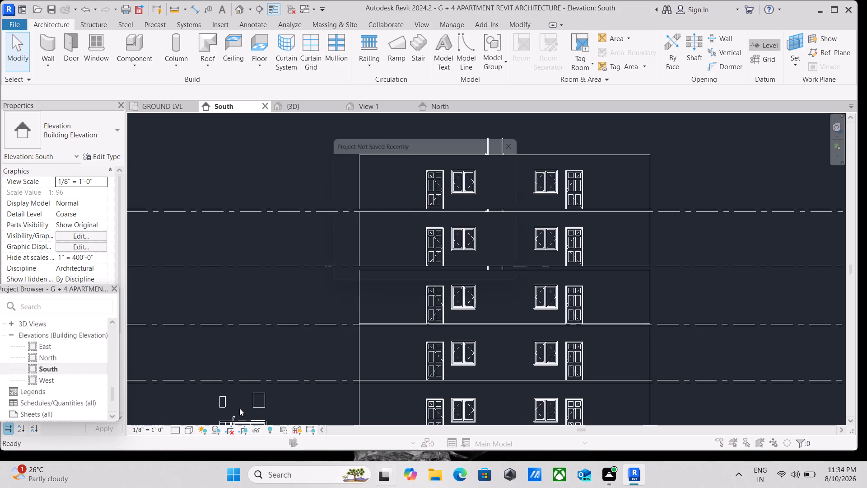
pyautogui.click(397, 207)
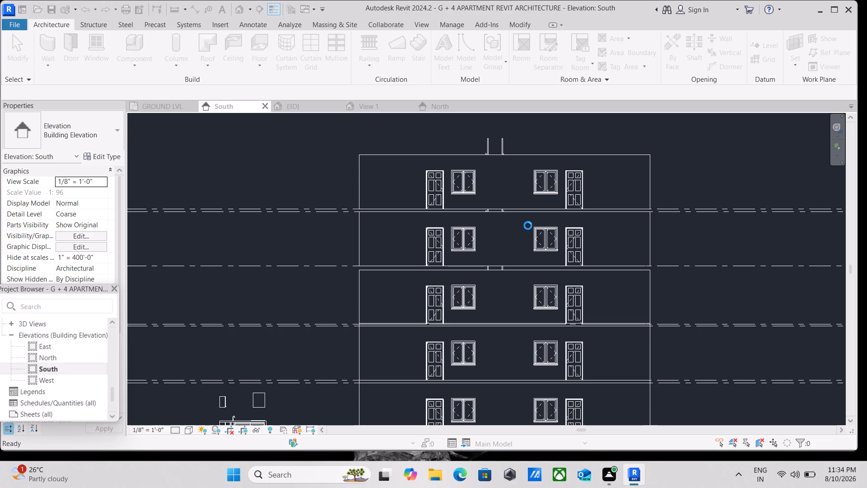
pyautogui.press('Escape')
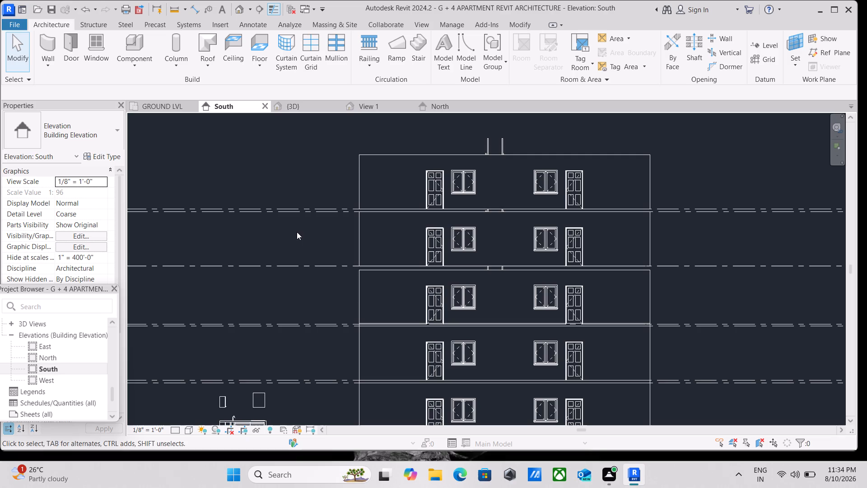
# Examine the slab edges and level lines in the South elevation, comparing the storey below THIRD FLOOR 3 with its neighbours.
pyautogui.moveTo(314, 289); pyautogui.dragTo(337, 295, button='middle')
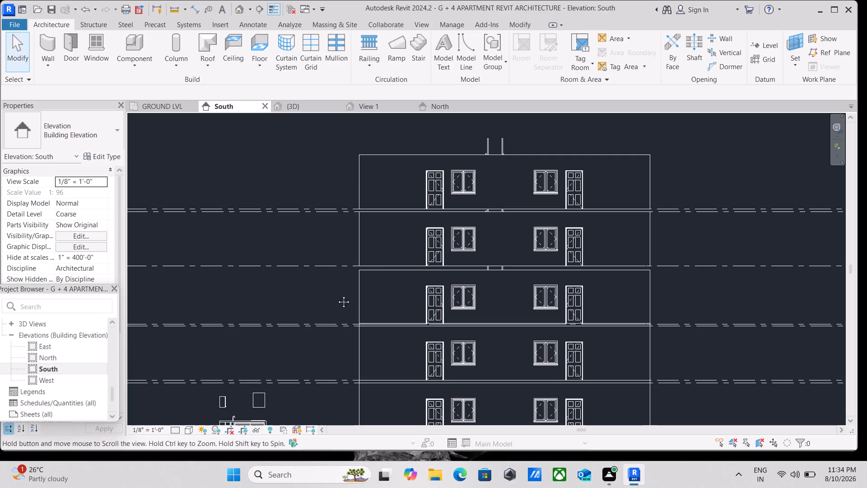
pyautogui.moveTo(337, 295); pyautogui.dragTo(387, 318, button='middle')
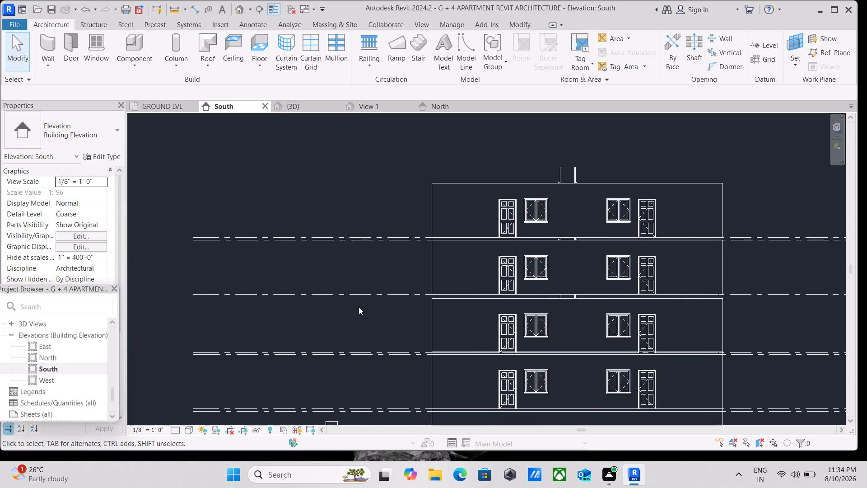
pyautogui.scroll(3, 384, 300)
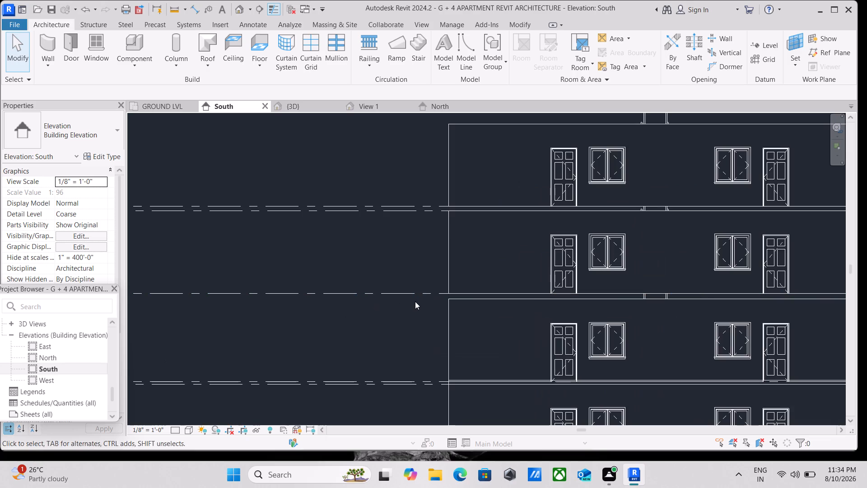
pyautogui.scroll(4, 465, 300)
pyautogui.scroll(-3, 435, 304)
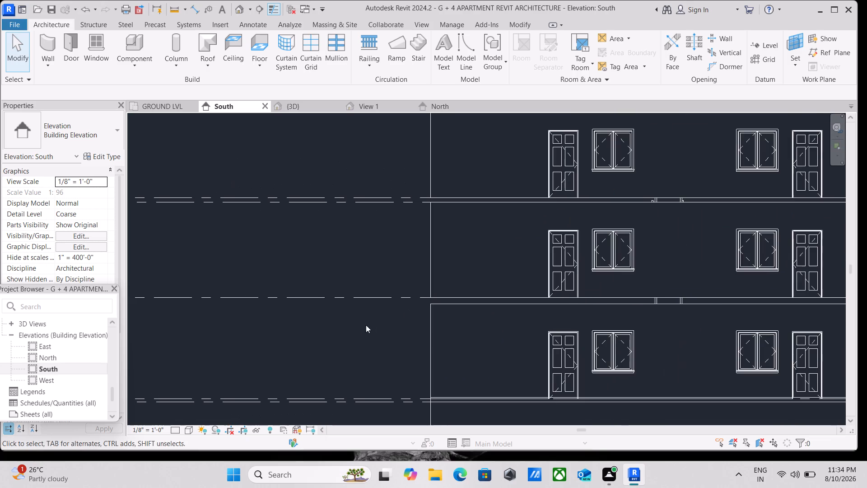
pyautogui.moveTo(359, 332); pyautogui.dragTo(333, 263, button='middle')
pyautogui.scroll(3, 374, 376)
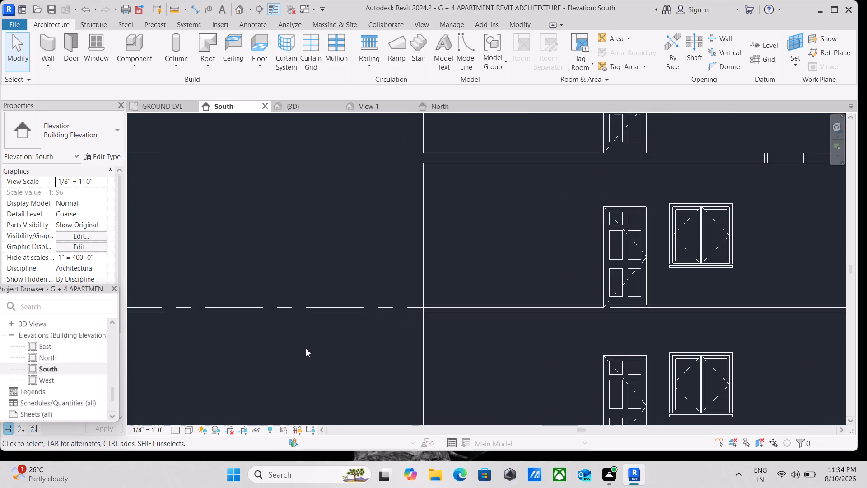
pyautogui.moveTo(306, 348); pyautogui.dragTo(158, 329, button='middle')
pyautogui.scroll(-3, 160, 325)
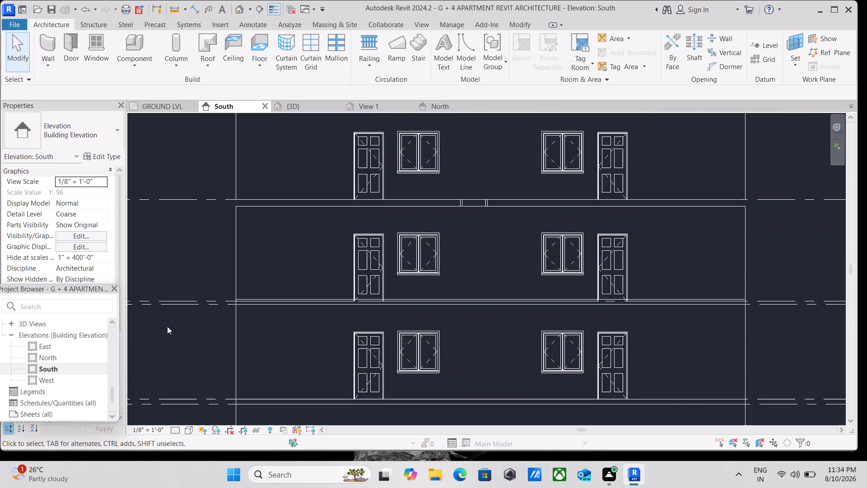
pyautogui.scroll(3, 841, 283)
pyautogui.scroll(-3, 804, 319)
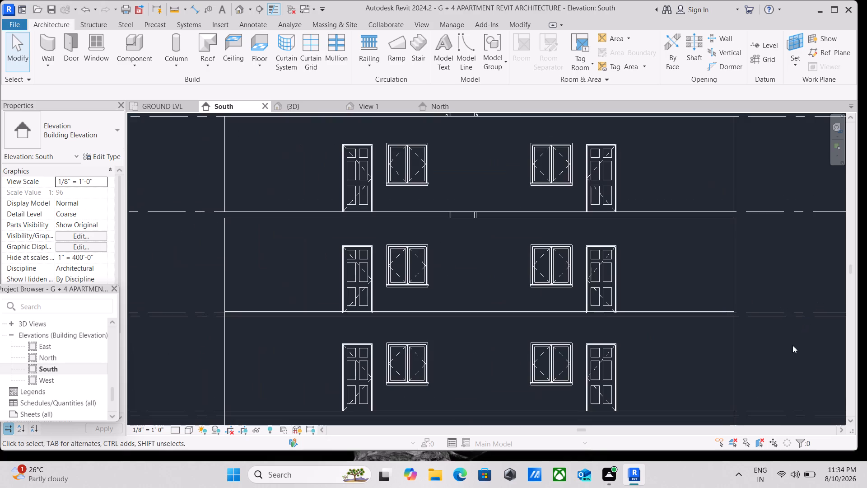
pyautogui.moveTo(792, 345); pyautogui.dragTo(644, 283, button='middle')
pyautogui.scroll(-1, 646, 289)
pyautogui.moveTo(646, 289); pyautogui.dragTo(644, 296, button='middle')
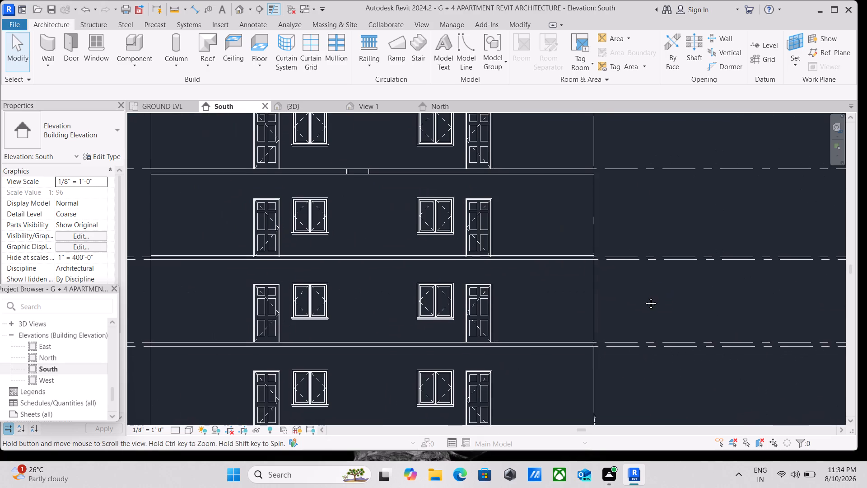
pyautogui.moveTo(644, 296); pyautogui.dragTo(644, 297, button='middle')
# Check the layer structure and thickness of the ROOFING 6" type on the roof slab at level SLAB 2.
pyautogui.scroll(4, 667, 264)
pyautogui.scroll(4, 604, 247)
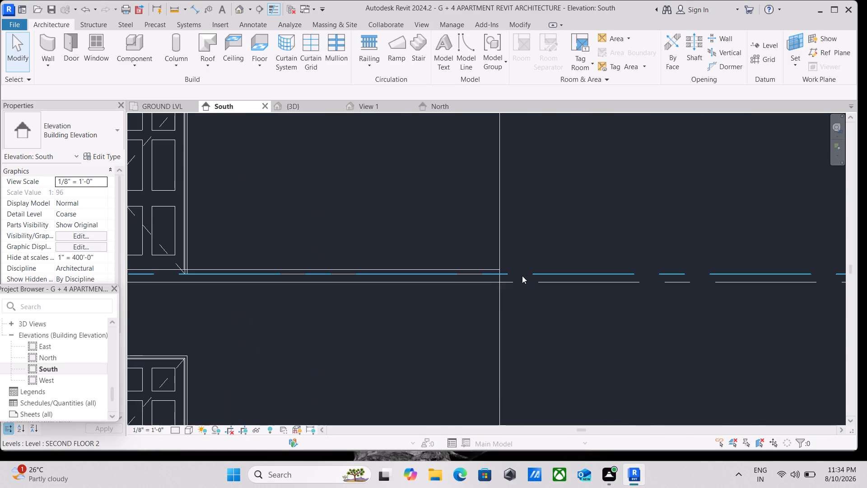
pyautogui.click(483, 279)
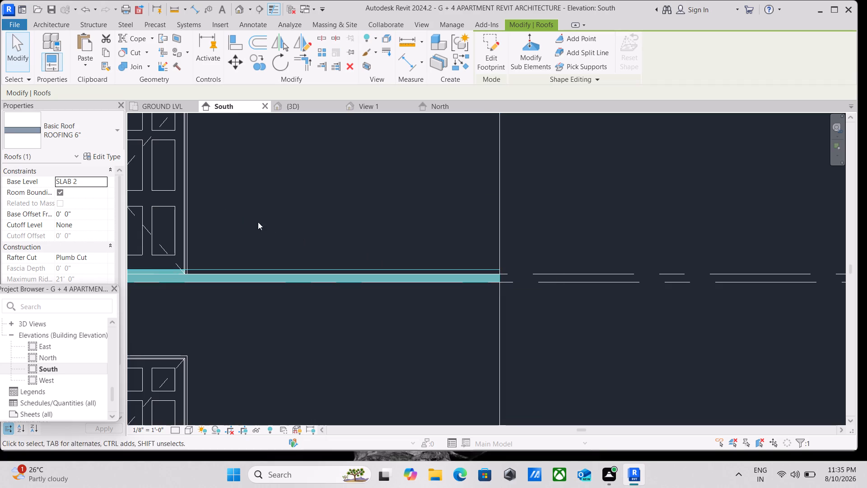
pyautogui.click(95, 132)
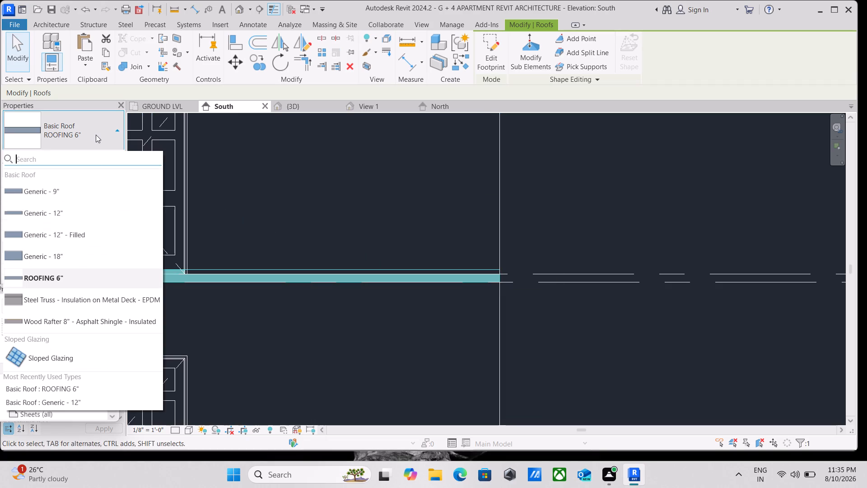
pyautogui.click(57, 273)
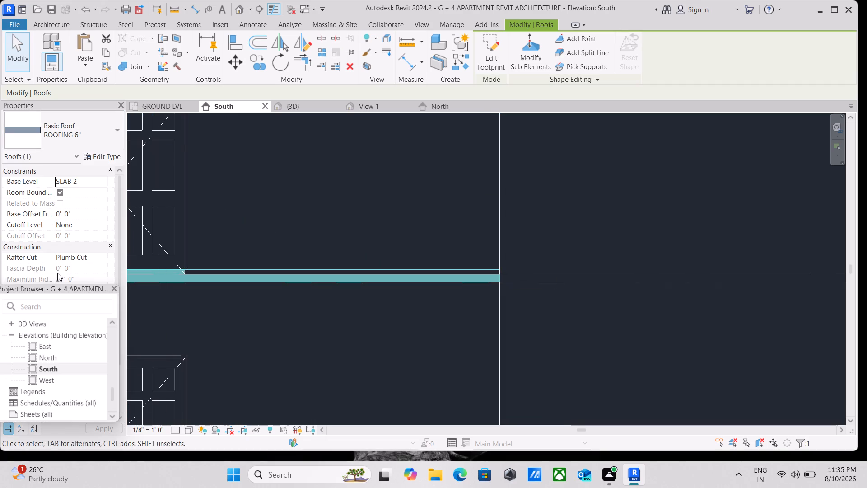
pyautogui.click(98, 155)
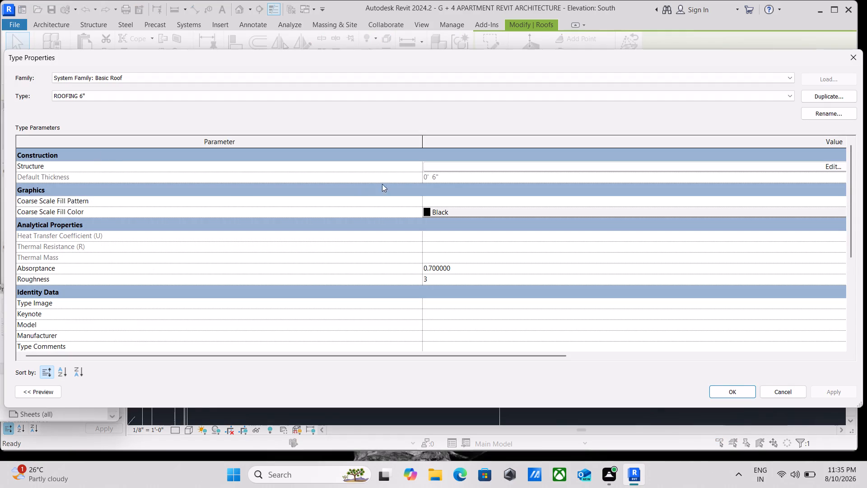
pyautogui.click(522, 165)
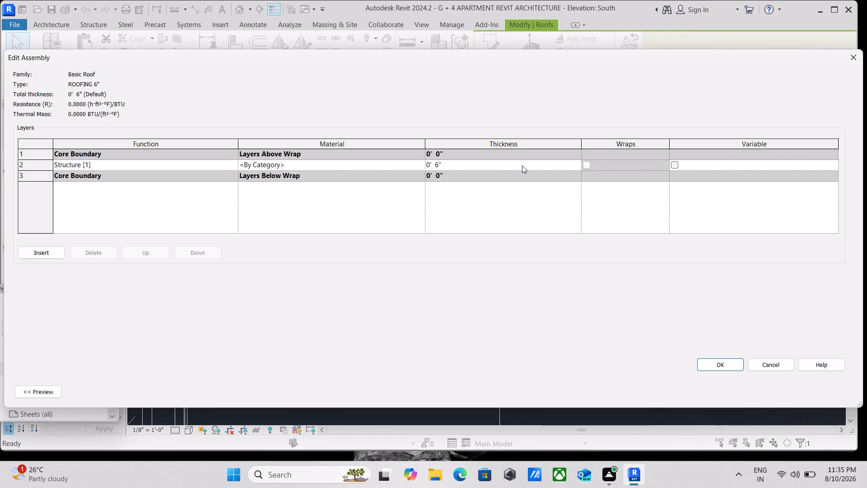
pyautogui.click(727, 363)
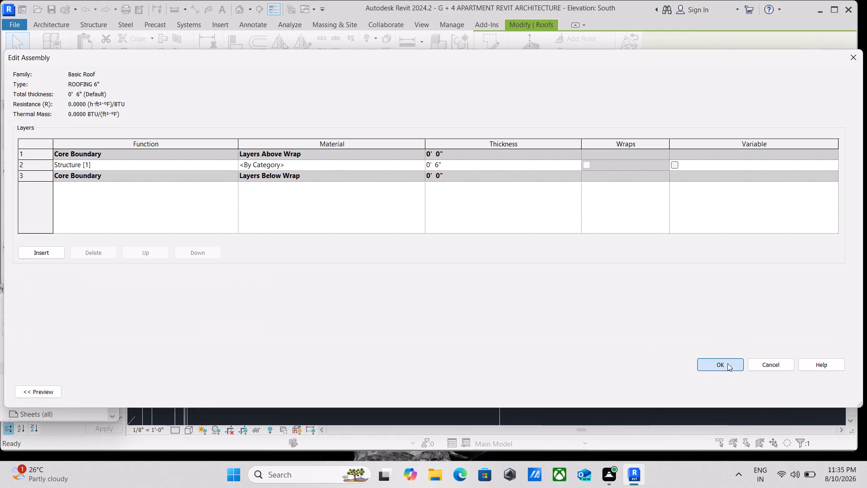
pyautogui.click(846, 393)
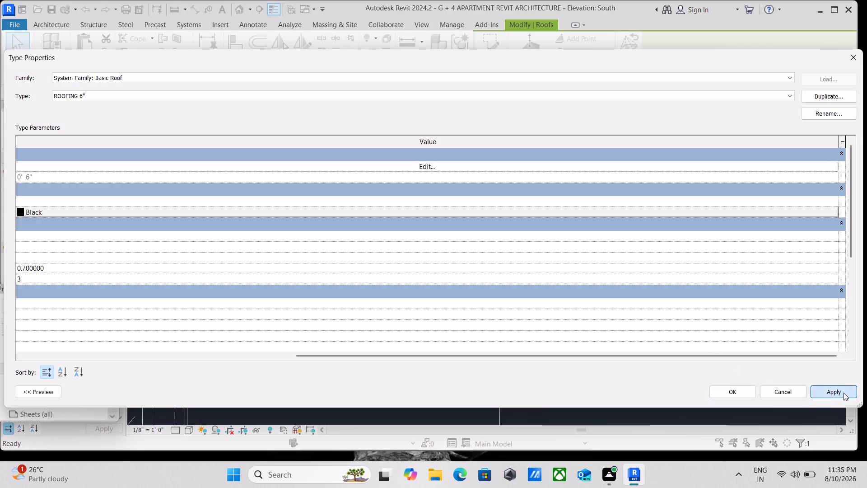
pyautogui.click(726, 389)
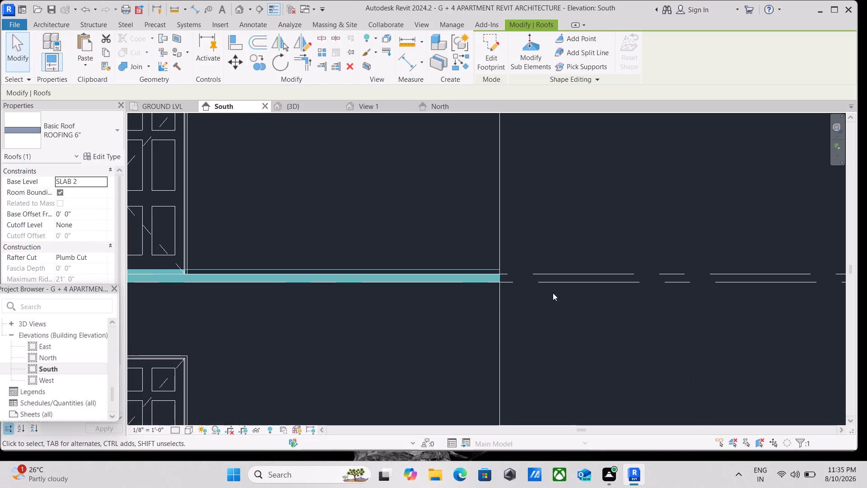
pyautogui.scroll(-3, 392, 204)
pyautogui.scroll(-1, 556, 196)
pyautogui.moveTo(557, 196); pyautogui.dragTo(600, 241, button='middle')
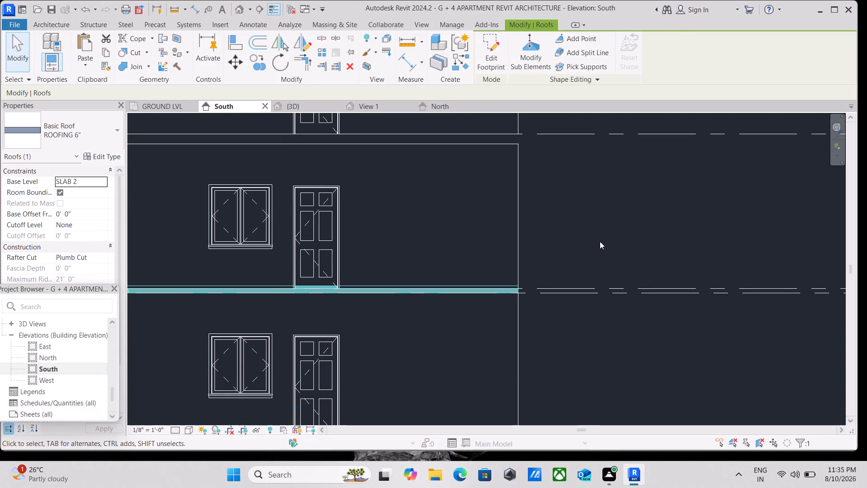
pyautogui.press('Escape')
# Examine the slab edges and level lines between SECOND FLOOR 2 and THIRD FLOOR 3 in the South elevation.
pyautogui.scroll(-2, 596, 244)
pyautogui.moveTo(595, 244); pyautogui.dragTo(610, 271, button='middle')
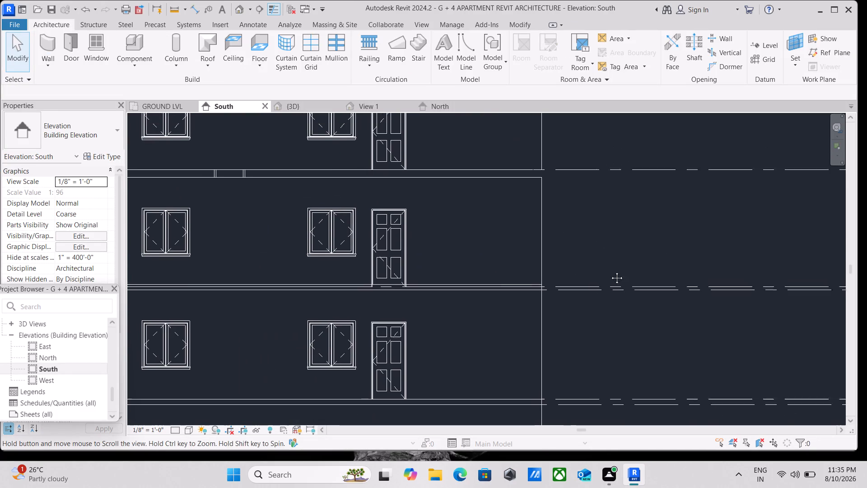
pyautogui.moveTo(610, 271); pyautogui.dragTo(613, 277, button='middle')
pyautogui.scroll(-1, 613, 277)
pyautogui.moveTo(611, 277); pyautogui.dragTo(596, 261, button='middle')
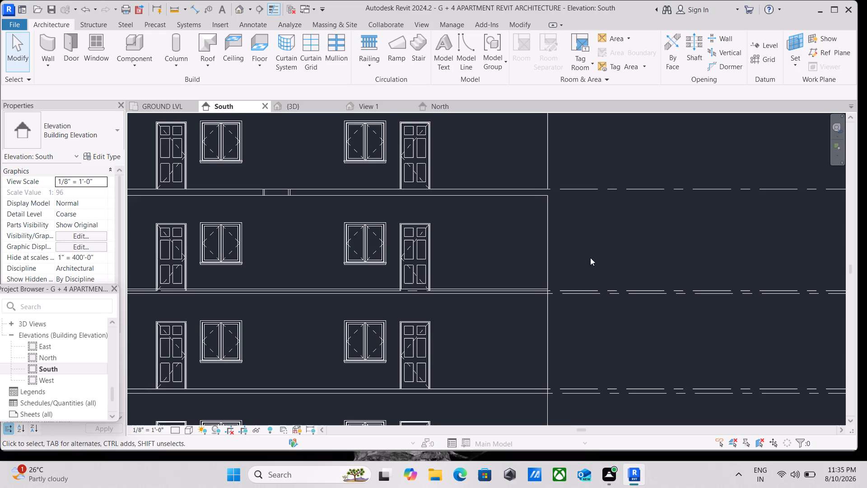
pyautogui.moveTo(569, 249); pyautogui.dragTo(599, 282, button='middle')
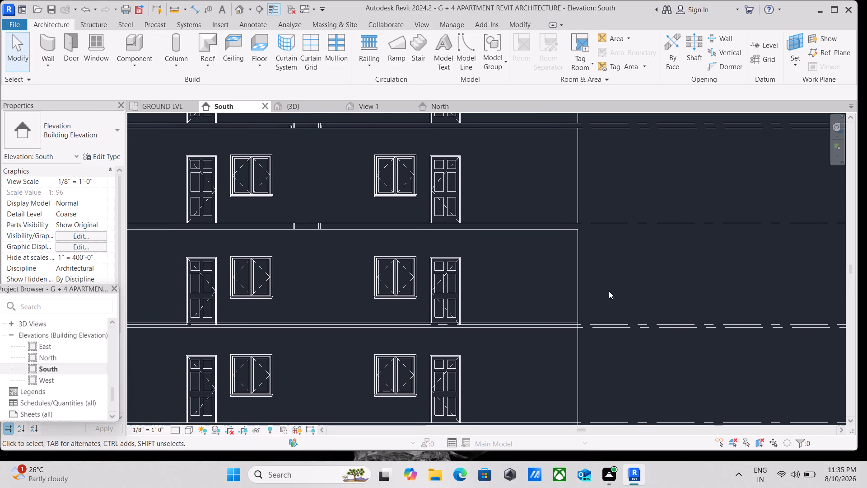
pyautogui.scroll(4, 609, 339)
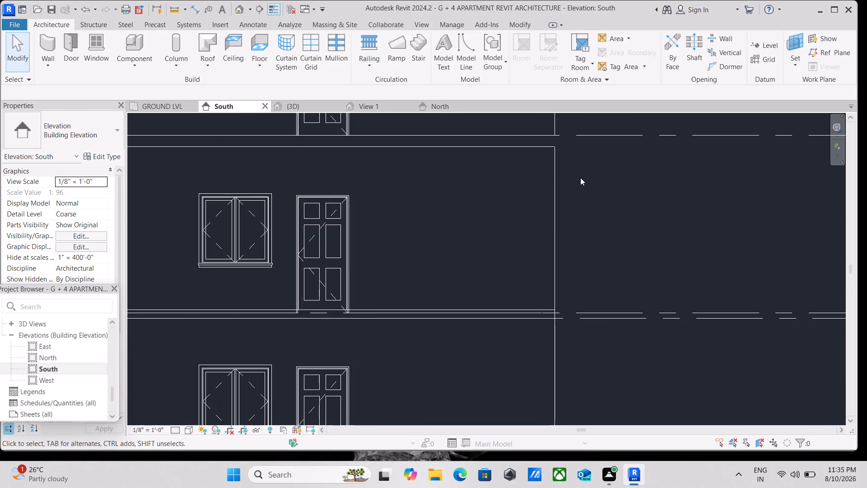
pyautogui.scroll(-2, 582, 185)
pyautogui.moveTo(582, 186); pyautogui.dragTo(605, 213, button='middle')
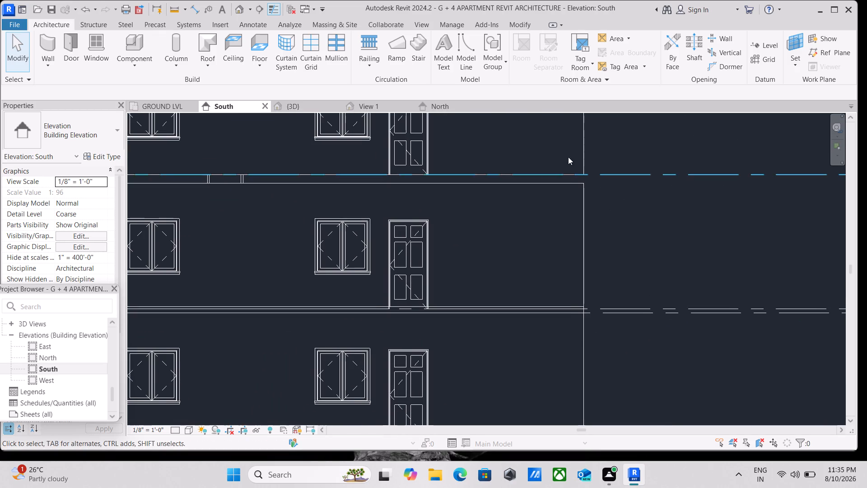
# Place a new level offset 10' above the SECOND FLOOR 2 level by picking its line.
pyautogui.click(752, 45)
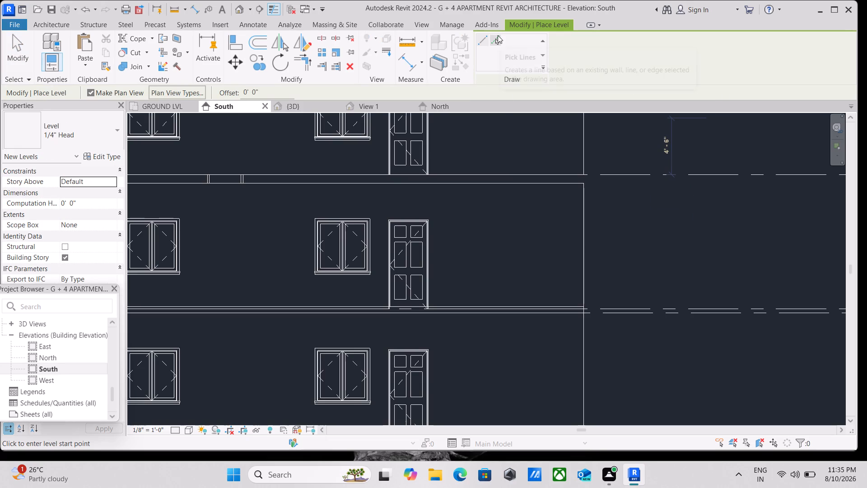
pyautogui.click(498, 35)
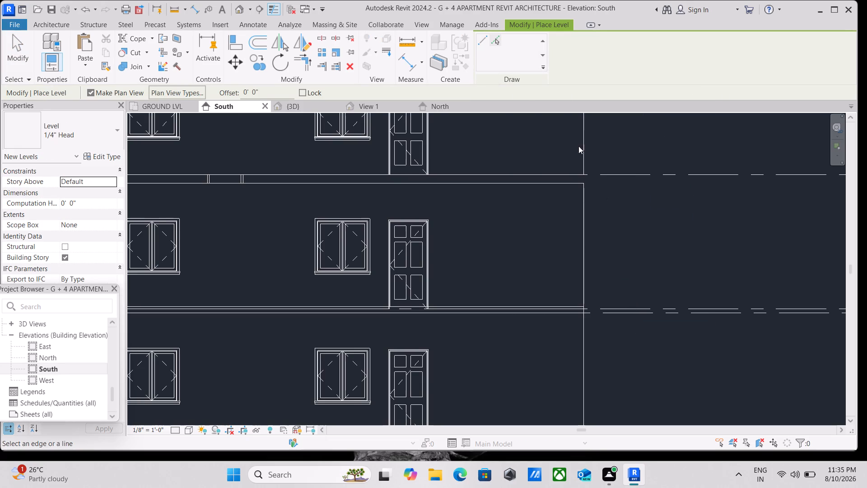
pyautogui.click(495, 43)
pyautogui.moveTo(269, 93); pyautogui.dragTo(219, 102)
pyautogui.write("10'")
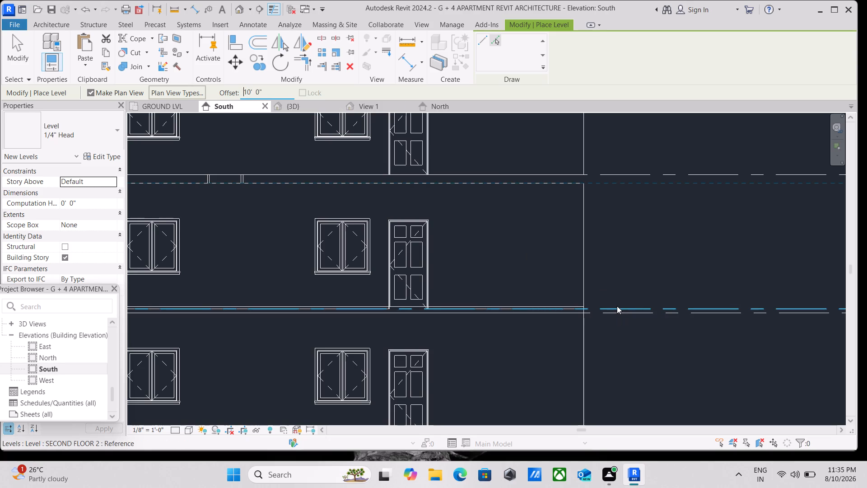
pyautogui.click(617, 306)
pyautogui.scroll(-2, 624, 238)
pyautogui.moveTo(624, 238); pyautogui.dragTo(516, 258, button='middle')
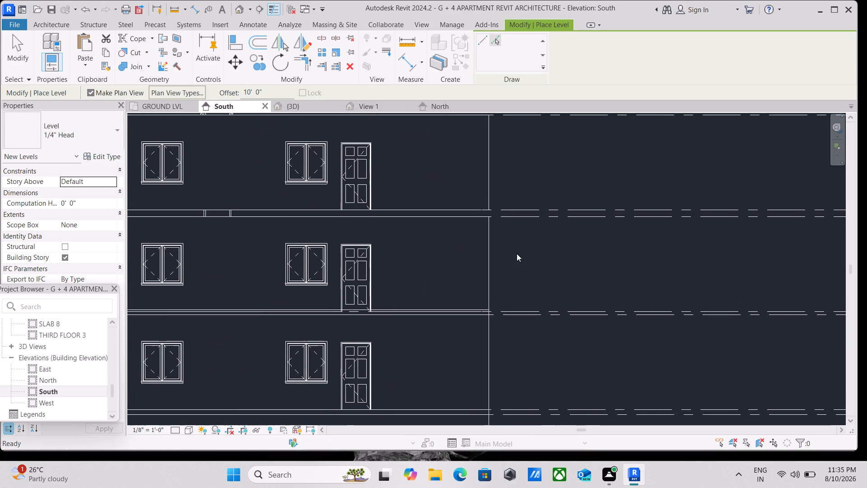
pyautogui.scroll(6, 570, 186)
pyautogui.press('Escape')
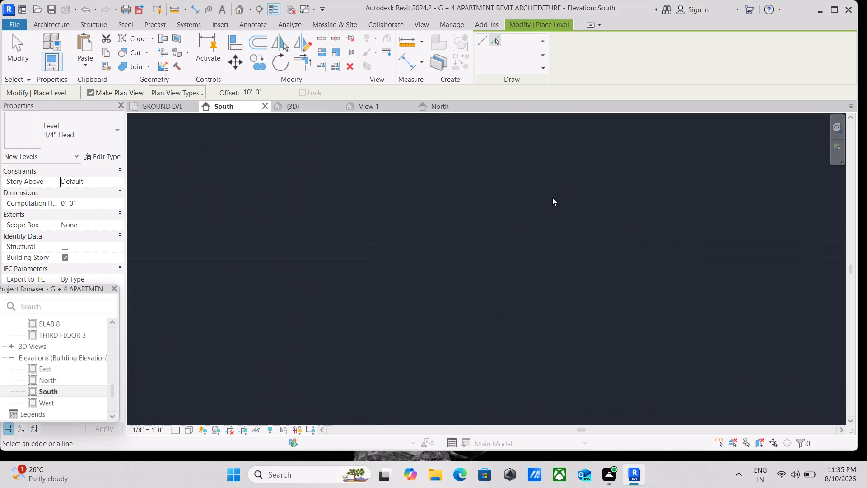
# Measure the gap between the THIRD FLOOR 3 level and the new level just below it, leaving no dimension placed.
pyautogui.press('d')
pyautogui.press('i')
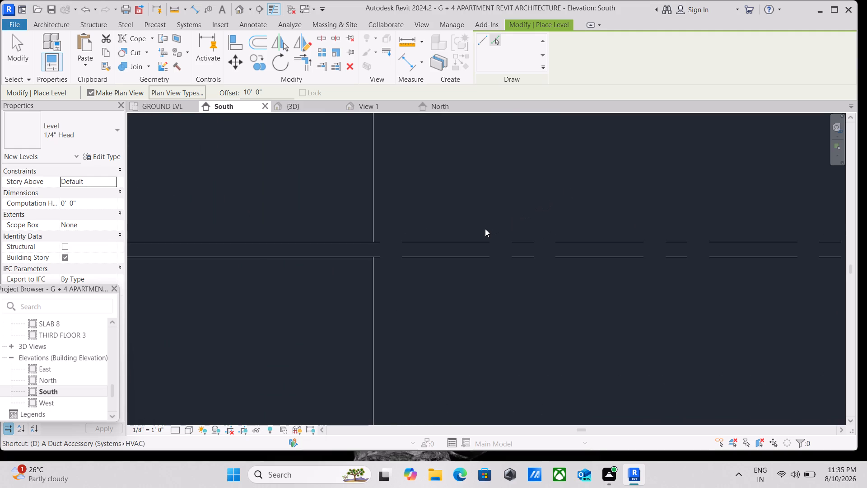
pyautogui.click(480, 241)
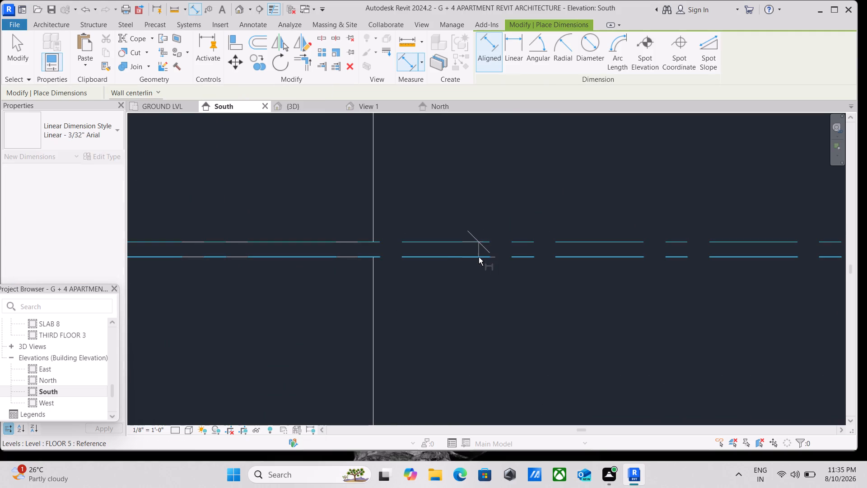
pyautogui.click(479, 257)
pyautogui.scroll(2, 476, 256)
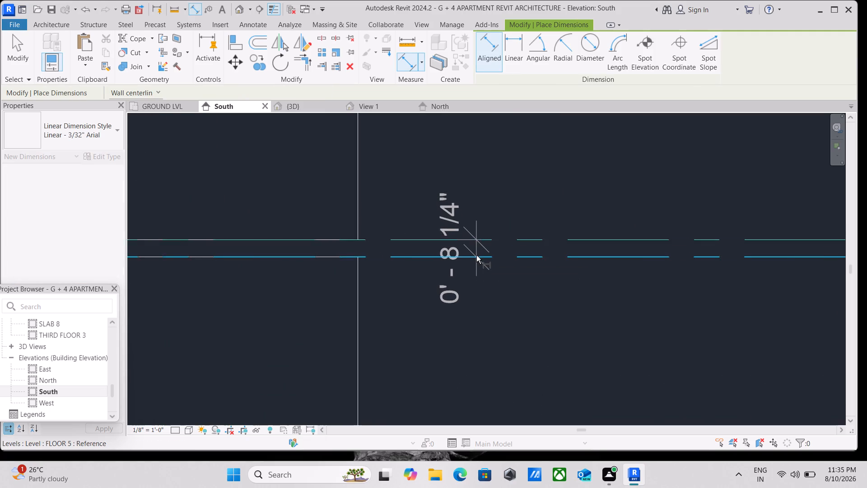
pyautogui.scroll(1, 476, 255)
pyautogui.press('Escape')
pyautogui.scroll(-7, 483, 251)
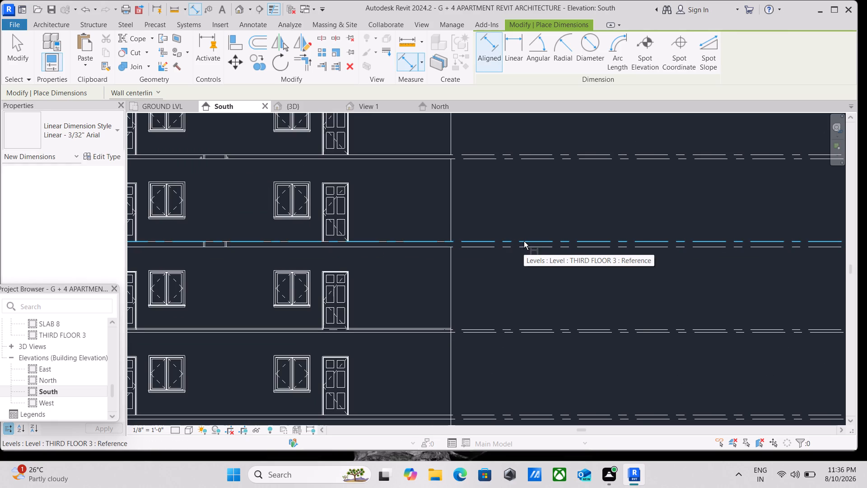
pyautogui.rightClick(524, 241)
pyautogui.press('Escape')
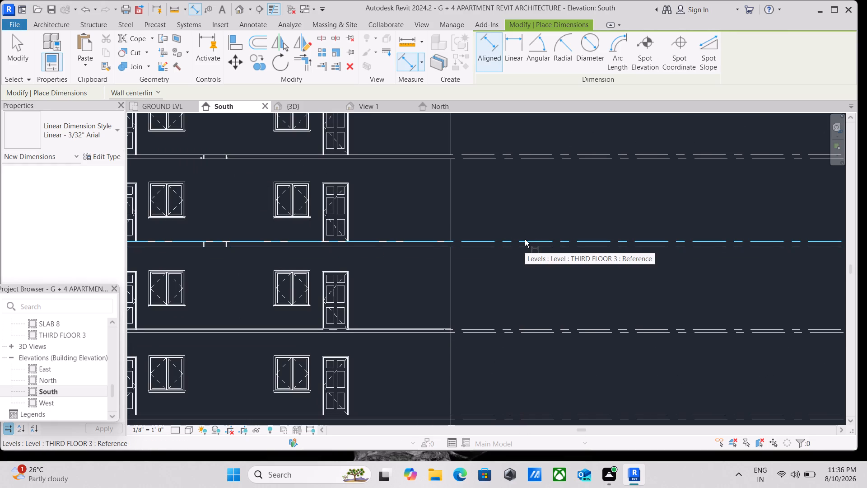
pyautogui.click(525, 239)
pyautogui.press('Escape')
pyautogui.press('Escape')
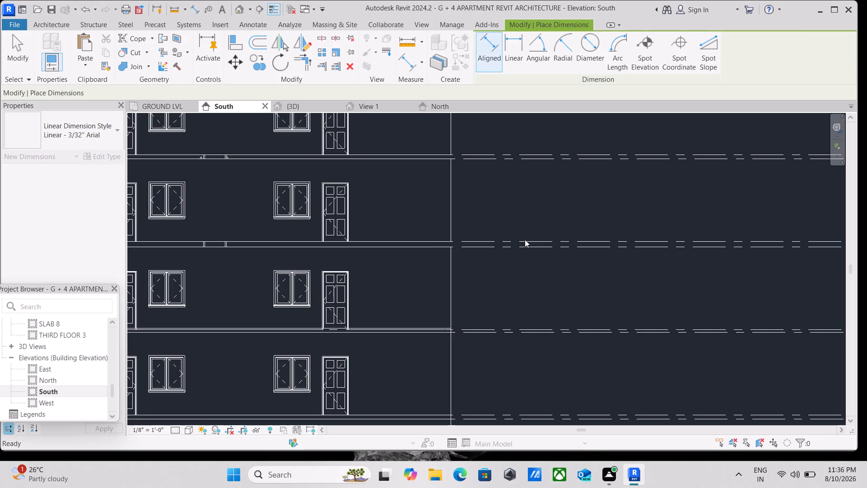
# Delete the THIRD FLOOR 3 level together with its dependent elements and views.
pyautogui.scroll(6, 525, 239)
pyautogui.click(529, 243)
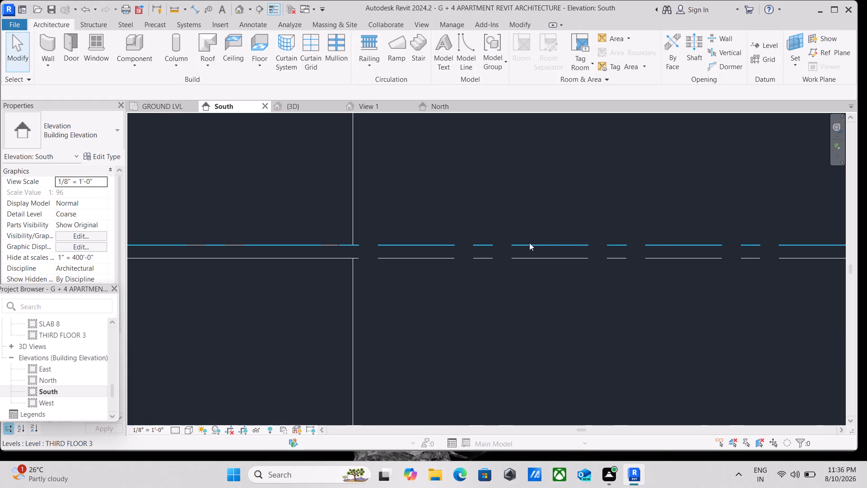
pyautogui.rightClick(529, 243)
pyautogui.click(564, 310)
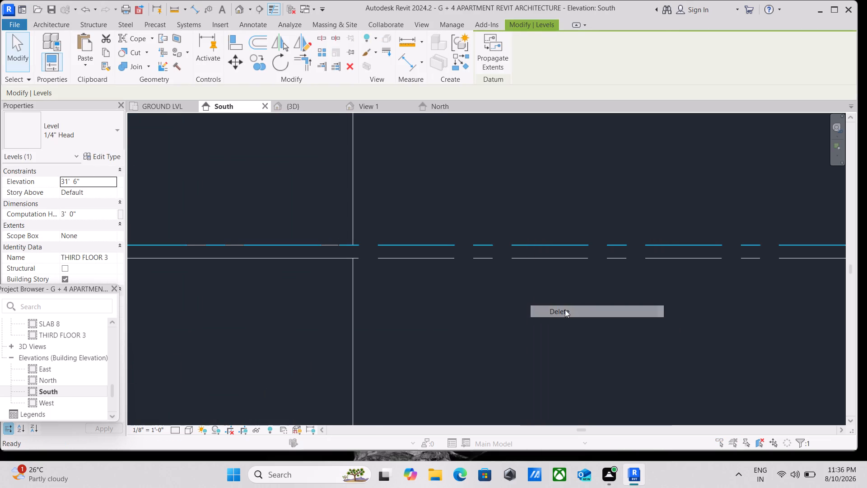
pyautogui.scroll(-3, 565, 310)
pyautogui.click(448, 269)
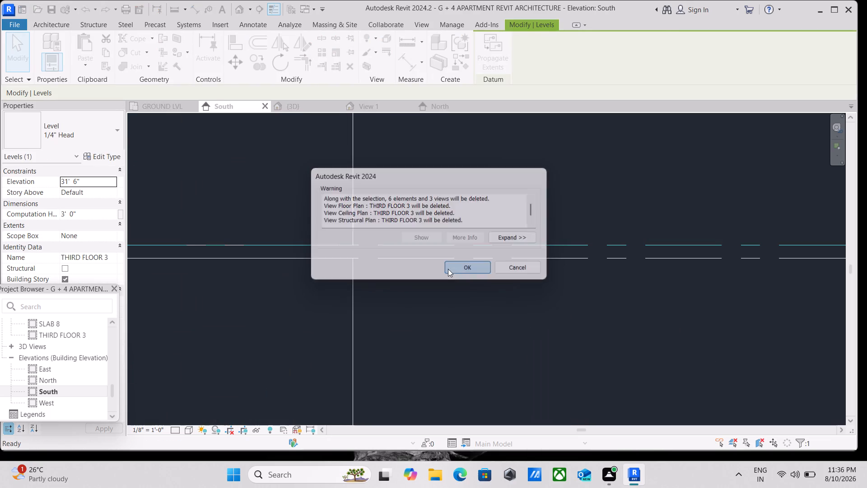
# Delete the SLAB 8 level just above the new 10' offset level, including its associated views.
pyautogui.scroll(-8, 448, 269)
pyautogui.scroll(2, 439, 259)
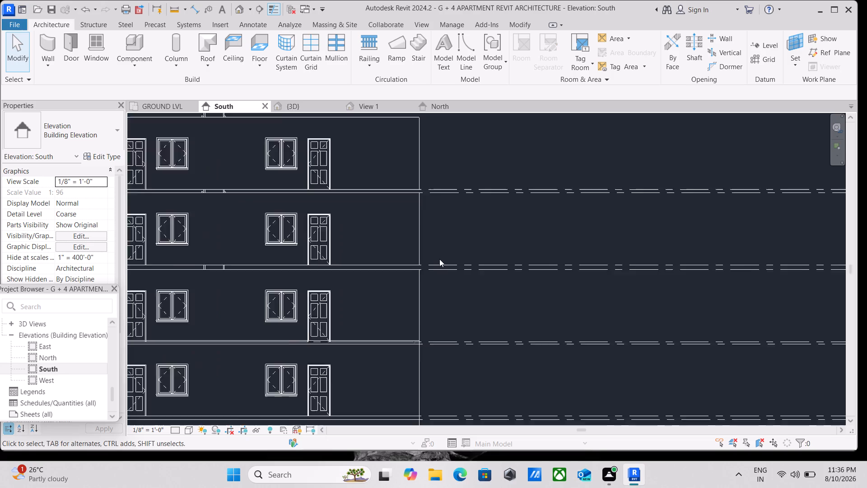
pyautogui.scroll(7, 439, 259)
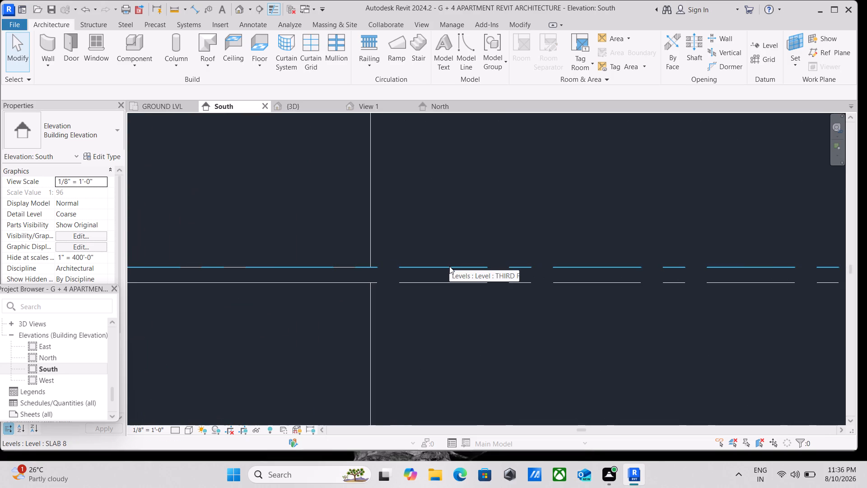
pyautogui.rightClick(449, 266)
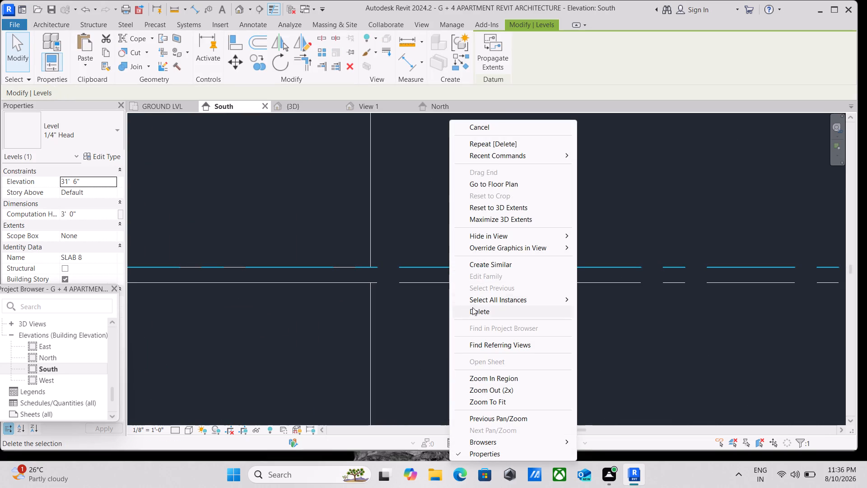
pyautogui.click(475, 312)
pyautogui.click(452, 270)
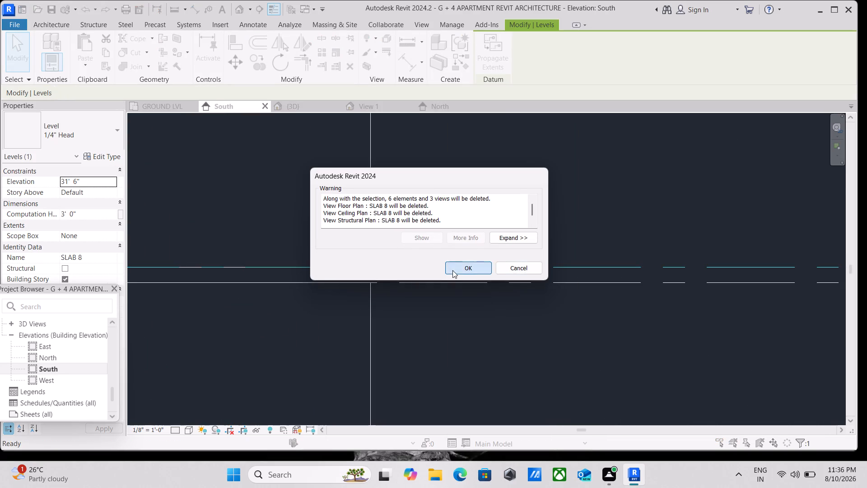
# Delete the SLAB 6 level between SLAB 2 and SLAB 4, including its hosted elements and views.
pyautogui.scroll(-15, 452, 270)
pyautogui.scroll(-3, 599, 299)
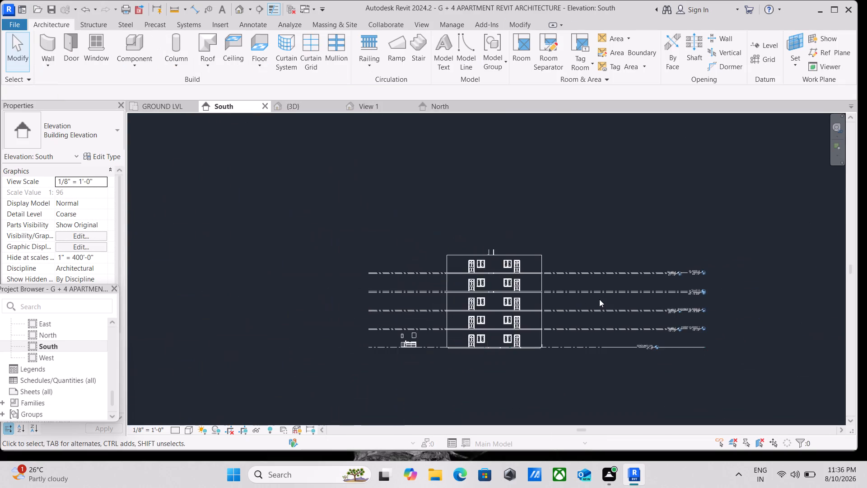
pyautogui.scroll(4, 599, 299)
pyautogui.scroll(4, 662, 281)
pyautogui.scroll(4, 728, 288)
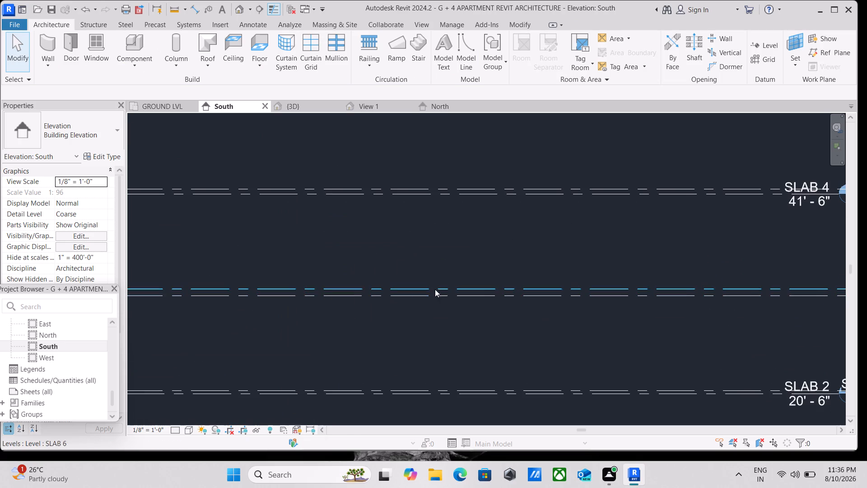
pyautogui.click(463, 286)
pyautogui.rightClick(463, 286)
pyautogui.click(502, 310)
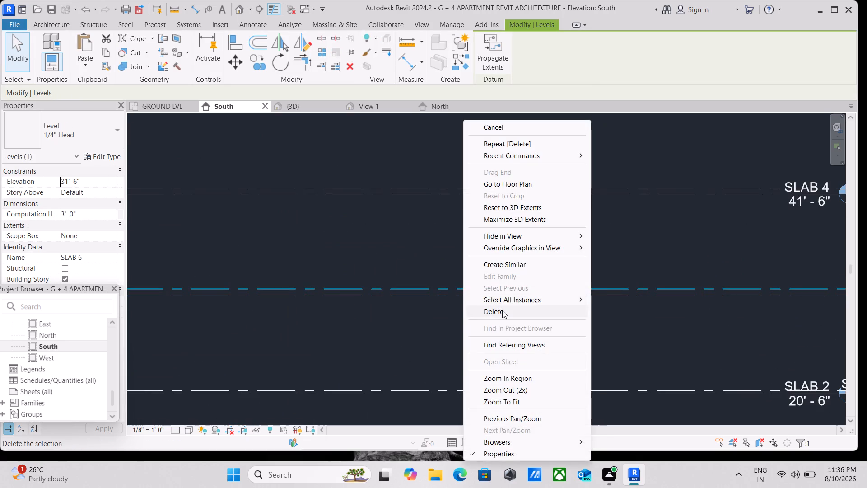
pyautogui.scroll(-3, 391, 262)
pyautogui.click(478, 267)
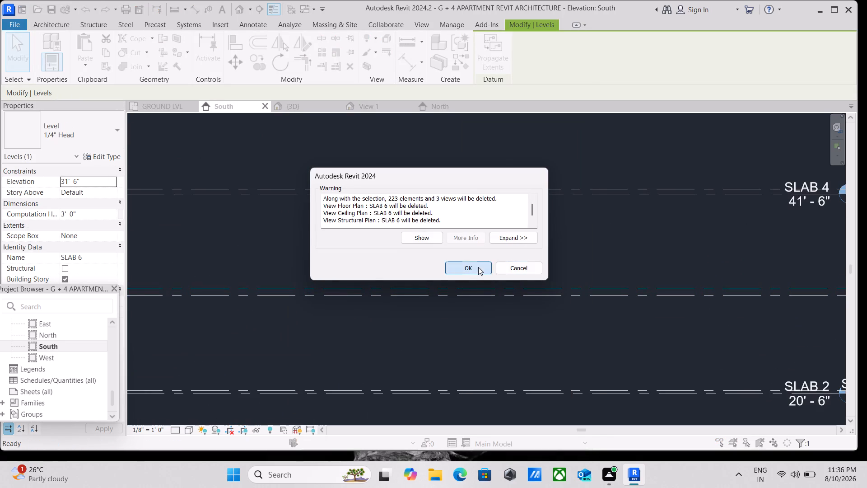
# Examine the remaining storeys and level heads in the South elevation, especially around FLOOR 5.
pyautogui.scroll(-8, 475, 267)
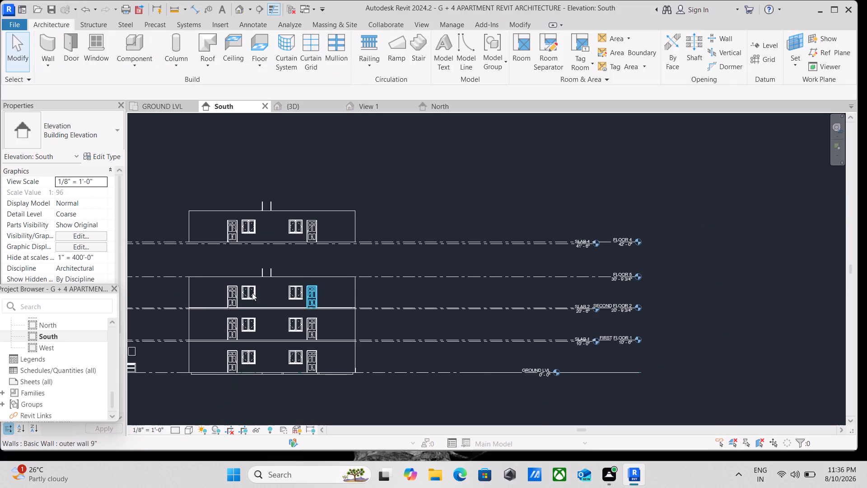
pyautogui.scroll(6, 233, 292)
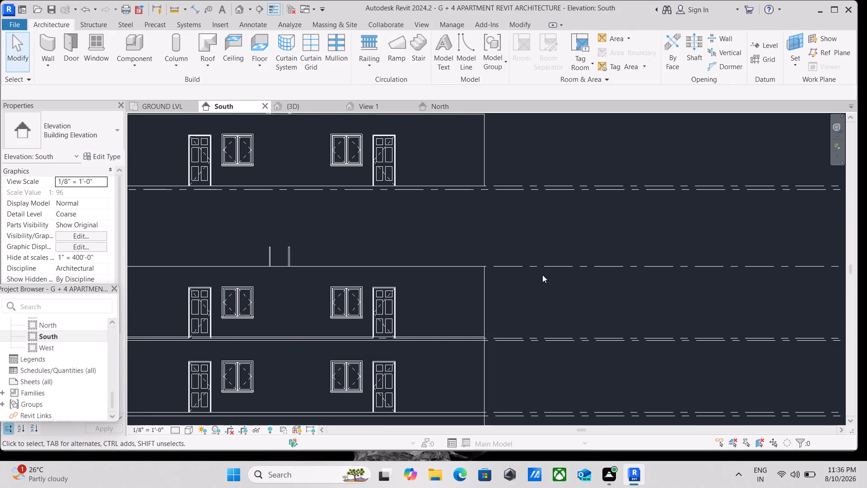
pyautogui.moveTo(542, 275); pyautogui.dragTo(534, 288, button='middle')
pyautogui.scroll(1, 534, 288)
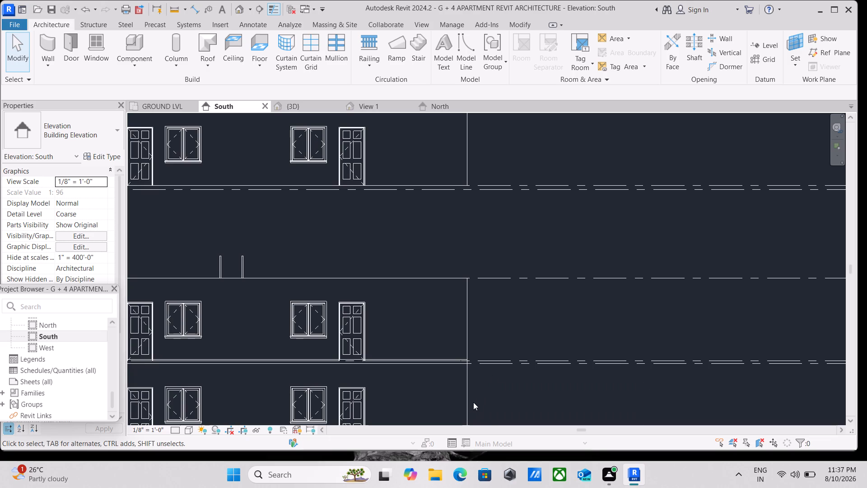
pyautogui.scroll(-1, 457, 343)
pyautogui.scroll(-2, 601, 291)
pyautogui.moveTo(592, 246); pyautogui.dragTo(454, 230, button='middle')
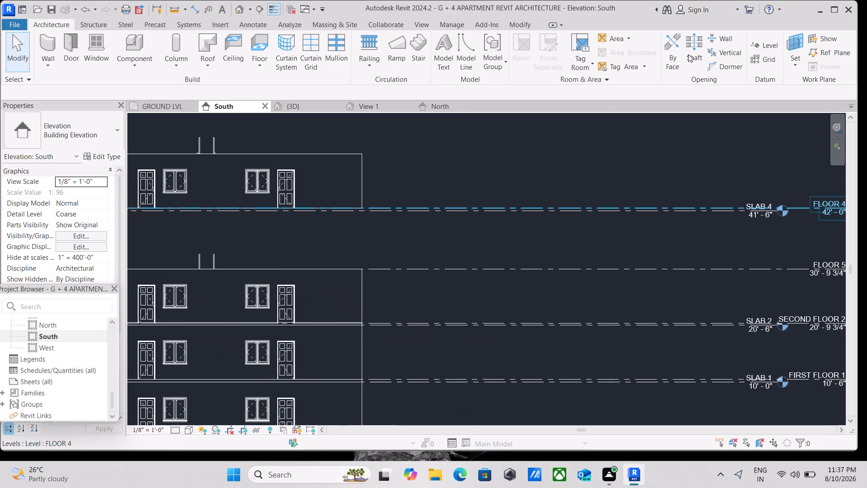
# Add a level offset 6" above the FLOOR 5 level by picking its line in the South elevation.
pyautogui.click(770, 47)
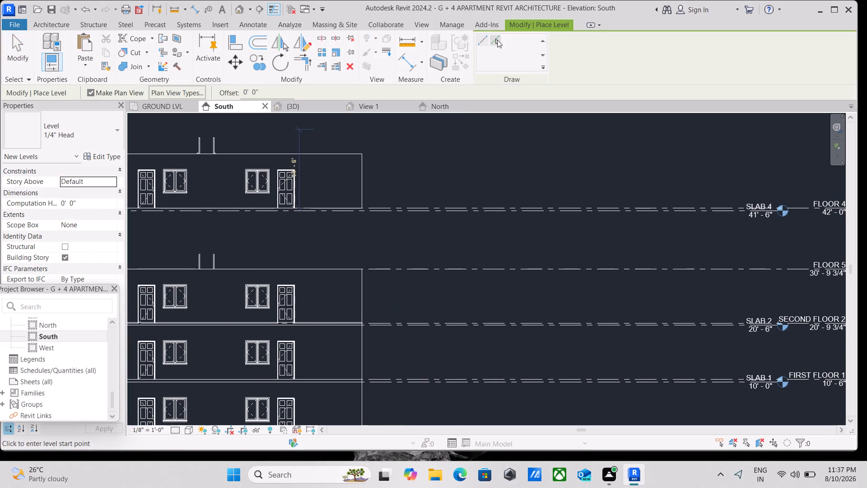
pyautogui.click(497, 40)
pyautogui.scroll(-2, 392, 283)
pyautogui.moveTo(423, 250); pyautogui.dragTo(513, 232, button='middle')
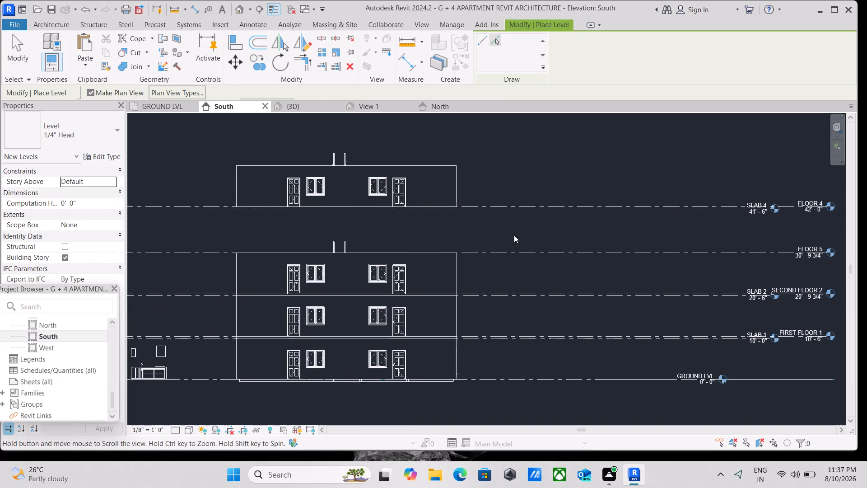
pyautogui.scroll(6, 486, 255)
pyautogui.moveTo(469, 229); pyautogui.dragTo(498, 232, button='middle')
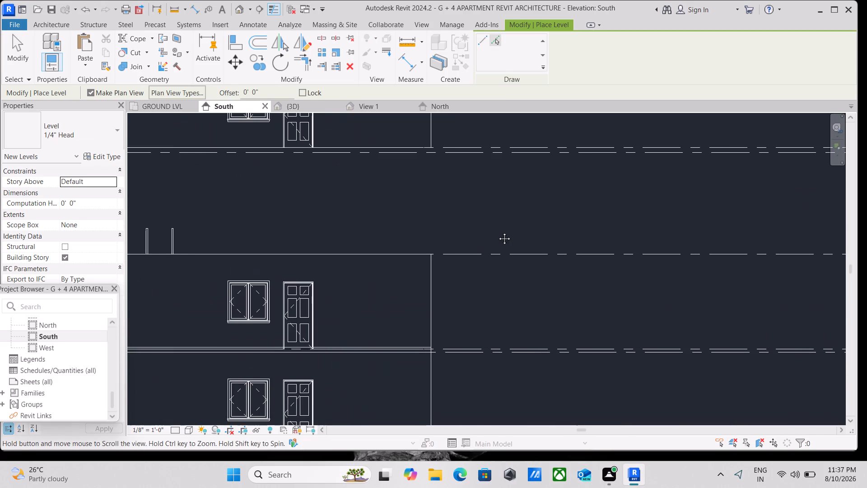
pyautogui.moveTo(498, 232); pyautogui.dragTo(573, 247, button='middle')
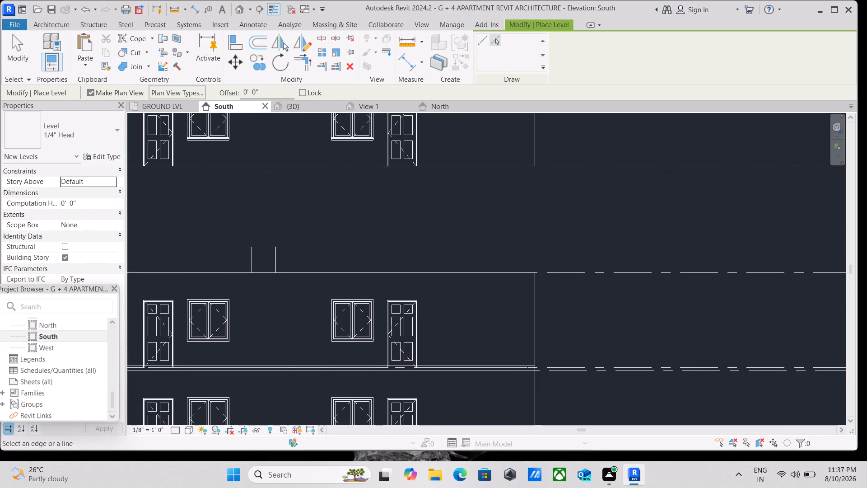
pyautogui.moveTo(266, 88); pyautogui.dragTo(218, 97)
pyautogui.press('6')
pyautogui.hotkey('shift', '"')
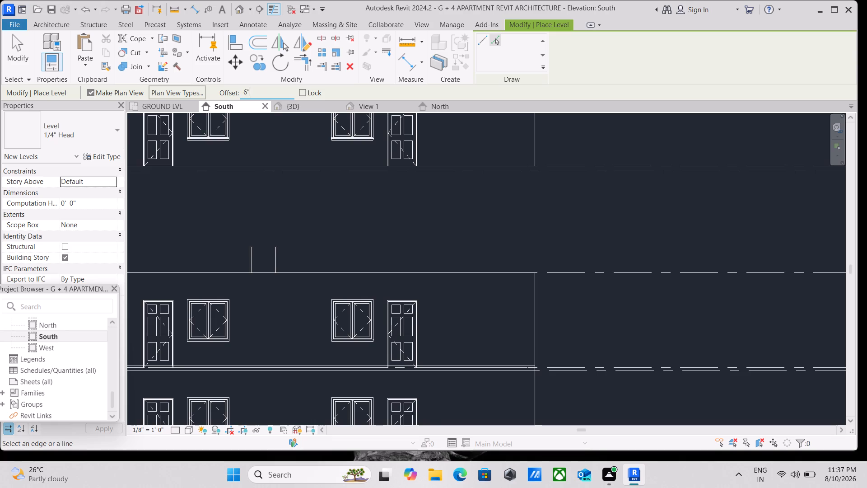
pyautogui.press('Return')
pyautogui.click(569, 270)
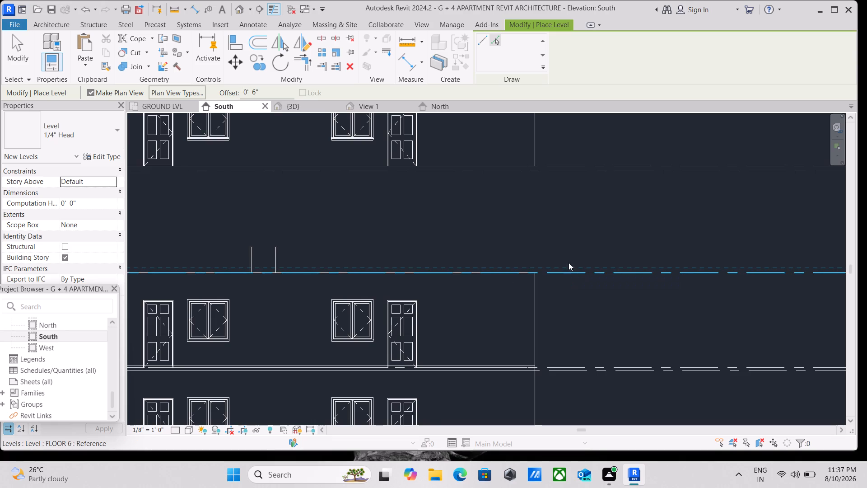
pyautogui.scroll(-4, 572, 231)
pyautogui.moveTo(573, 229); pyautogui.dragTo(414, 196, button='middle')
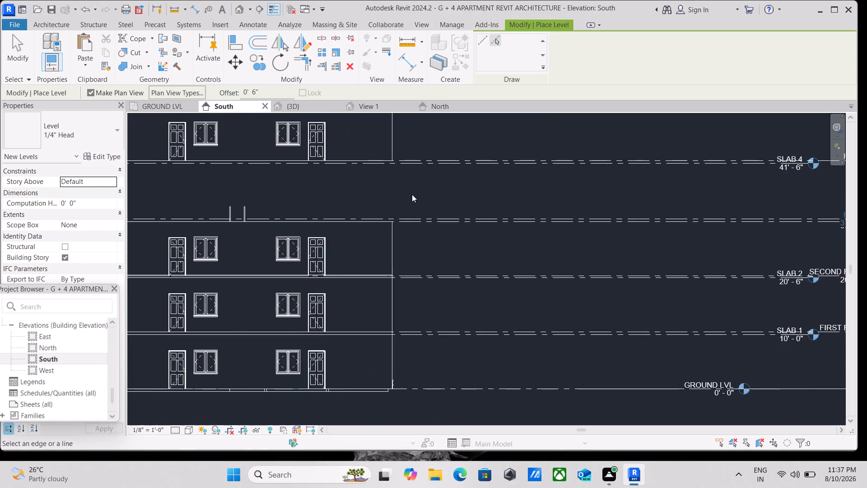
pyautogui.scroll(-1, 537, 197)
pyautogui.press('Escape')
pyautogui.scroll(2, 439, 185)
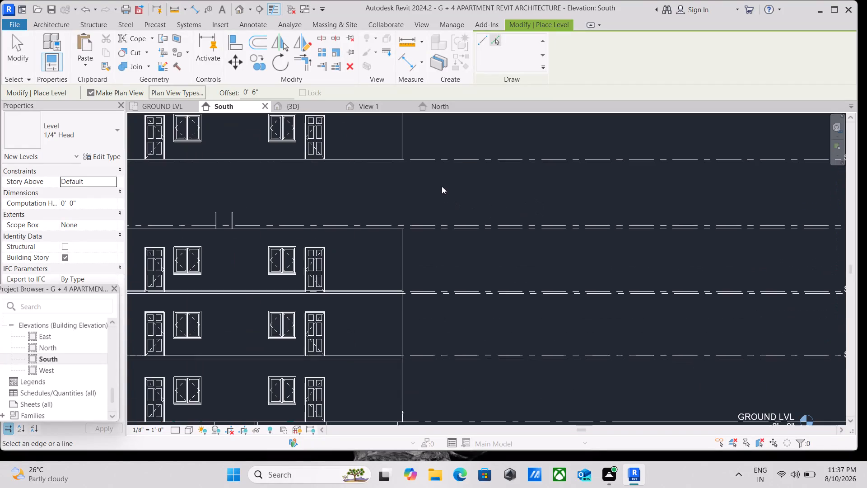
pyautogui.press('Escape')
# Copy the ROOFING 6" slab at SLAB 1 and paste it aligned to the FLOOR 5 level.
pyautogui.scroll(4, 396, 314)
pyautogui.scroll(-1, 473, 334)
pyautogui.moveTo(473, 332); pyautogui.dragTo(479, 257, button='middle')
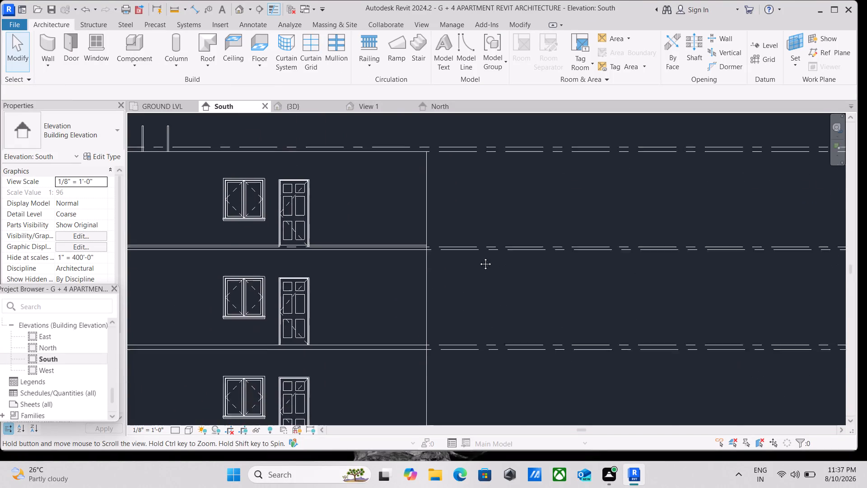
pyautogui.moveTo(479, 257); pyautogui.dragTo(518, 148, button='middle')
pyautogui.scroll(1, 479, 217)
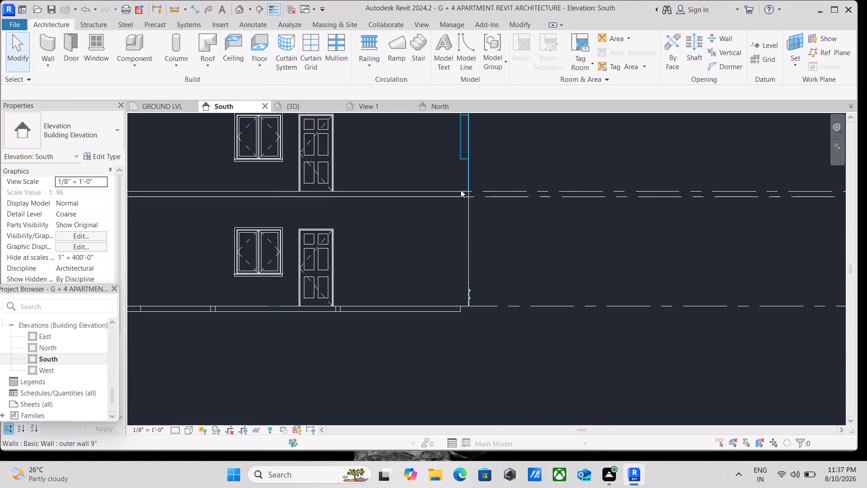
pyautogui.scroll(2, 461, 190)
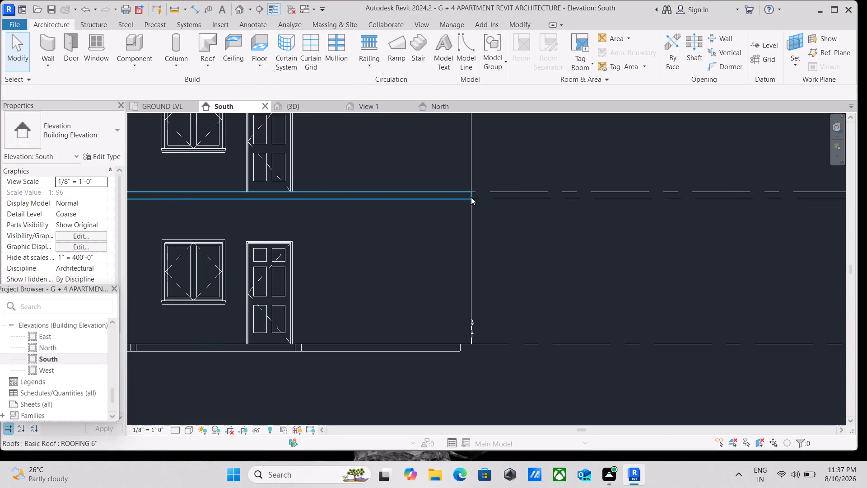
pyautogui.click(471, 196)
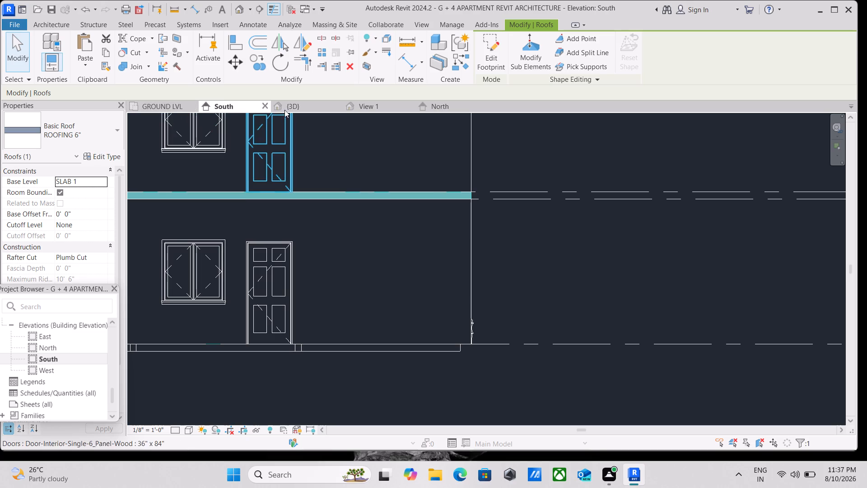
pyautogui.scroll(-2, 493, 174)
pyautogui.moveTo(496, 172); pyautogui.dragTo(489, 250, button='middle')
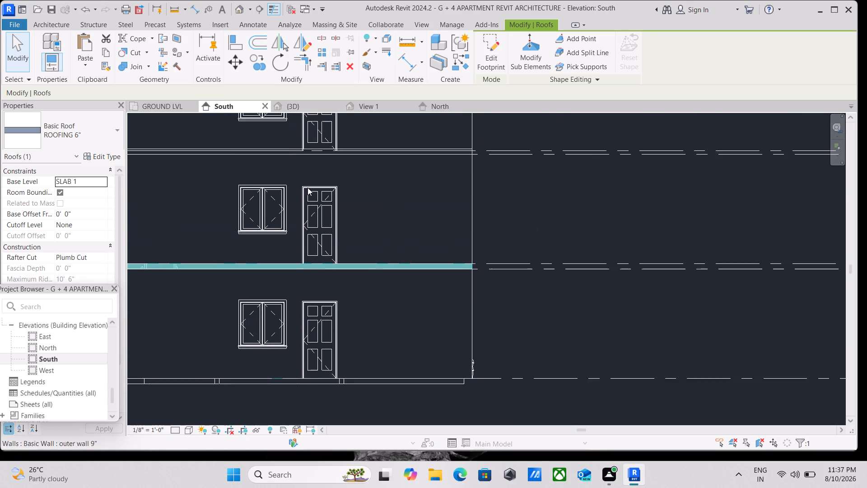
pyautogui.click(108, 56)
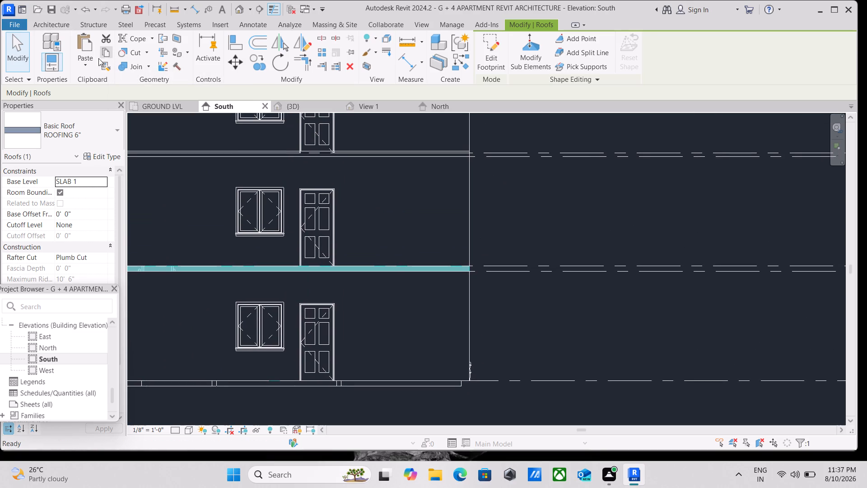
pyautogui.click(86, 61)
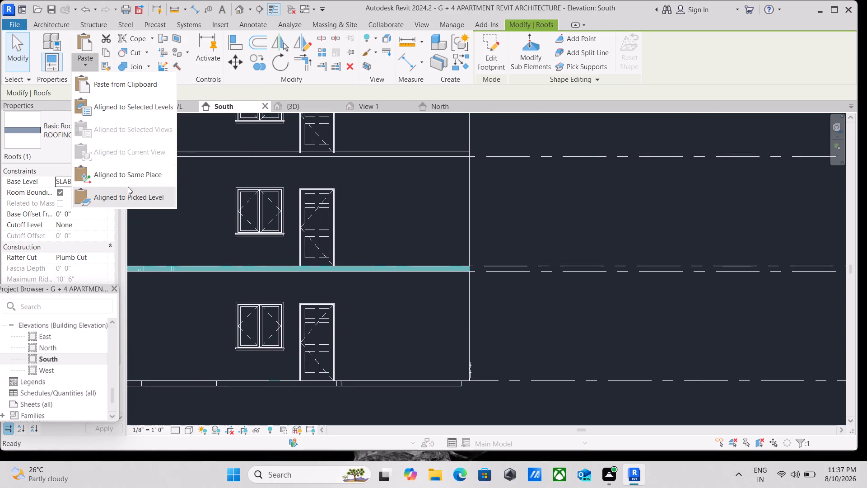
pyautogui.click(129, 196)
pyautogui.moveTo(525, 218); pyautogui.dragTo(526, 383, button='middle')
pyautogui.scroll(4, 459, 196)
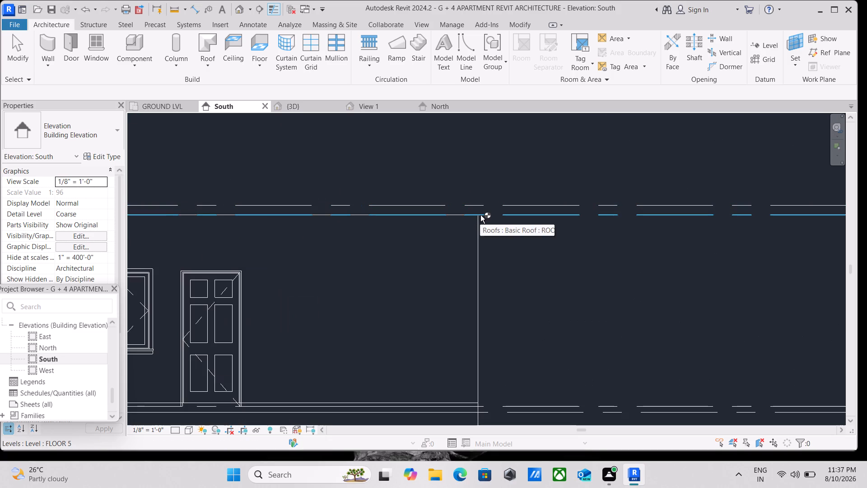
pyautogui.click(484, 213)
pyautogui.scroll(-4, 485, 219)
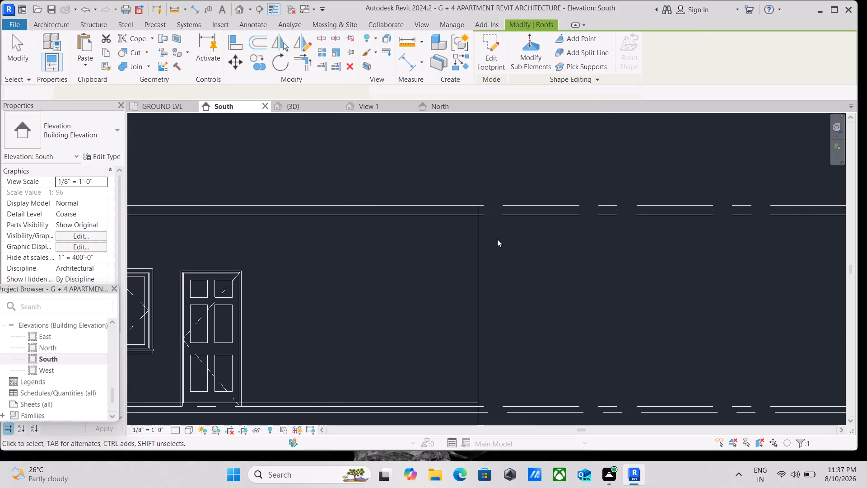
pyautogui.scroll(-4, 499, 240)
pyautogui.press('Escape')
# Copy the whole storey above SECOND FLOOR 2 and paste it aligned to the level 6" above FLOOR 5.
pyautogui.scroll(-2, 512, 260)
pyautogui.middleClick(512, 260)
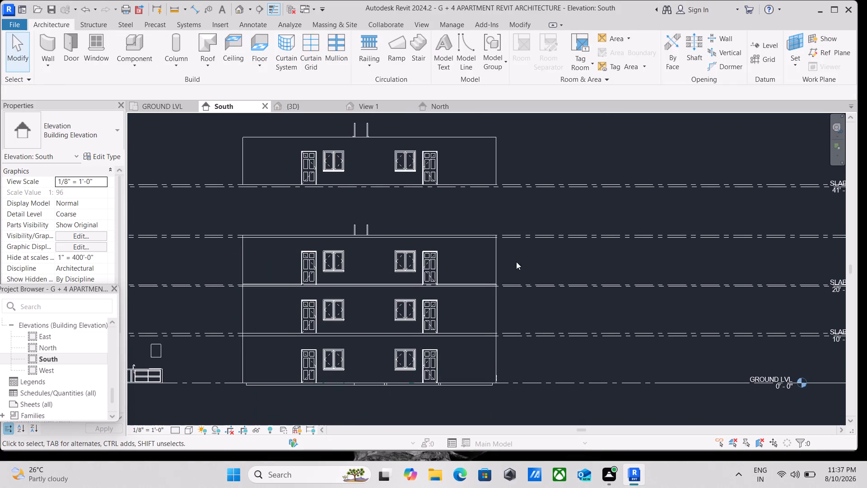
pyautogui.moveTo(561, 264); pyautogui.dragTo(250, 248)
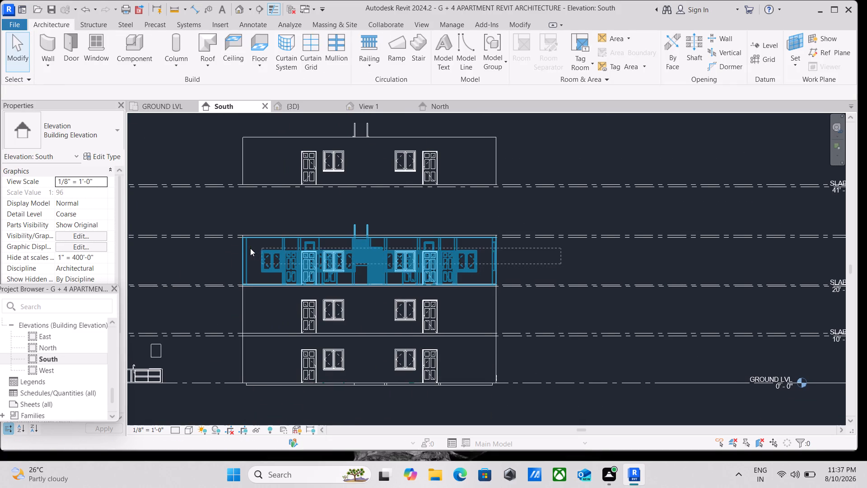
pyautogui.moveTo(250, 248); pyautogui.dragTo(209, 247)
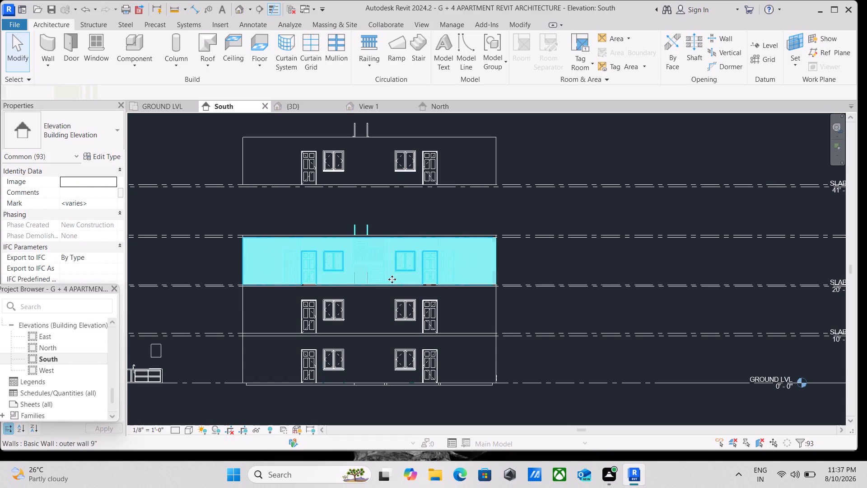
pyautogui.scroll(3, 530, 254)
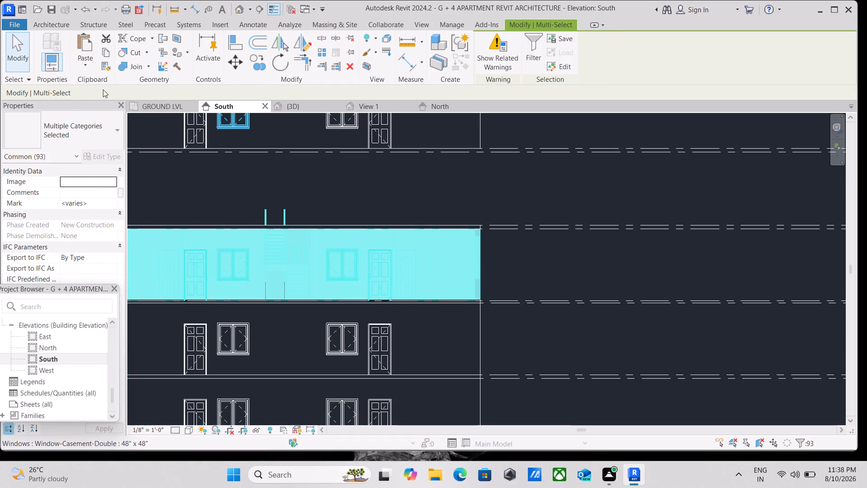
pyautogui.click(108, 57)
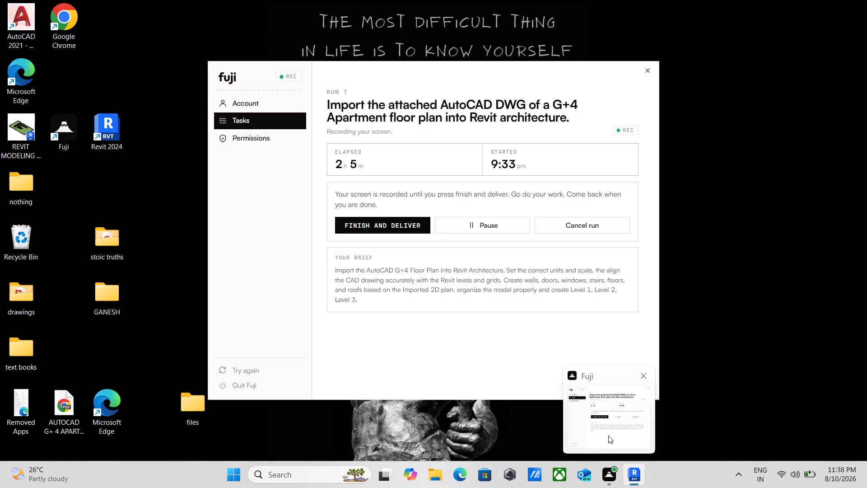
pyautogui.scroll(-2, 515, 267)
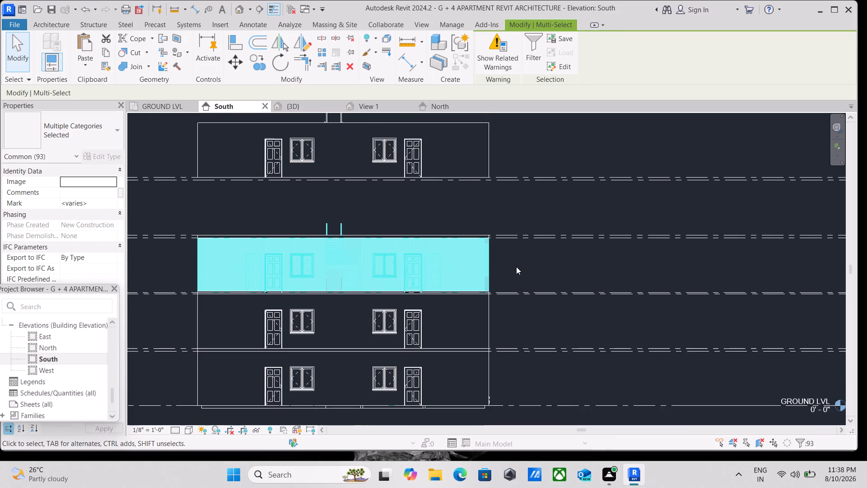
pyautogui.moveTo(516, 267); pyautogui.dragTo(578, 254, button='middle')
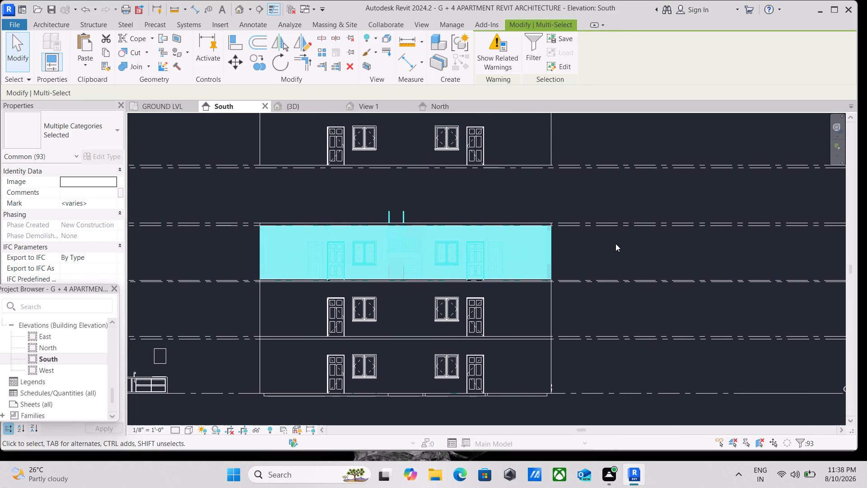
pyautogui.scroll(2, 604, 248)
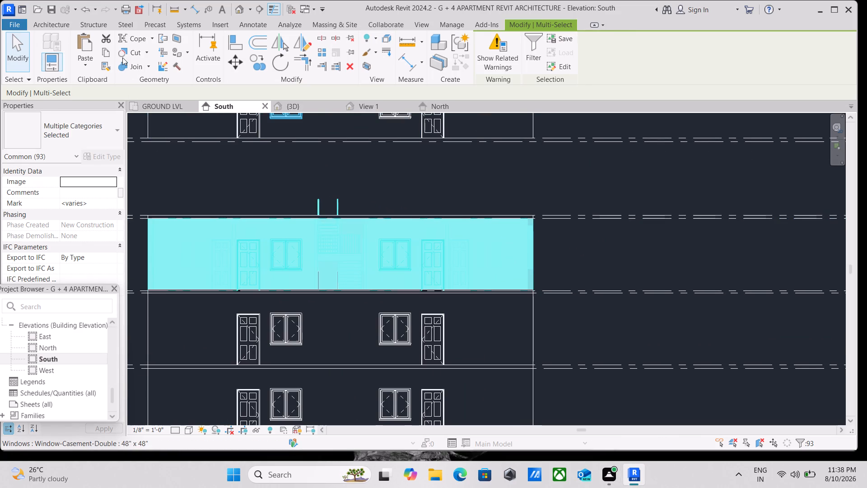
pyautogui.click(104, 50)
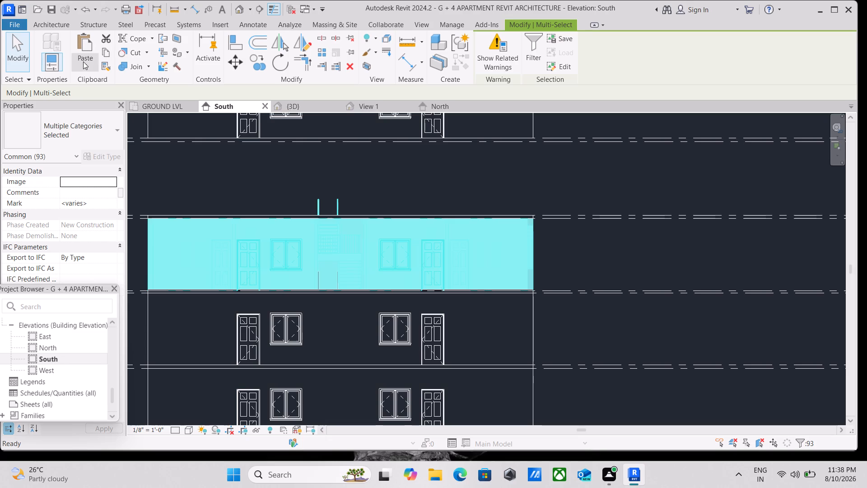
pyautogui.click(84, 61)
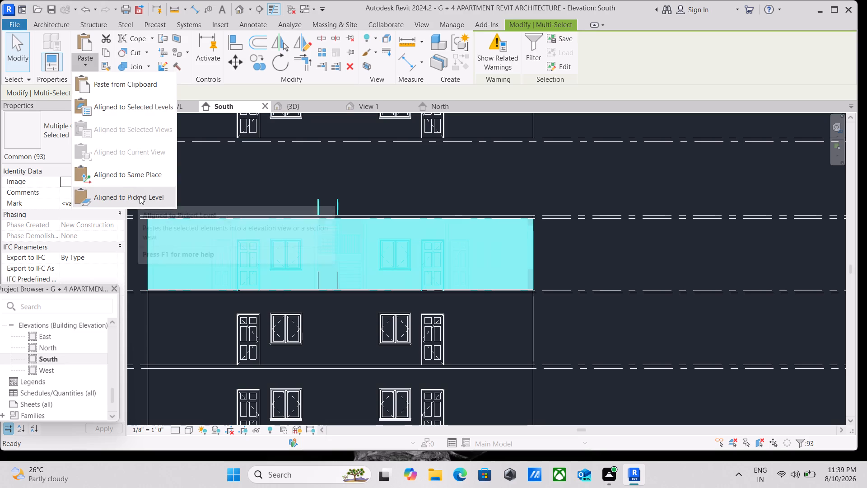
pyautogui.click(141, 195)
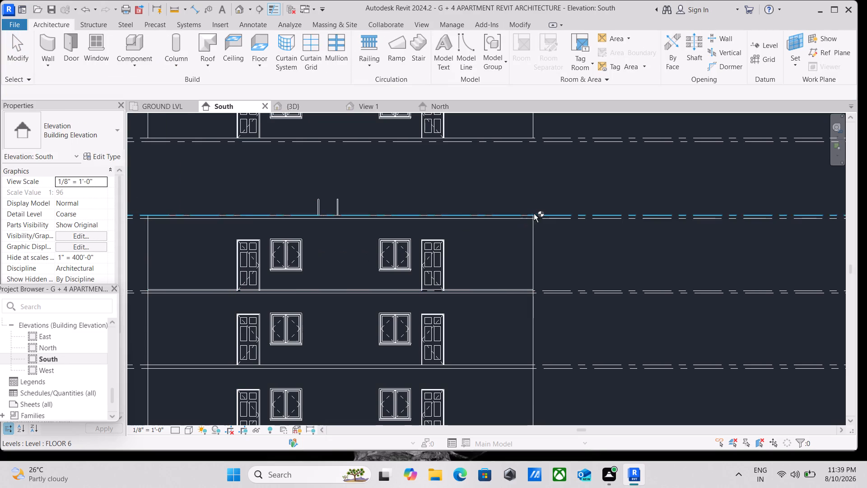
pyautogui.scroll(3, 538, 213)
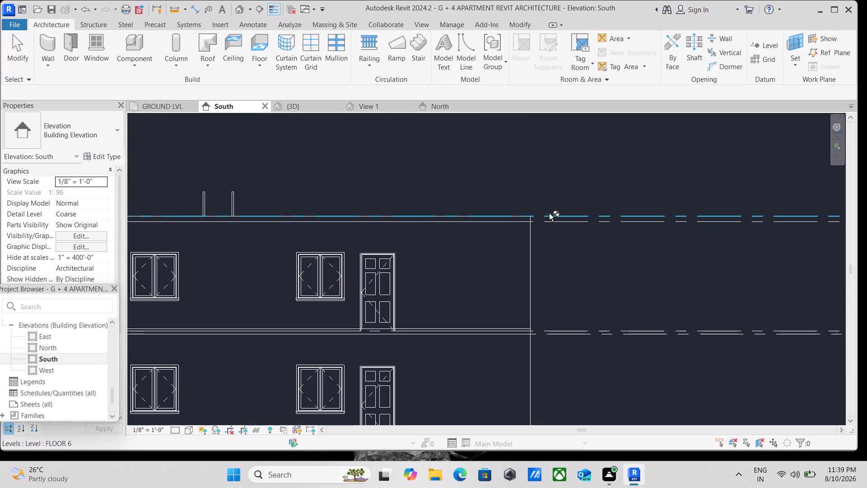
pyautogui.click(550, 213)
pyautogui.scroll(-5, 550, 213)
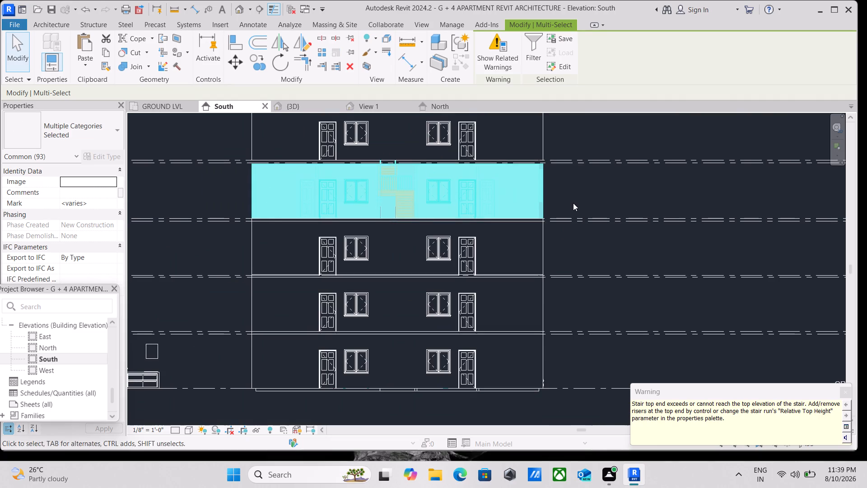
pyautogui.press('Escape')
# Examine the junction between the pasted storey's wall tops and the top storey around SLAB 4 and FLOOR 4.
pyautogui.scroll(-1, 573, 191)
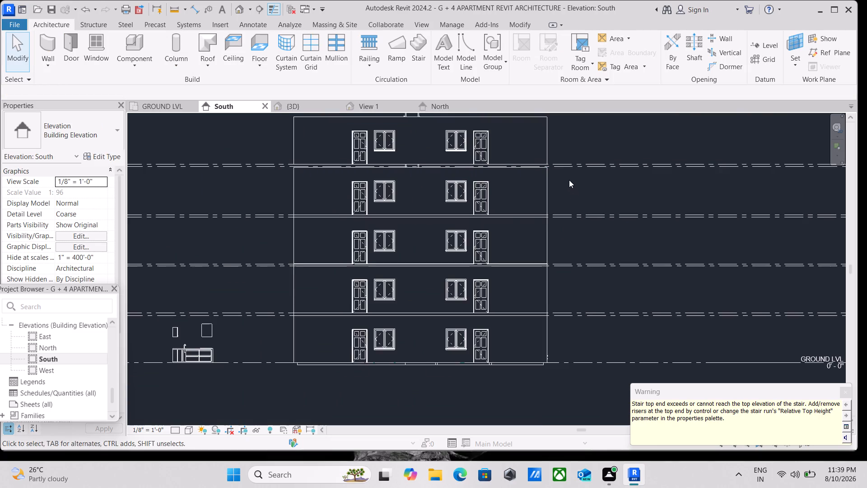
pyautogui.scroll(4, 566, 170)
pyautogui.moveTo(565, 168); pyautogui.dragTo(576, 218, button='middle')
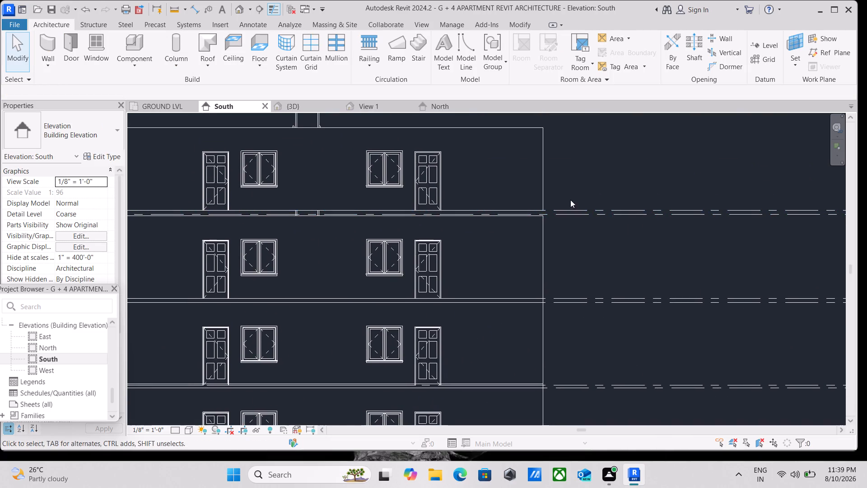
pyautogui.scroll(3, 560, 191)
pyautogui.press('Escape')
pyautogui.scroll(2, 543, 185)
pyautogui.scroll(-1, 543, 180)
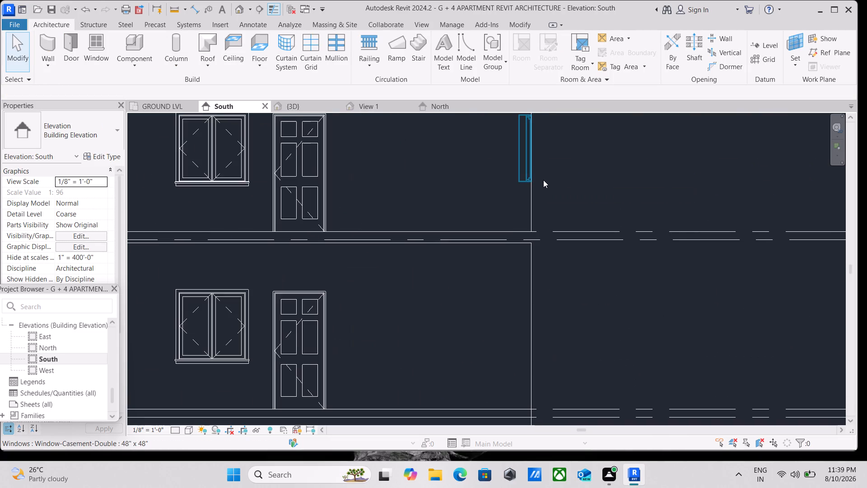
# Delete the whole top storey above FLOOR 4 in the South elevation, including its remaining walls at the building's west end.
pyautogui.press('Escape')
pyautogui.scroll(-2, 543, 180)
pyautogui.moveTo(568, 248); pyautogui.dragTo(663, 216, button='middle')
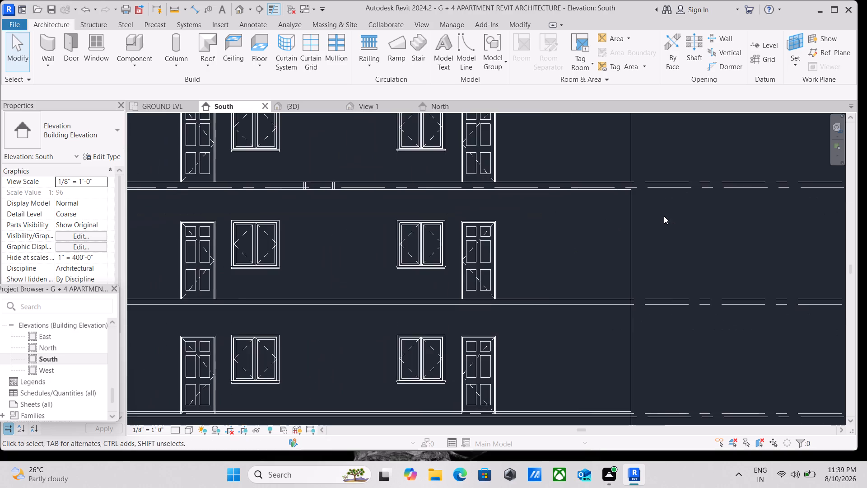
pyautogui.scroll(-1, 666, 215)
pyautogui.moveTo(666, 215); pyautogui.dragTo(664, 245, button='middle')
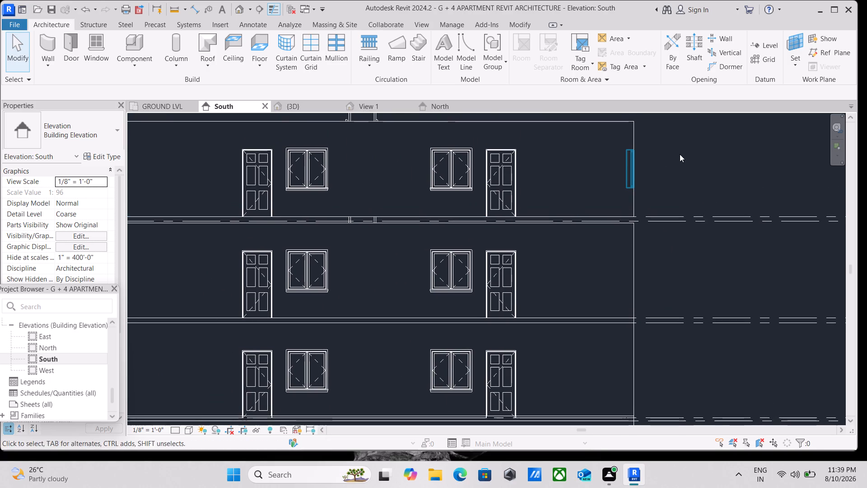
pyautogui.moveTo(680, 154); pyautogui.dragTo(260, 172)
pyautogui.scroll(-3, 284, 171)
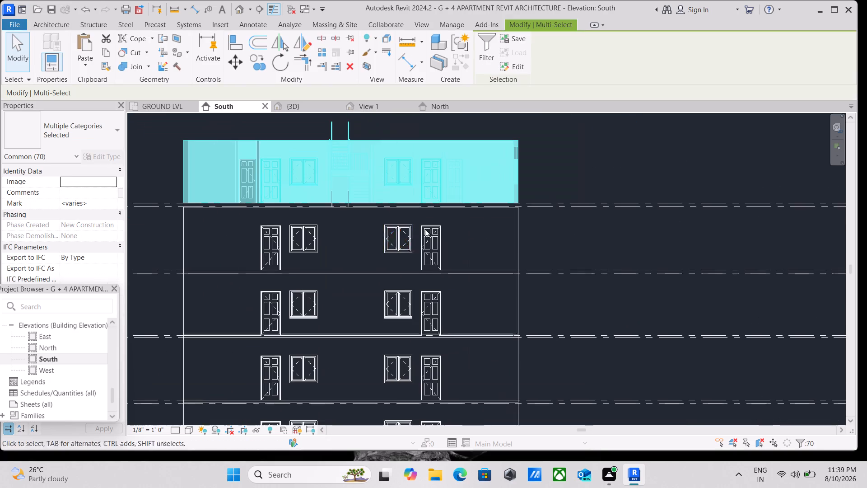
pyautogui.rightClick(611, 163)
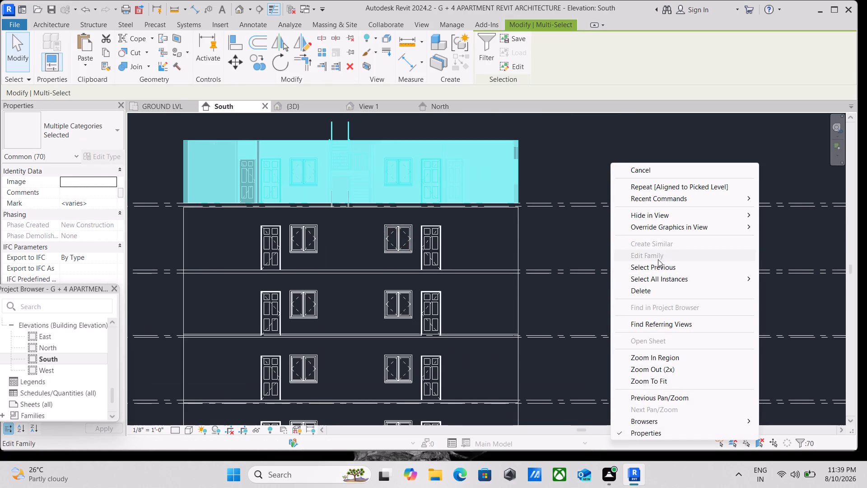
pyautogui.click(650, 289)
pyautogui.moveTo(435, 169); pyautogui.dragTo(611, 198, button='middle')
pyautogui.moveTo(485, 169); pyautogui.dragTo(309, 214)
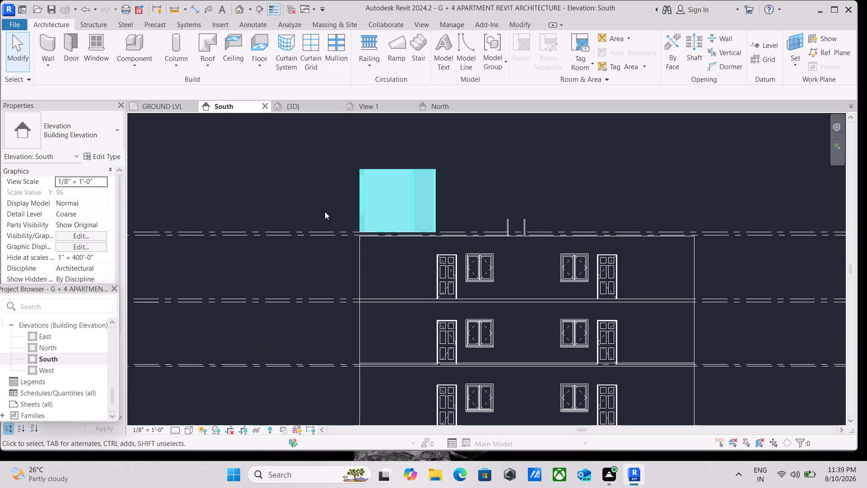
pyautogui.rightClick(418, 164)
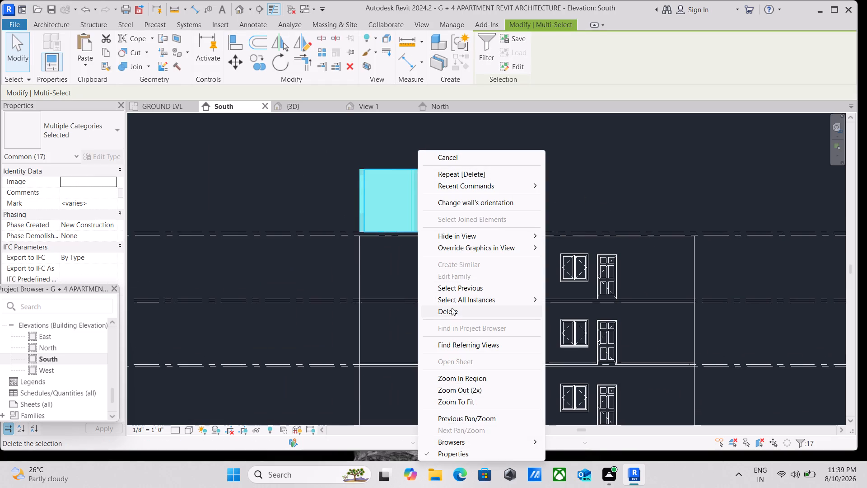
pyautogui.click(451, 311)
# Delete the SLAB 4 and FLOOR 4 levels together with their associated views.
pyautogui.scroll(3, 341, 230)
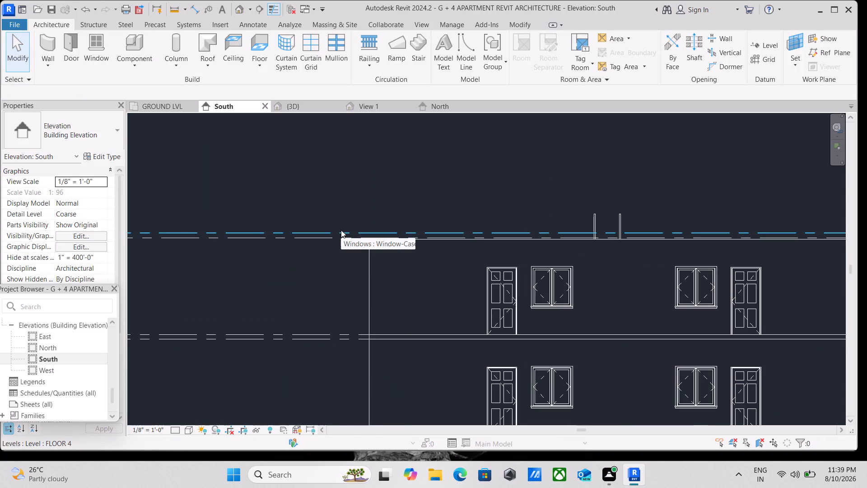
pyautogui.moveTo(322, 207); pyautogui.dragTo(295, 237)
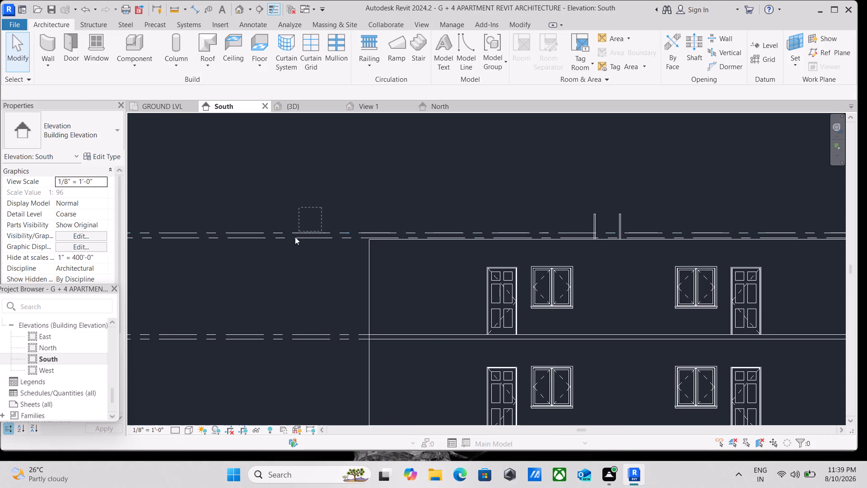
pyautogui.moveTo(295, 237); pyautogui.dragTo(285, 249)
pyautogui.rightClick(304, 183)
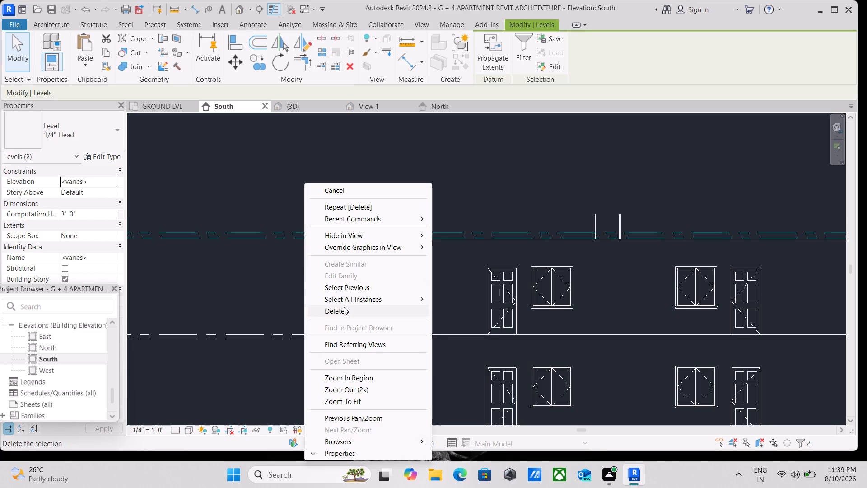
pyautogui.click(343, 310)
pyautogui.scroll(-1, 336, 268)
pyautogui.click(487, 271)
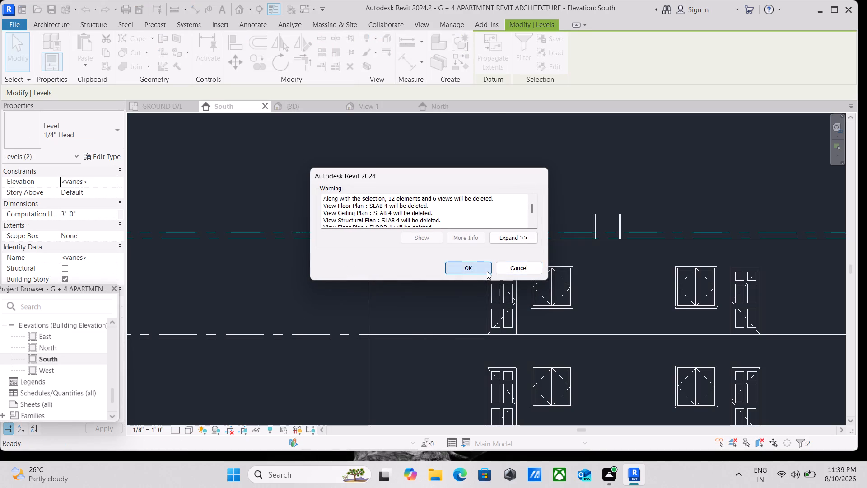
# Add a level offset 10' above the FLOOR 6 level by picking its line.
pyautogui.scroll(-5, 352, 249)
pyautogui.moveTo(343, 252); pyautogui.dragTo(337, 239, button='middle')
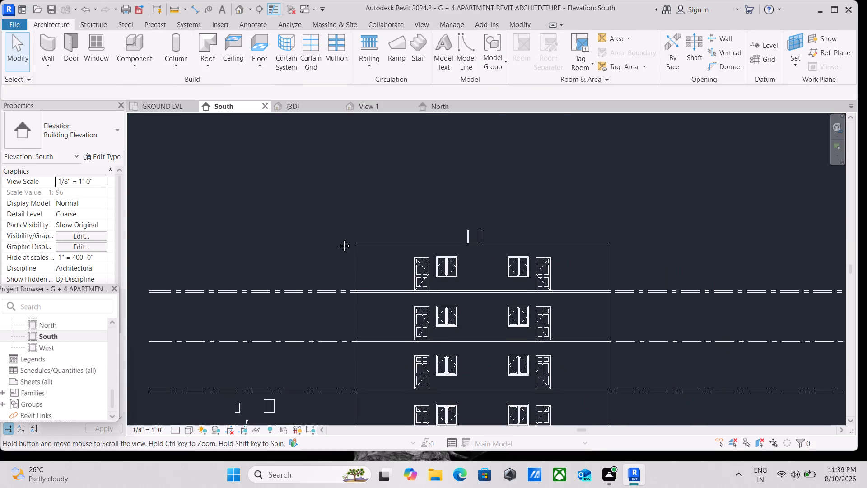
pyautogui.moveTo(337, 239); pyautogui.dragTo(330, 188, button='middle')
pyautogui.scroll(-1, 337, 201)
pyautogui.scroll(-1, 579, 222)
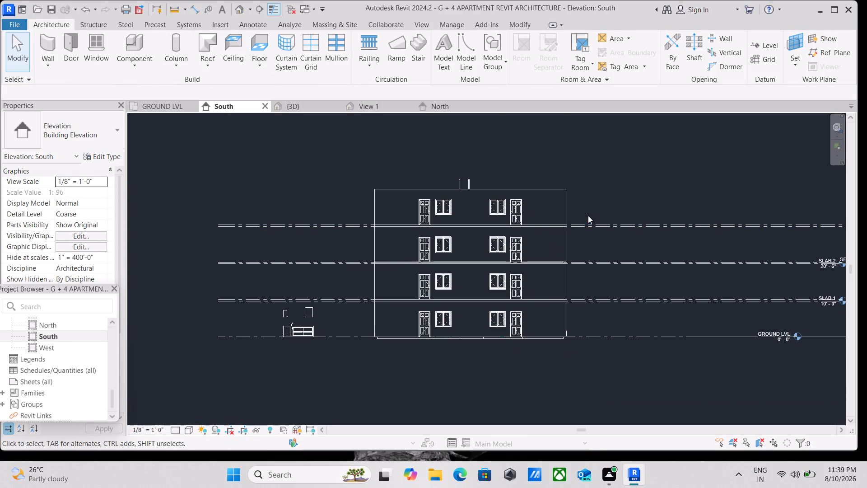
pyautogui.moveTo(588, 216); pyautogui.dragTo(494, 262, button='middle')
pyautogui.moveTo(534, 228); pyautogui.dragTo(539, 221, button='middle')
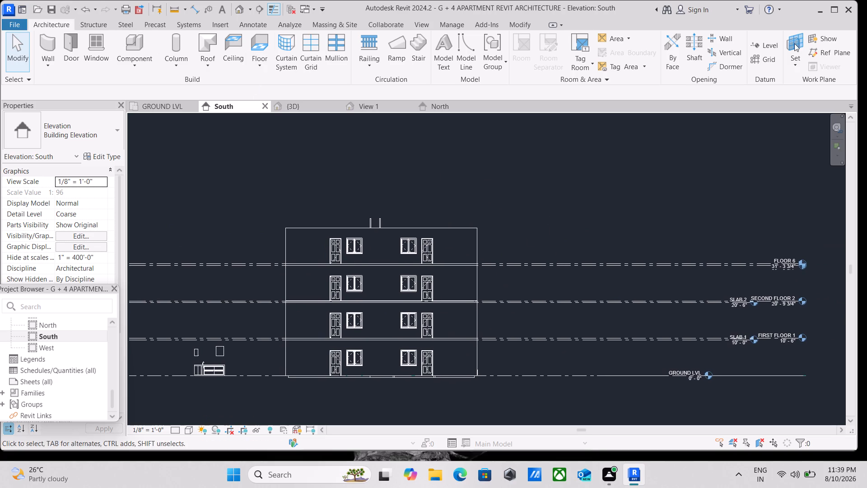
pyautogui.click(774, 46)
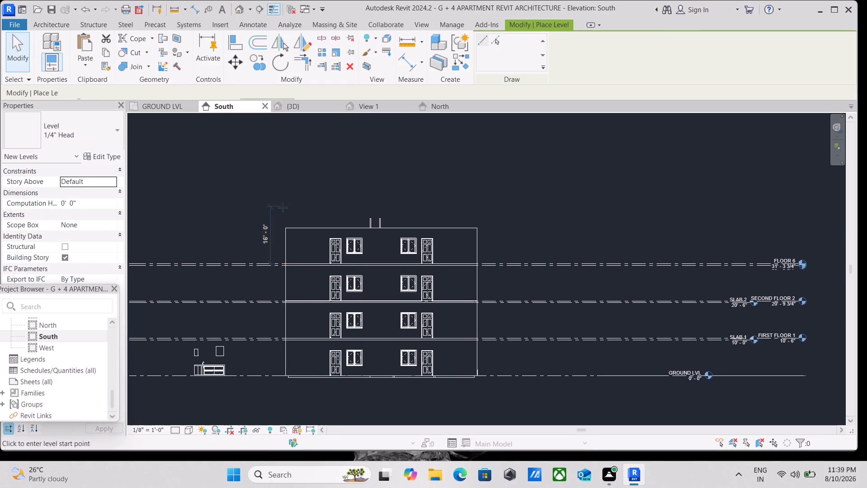
pyautogui.scroll(3, 218, 382)
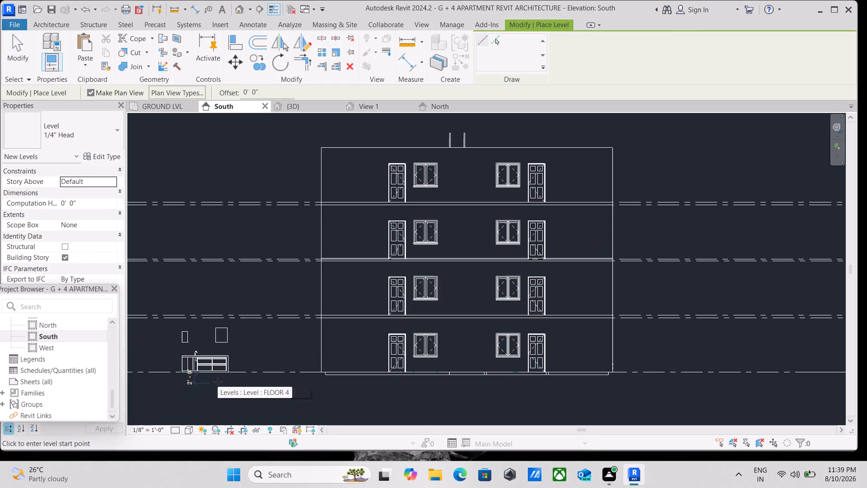
pyautogui.scroll(1, 223, 377)
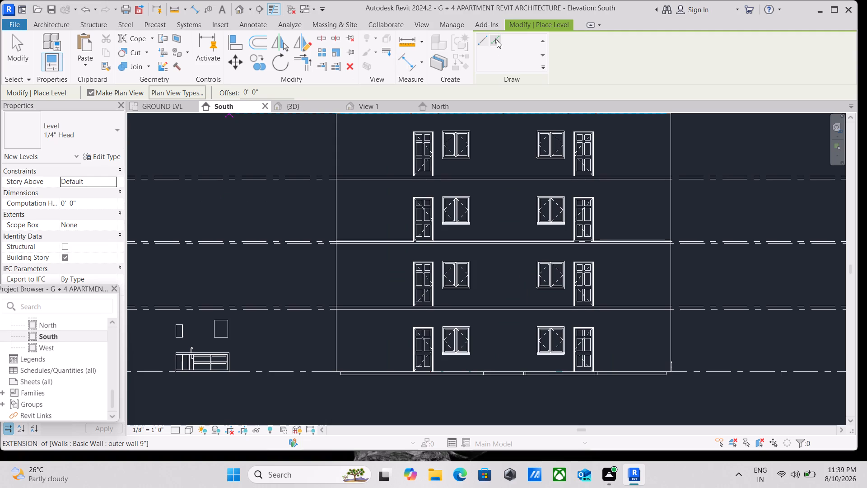
pyautogui.click(497, 40)
pyautogui.moveTo(272, 94); pyautogui.dragTo(223, 94)
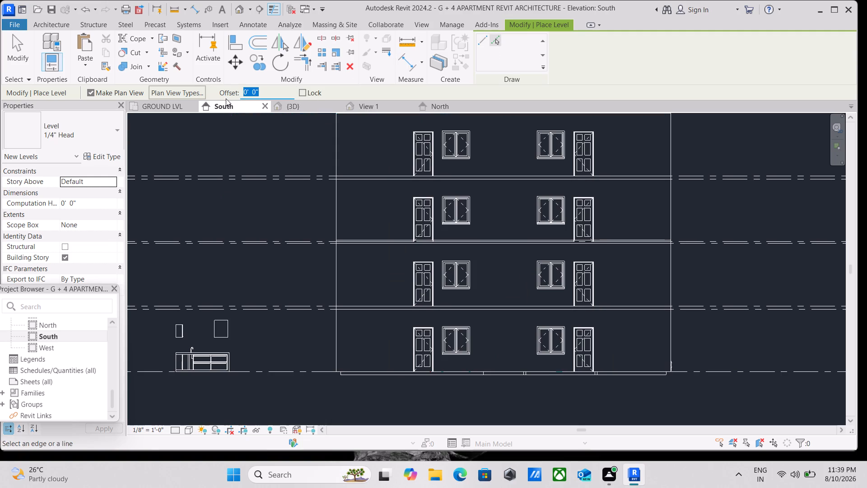
pyautogui.write("10'")
pyautogui.scroll(-1, 630, 257)
pyautogui.moveTo(698, 234); pyautogui.dragTo(621, 309, button='middle')
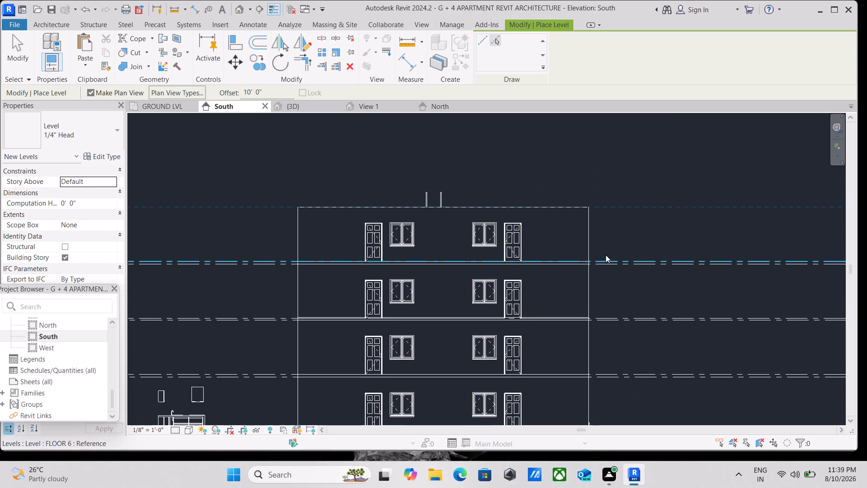
pyautogui.click(599, 258)
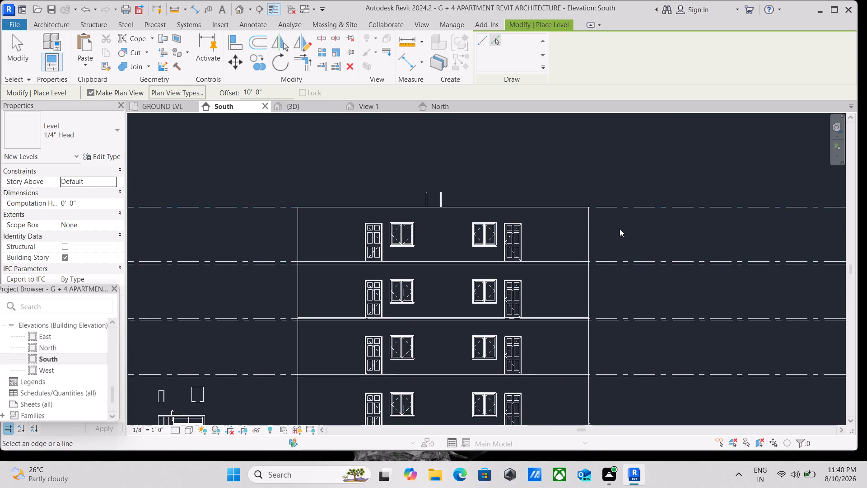
pyautogui.press('Escape')
# Add a level offset 6" above the FLOOR 7 level by picking its line at the top storey's wall tops.
pyautogui.scroll(-1, 620, 229)
pyautogui.moveTo(620, 229); pyautogui.dragTo(589, 288, button='middle')
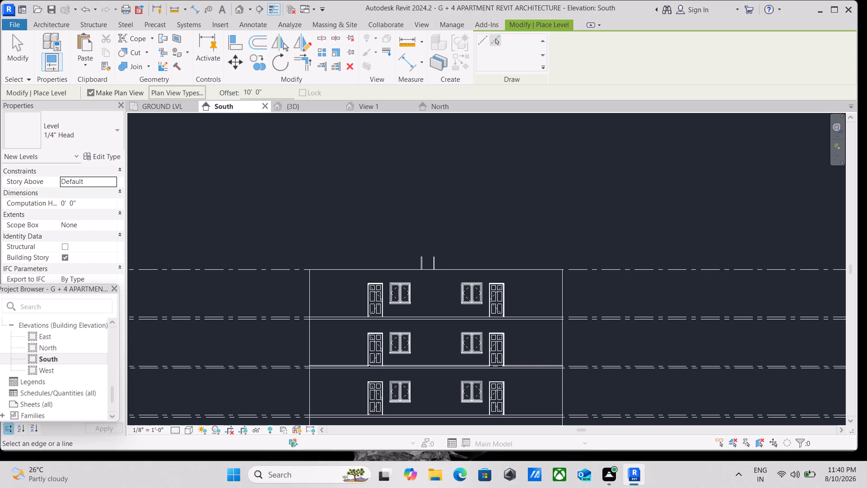
pyautogui.moveTo(272, 94); pyautogui.dragTo(207, 94)
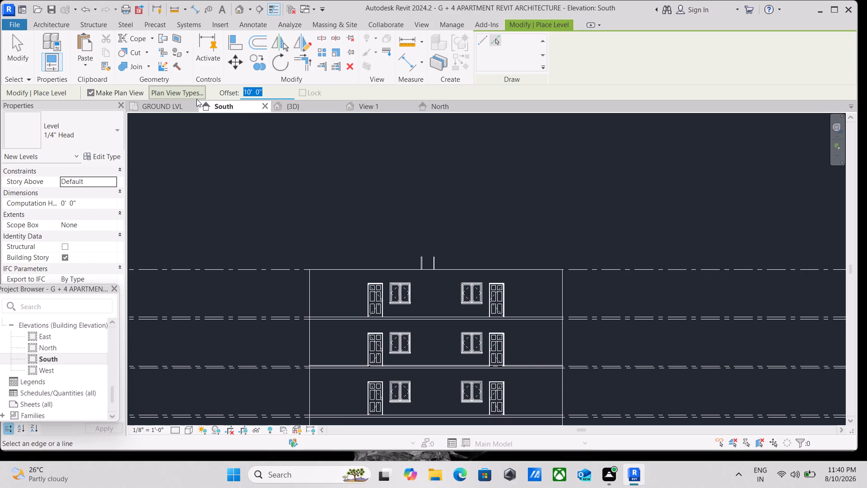
pyautogui.scroll(-2, 336, 159)
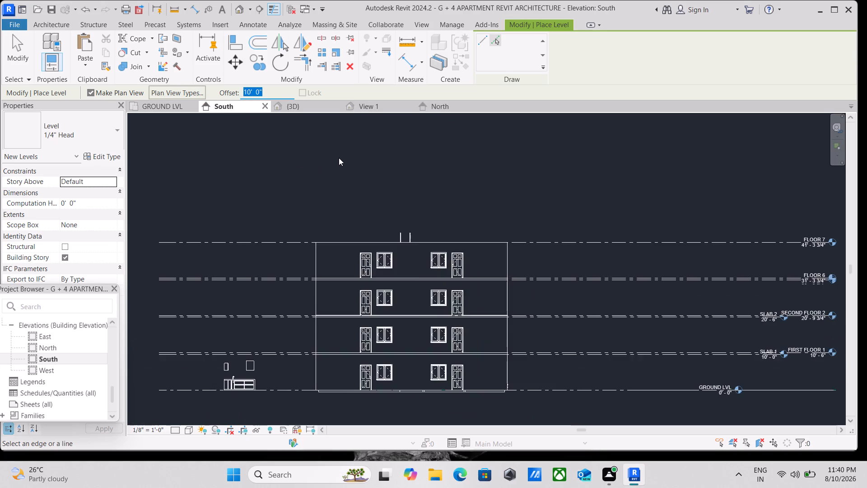
pyautogui.scroll(-1, 341, 158)
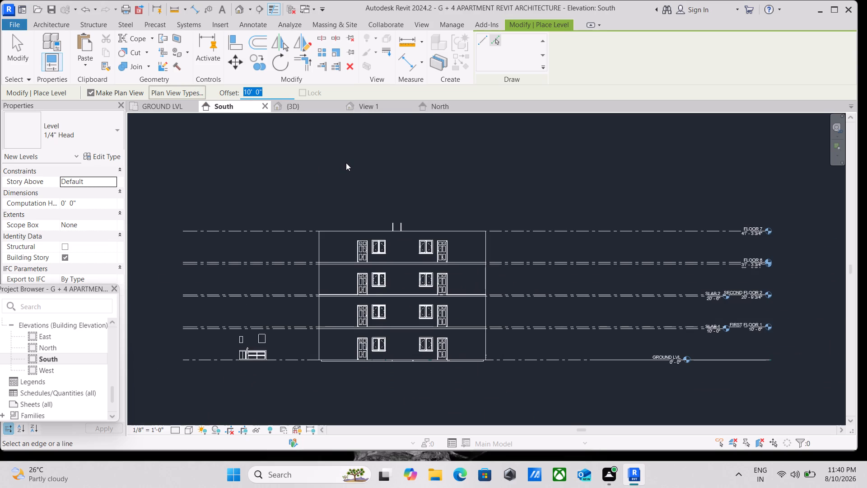
pyautogui.scroll(2, 346, 162)
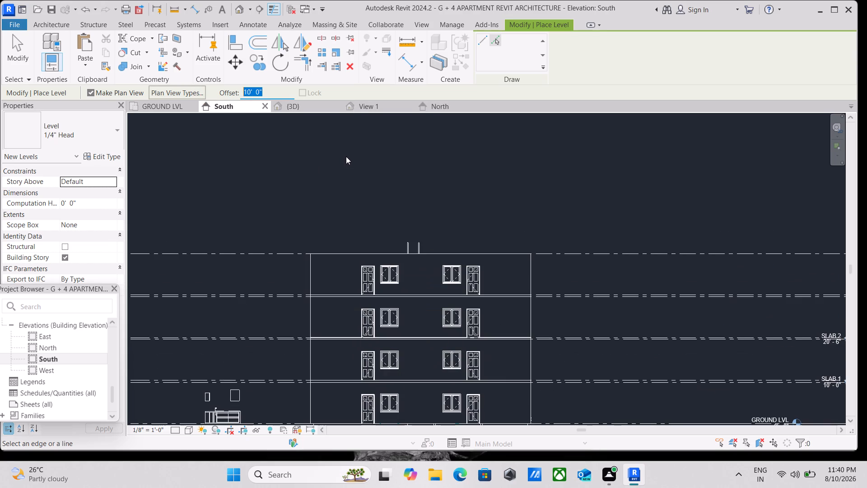
pyautogui.press('6')
pyautogui.hotkey('shift', '"')
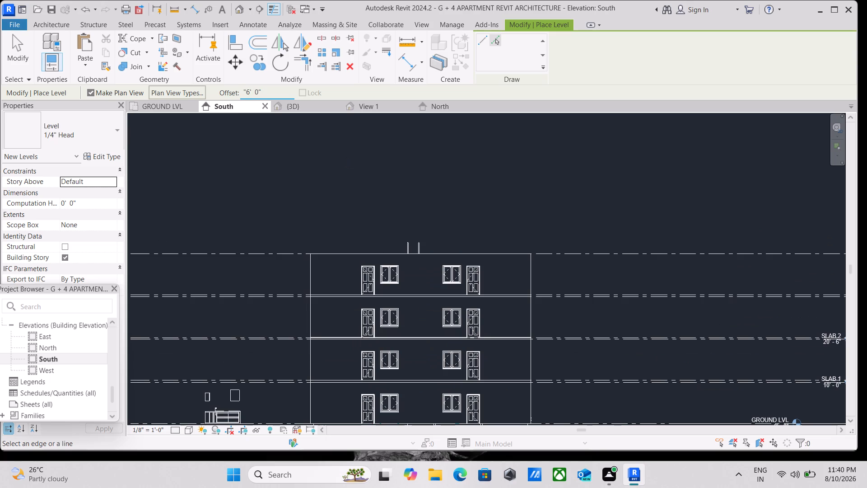
pyautogui.click(269, 91)
pyautogui.press('BackSpace')
pyautogui.press('BackSpace')
pyautogui.press('BackSpace')
pyautogui.press('BackSpace')
pyautogui.press('BackSpace')
pyautogui.press('BackSpace')
pyautogui.press('BackSpace')
pyautogui.press('BackSpace')
pyautogui.press('6')
pyautogui.hotkey('shift', '"')
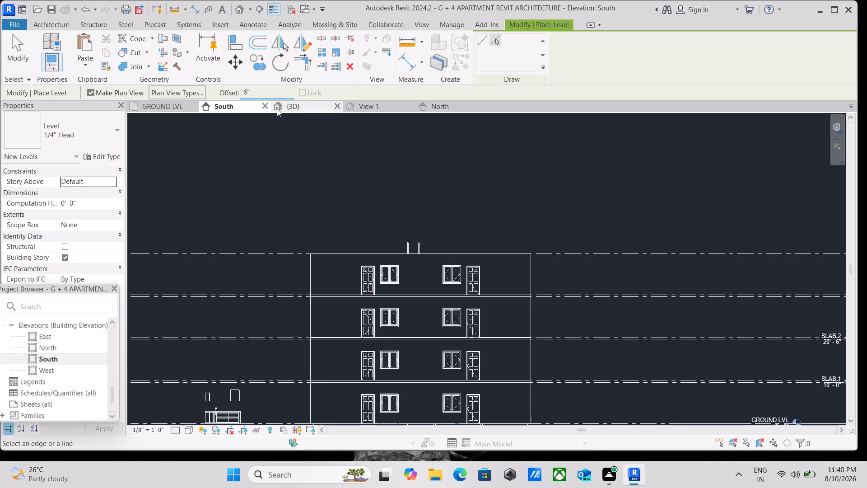
pyautogui.click(261, 95)
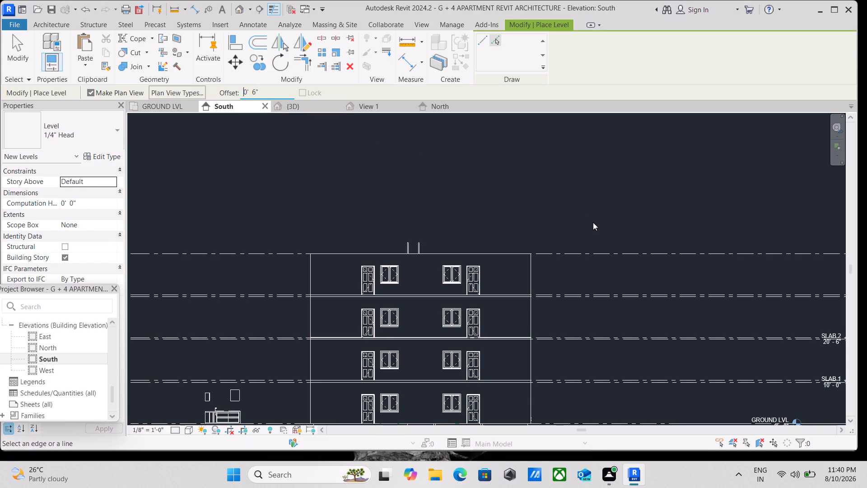
pyautogui.scroll(3, 569, 253)
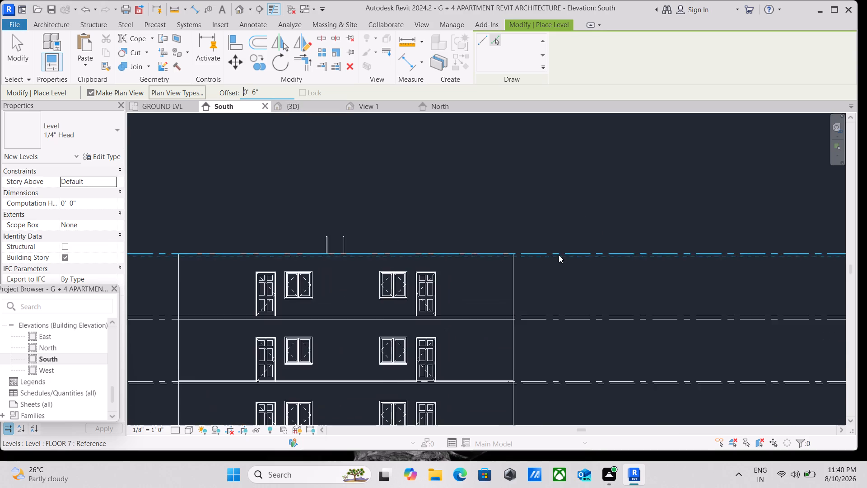
pyautogui.scroll(3, 558, 254)
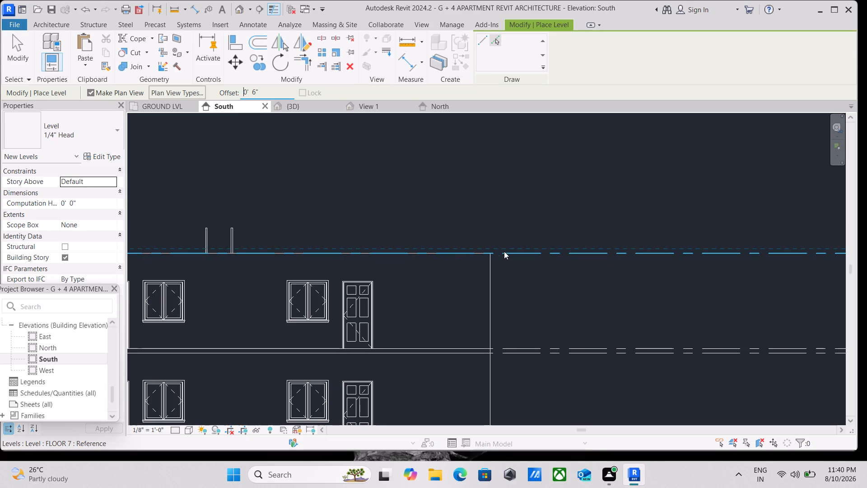
pyautogui.click(504, 251)
pyautogui.scroll(-5, 509, 213)
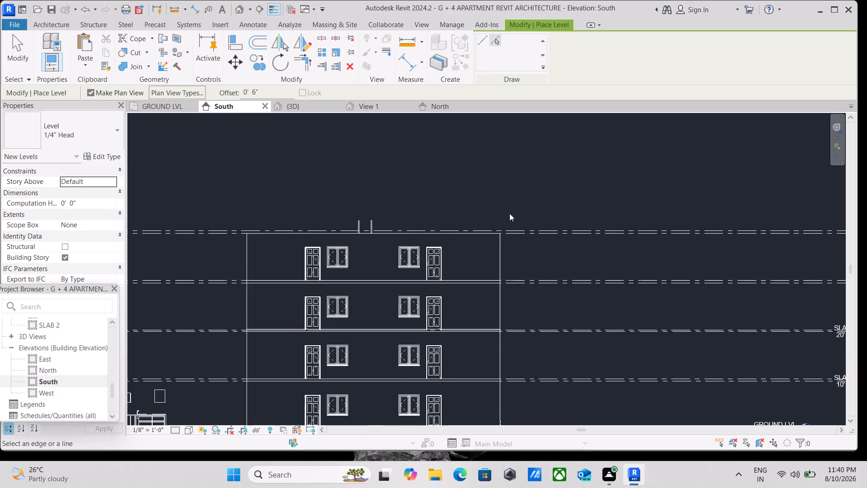
pyautogui.scroll(-1, 513, 213)
pyautogui.press('Escape')
pyautogui.scroll(2, 521, 279)
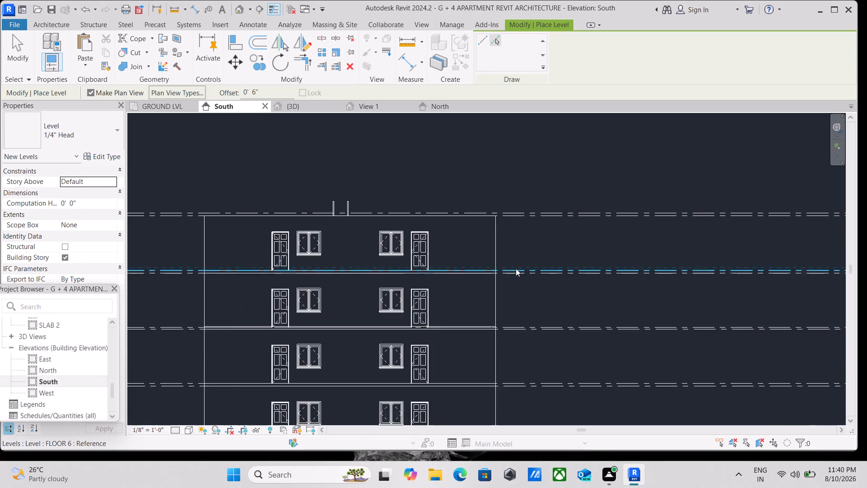
# Add a level offset 6" above the lower edge of the ROOFING 6" slab beneath the top storey.
pyautogui.scroll(5, 502, 263)
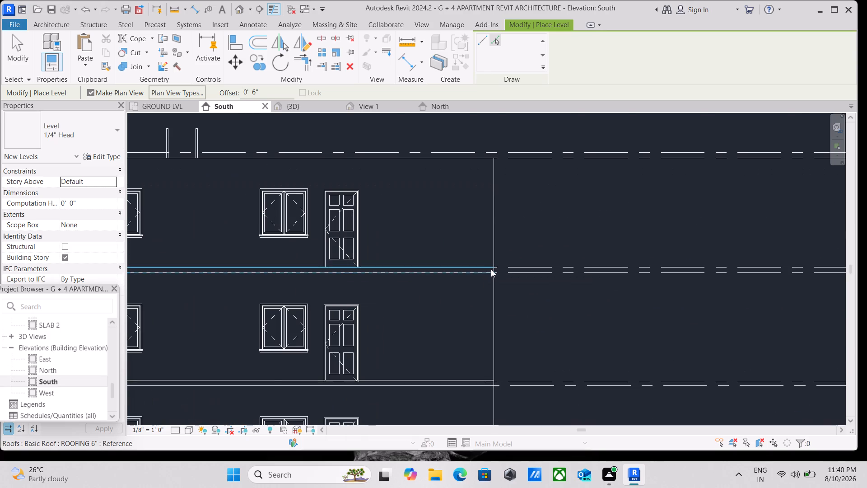
pyautogui.scroll(7, 491, 269)
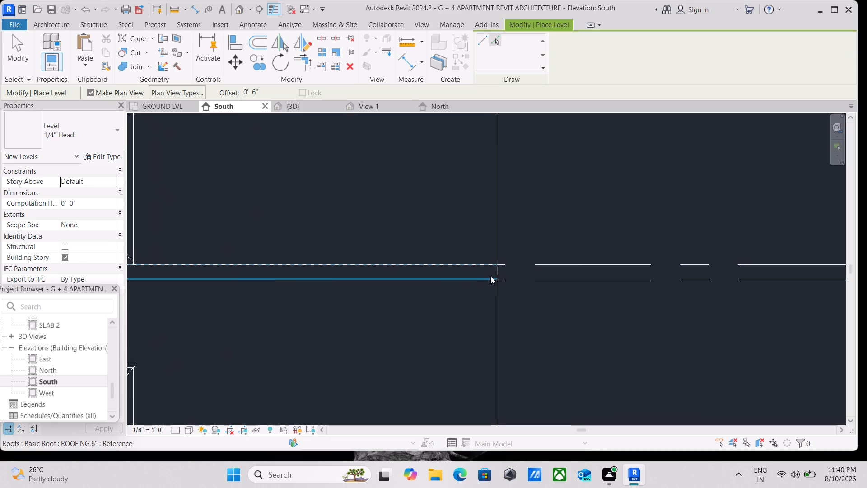
pyautogui.scroll(2, 494, 270)
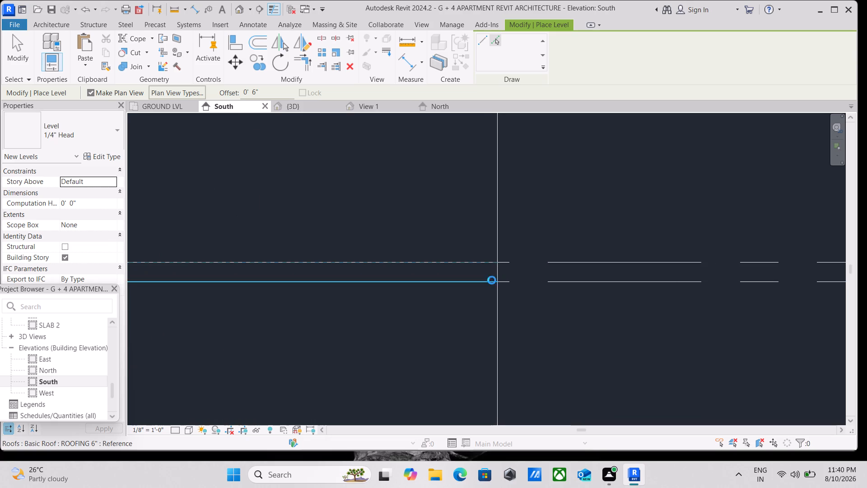
pyautogui.click(492, 280)
pyautogui.press('Escape')
pyautogui.scroll(-2, 494, 282)
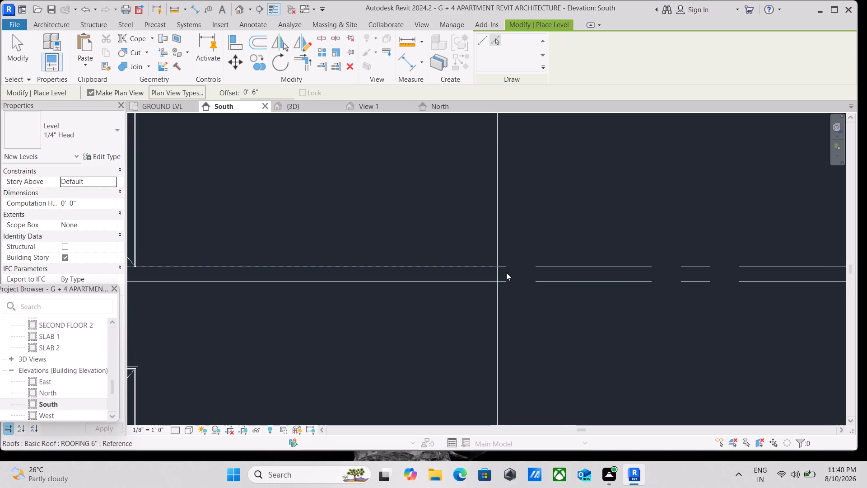
pyautogui.scroll(-12, 506, 272)
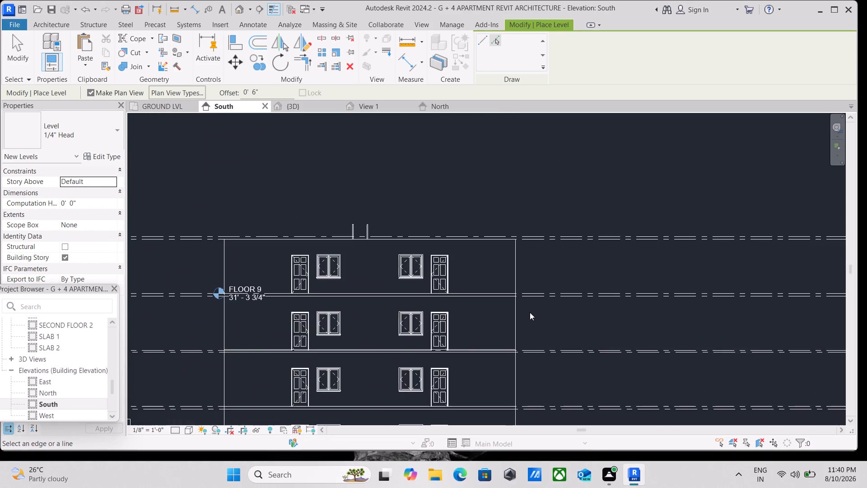
pyautogui.scroll(6, 513, 408)
pyautogui.moveTo(547, 381); pyautogui.dragTo(546, 287, button='middle')
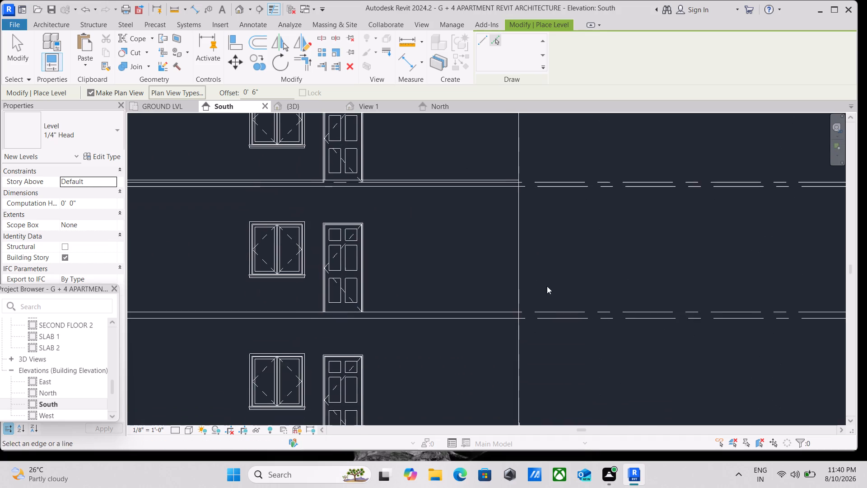
pyautogui.scroll(-3, 539, 290)
pyautogui.moveTo(541, 288); pyautogui.dragTo(541, 391, button='middle')
pyautogui.scroll(-1, 529, 303)
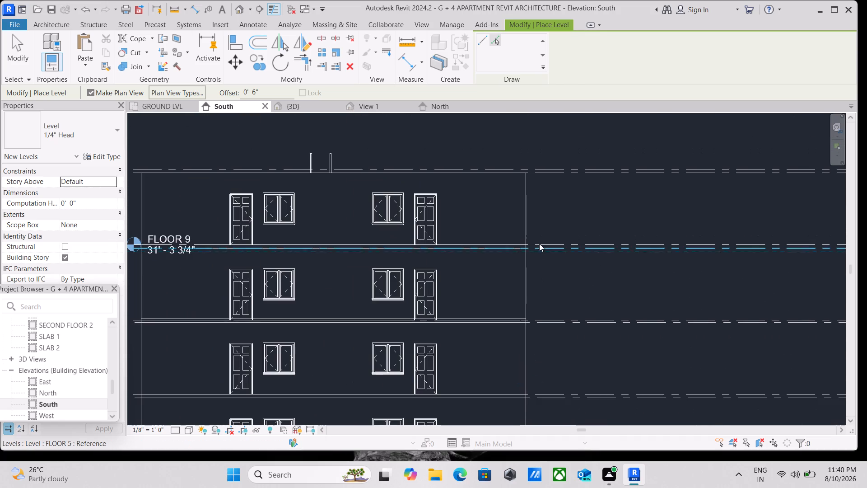
pyautogui.press('Escape')
pyautogui.press('Escape')
pyautogui.press('Escape')
pyautogui.press('Escape')
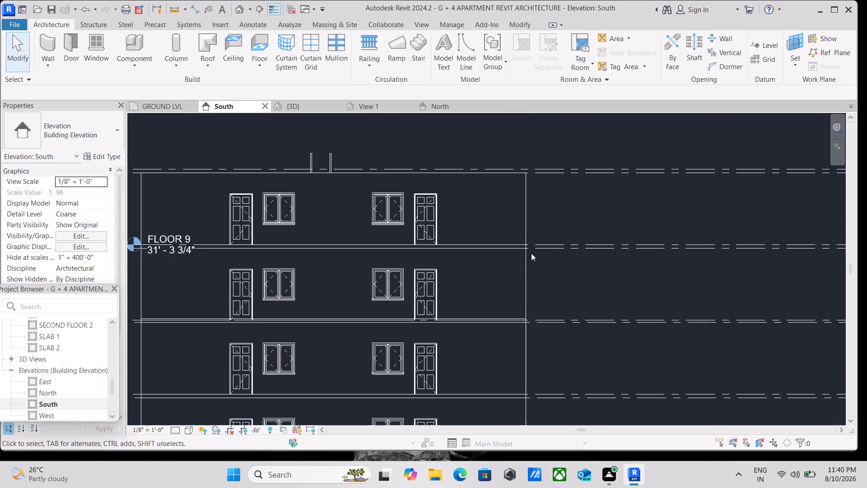
pyautogui.press('Escape')
# Add a level offset 10' above the FLOOR 8 level by picking its line.
pyautogui.moveTo(555, 287); pyautogui.dragTo(563, 214, button='middle')
pyautogui.scroll(-2, 569, 227)
pyautogui.scroll(-1, 604, 287)
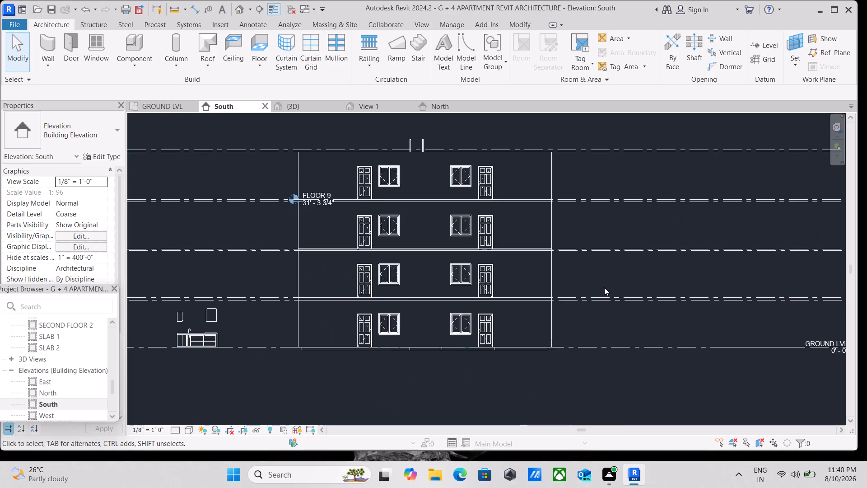
pyautogui.scroll(-1, 604, 287)
pyautogui.moveTo(604, 288); pyautogui.dragTo(596, 330, button='middle')
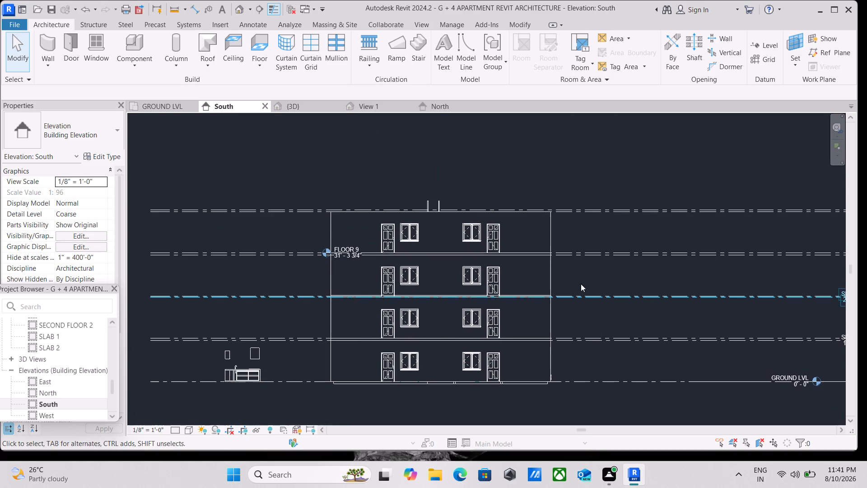
pyautogui.scroll(1, 540, 171)
pyautogui.moveTo(541, 171); pyautogui.dragTo(547, 196, button='middle')
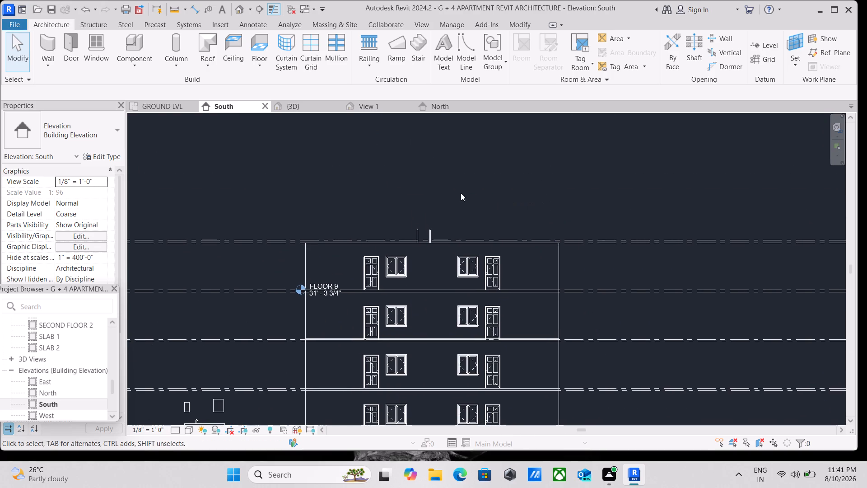
pyautogui.click(779, 41)
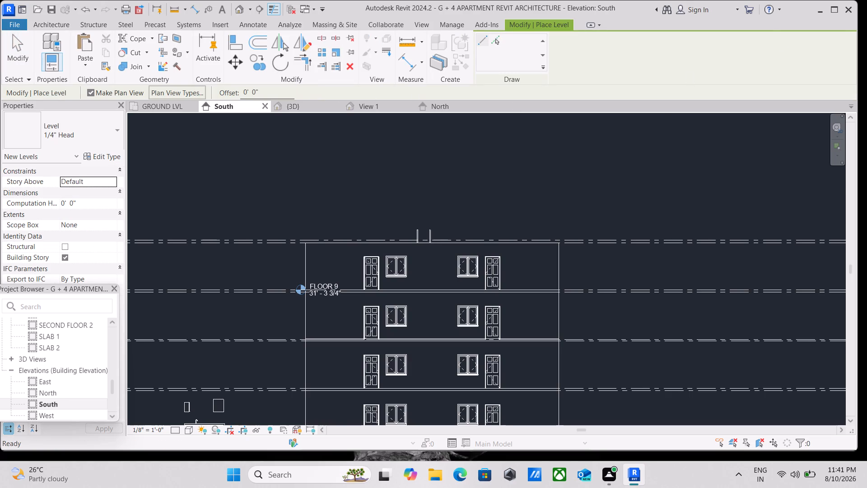
pyautogui.moveTo(270, 90); pyautogui.dragTo(180, 91)
pyautogui.press('1')
pyautogui.press('0')
pyautogui.press("'")
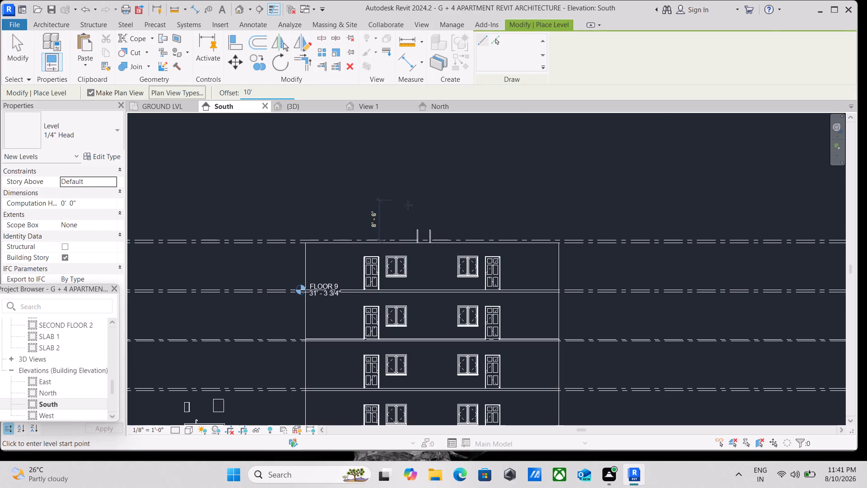
pyautogui.click(499, 37)
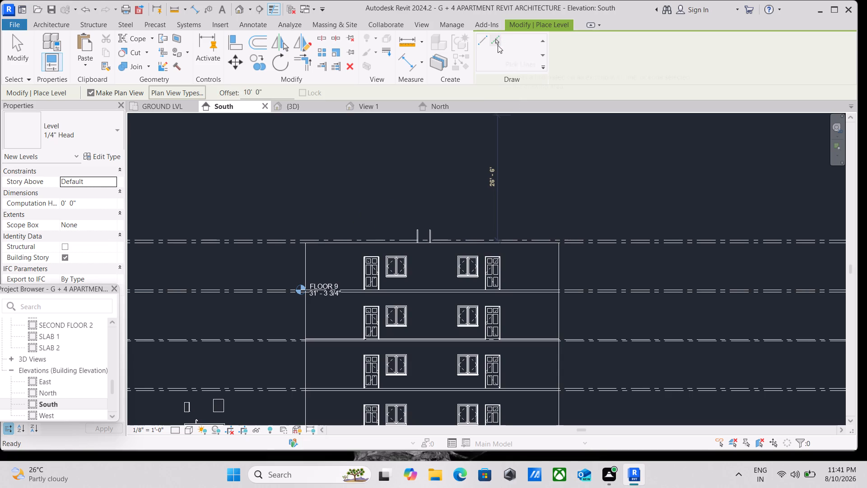
pyautogui.click(496, 44)
pyautogui.scroll(4, 474, 179)
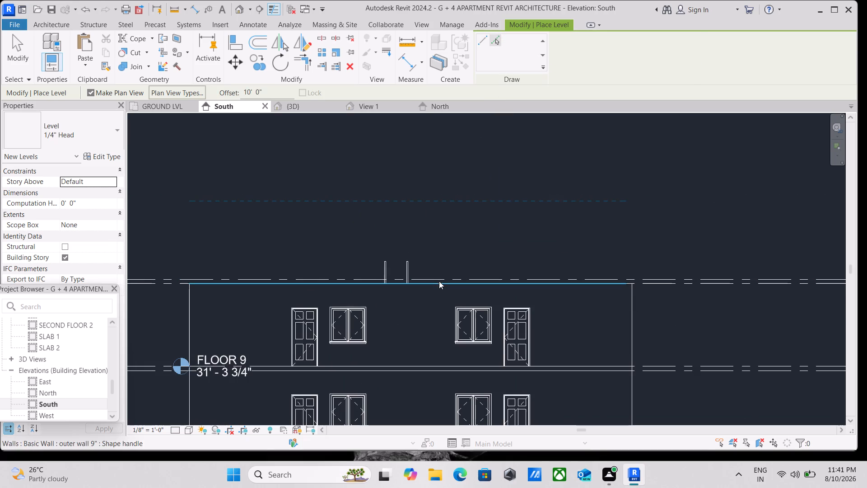
pyautogui.click(440, 277)
# Add a level offset 6" above the FLOOR 10 level by picking its line.
pyautogui.scroll(-3, 450, 235)
pyautogui.moveTo(450, 235); pyautogui.dragTo(447, 272, button='middle')
pyautogui.moveTo(263, 92); pyautogui.dragTo(258, 89)
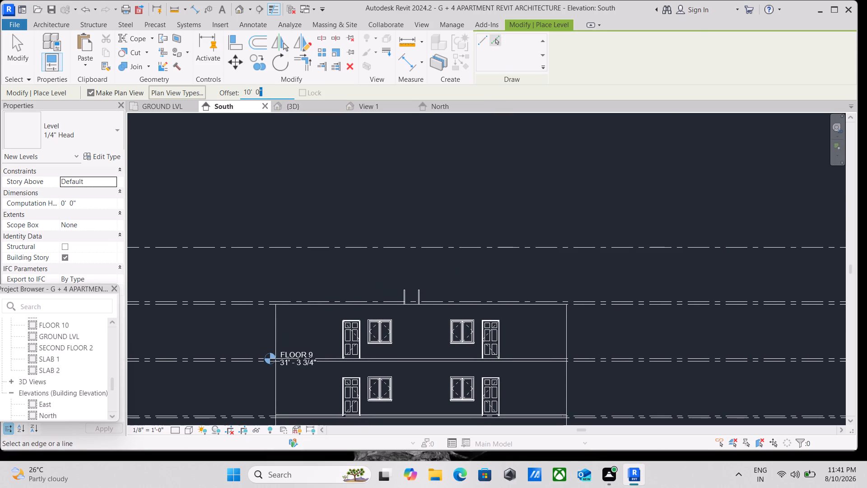
pyautogui.moveTo(258, 89); pyautogui.dragTo(186, 89)
pyautogui.press('6')
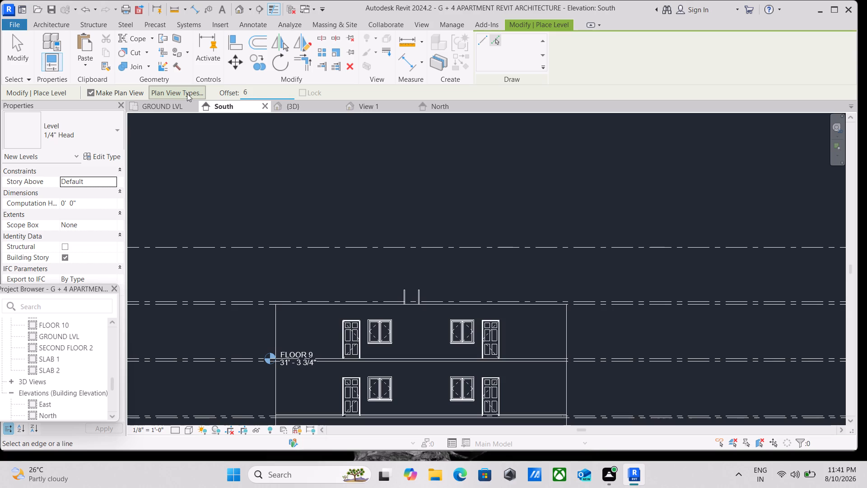
pyautogui.hotkey('shift', '"')
pyautogui.press('Return')
pyautogui.click(503, 246)
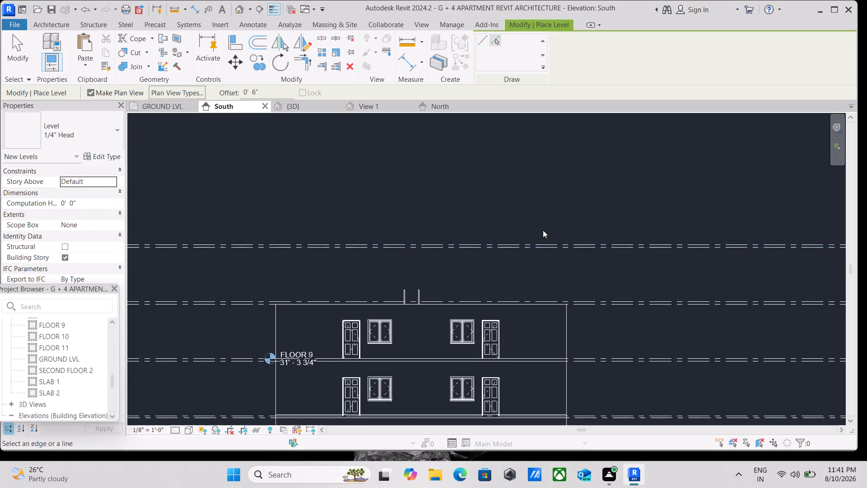
pyautogui.scroll(-4, 543, 230)
pyautogui.press('Escape')
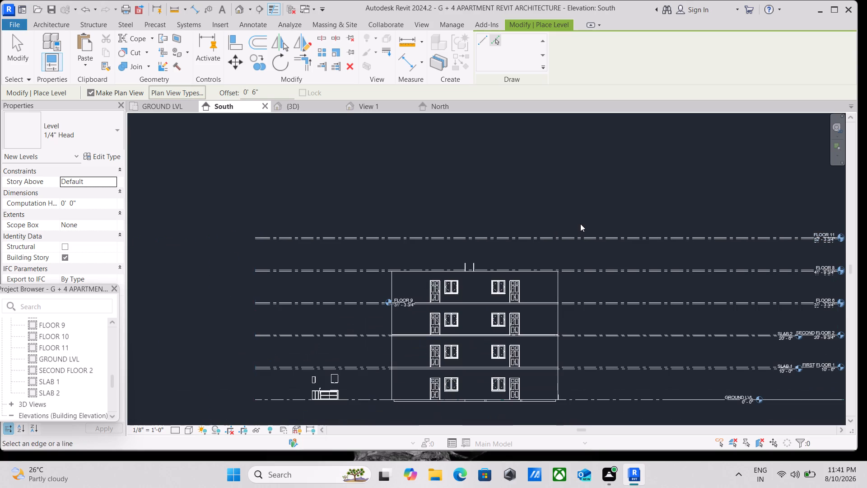
pyautogui.scroll(5, 576, 287)
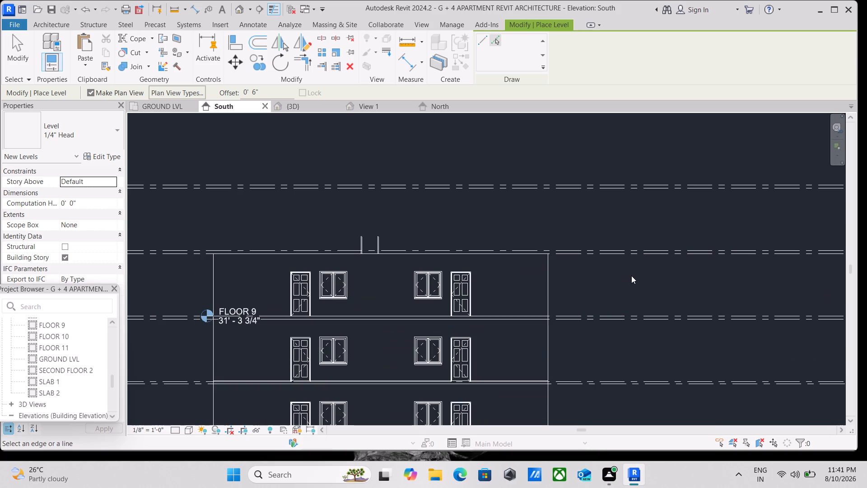
pyautogui.moveTo(628, 277); pyautogui.dragTo(558, 300)
pyautogui.press('Escape')
pyautogui.press('Escape')
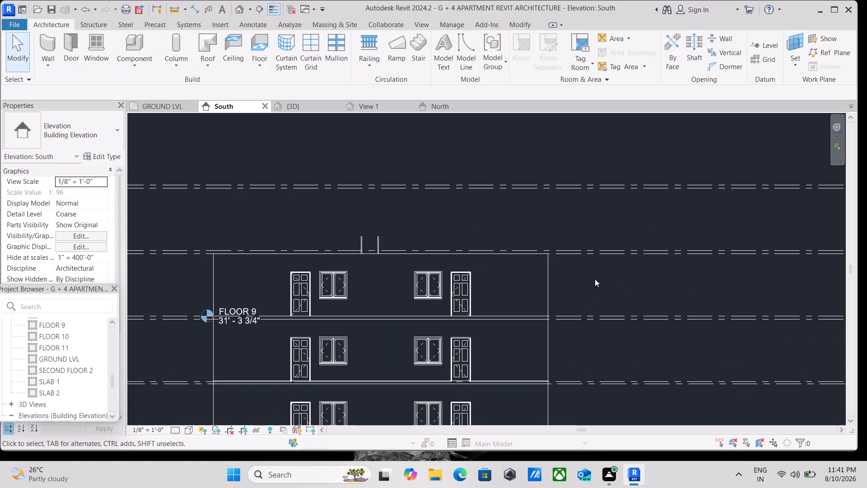
# Copy the whole top storey in the South elevation and paste it aligned to the picked FLOOR 8 level.
pyautogui.moveTo(595, 279); pyautogui.dragTo(222, 295)
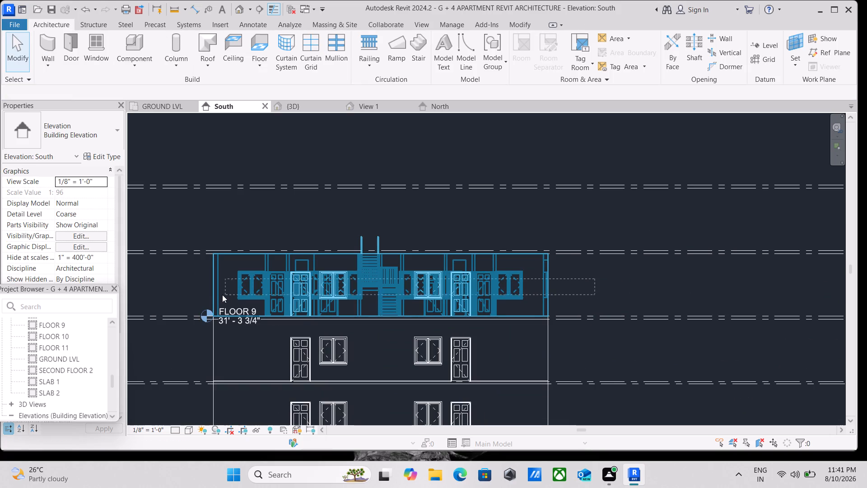
pyautogui.moveTo(222, 295); pyautogui.dragTo(175, 305)
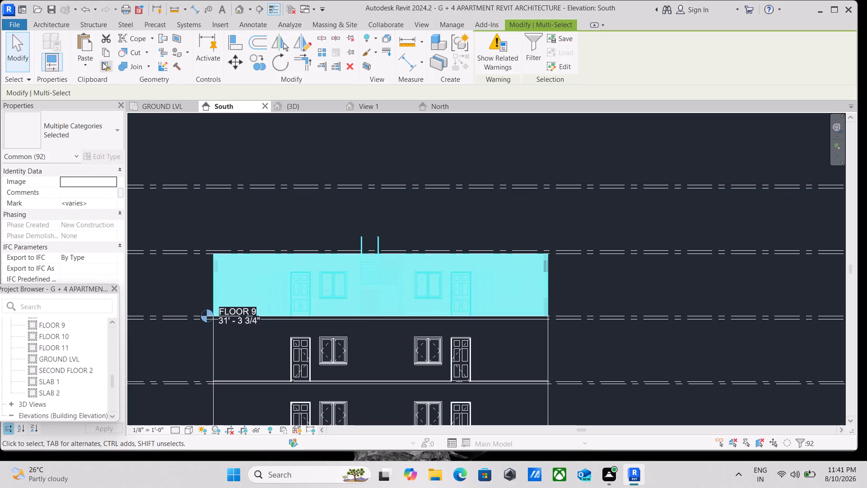
pyautogui.click(107, 49)
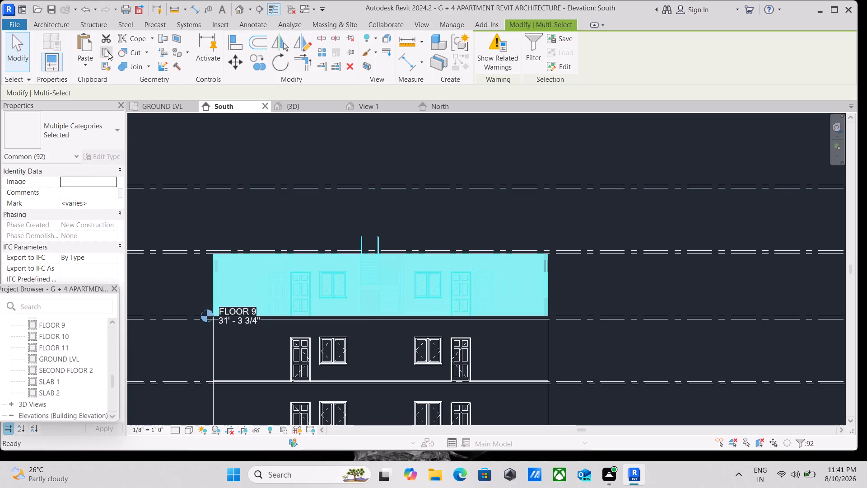
pyautogui.click(108, 52)
pyautogui.click(84, 65)
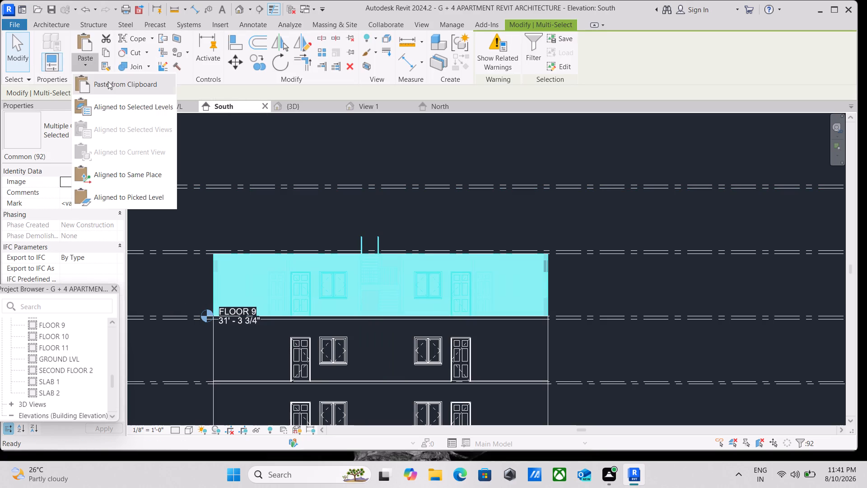
pyautogui.click(133, 195)
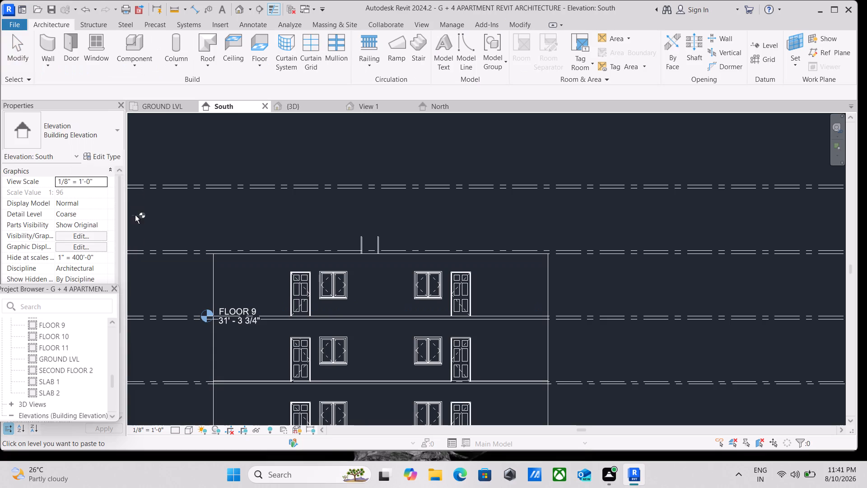
pyautogui.click(568, 249)
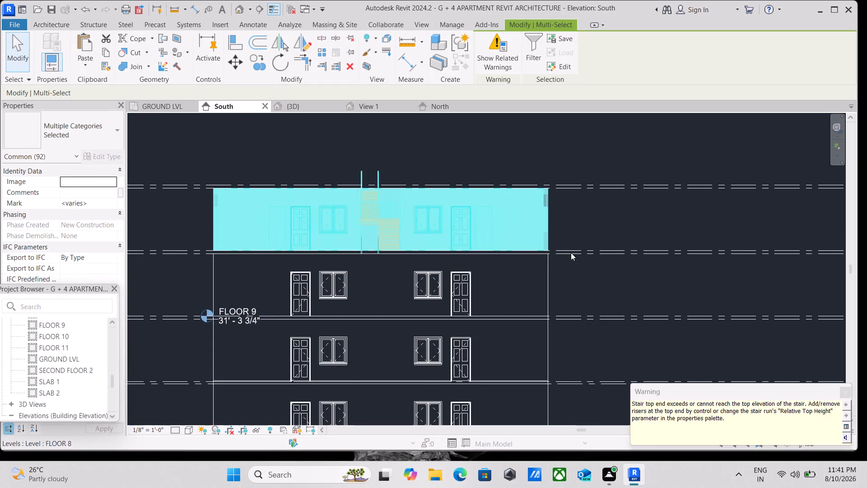
pyautogui.scroll(-2, 572, 255)
pyautogui.press('Escape')
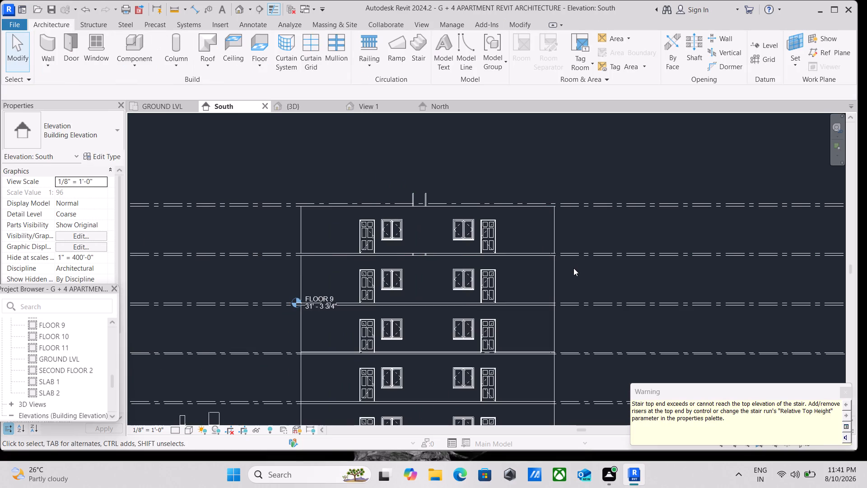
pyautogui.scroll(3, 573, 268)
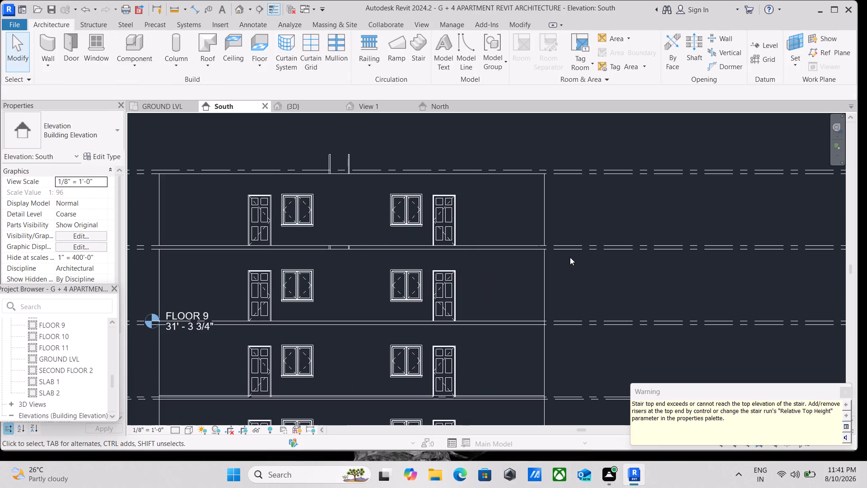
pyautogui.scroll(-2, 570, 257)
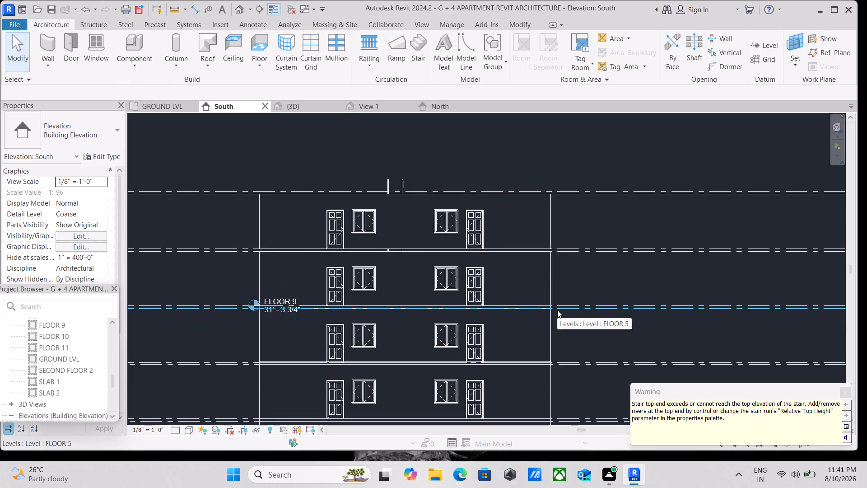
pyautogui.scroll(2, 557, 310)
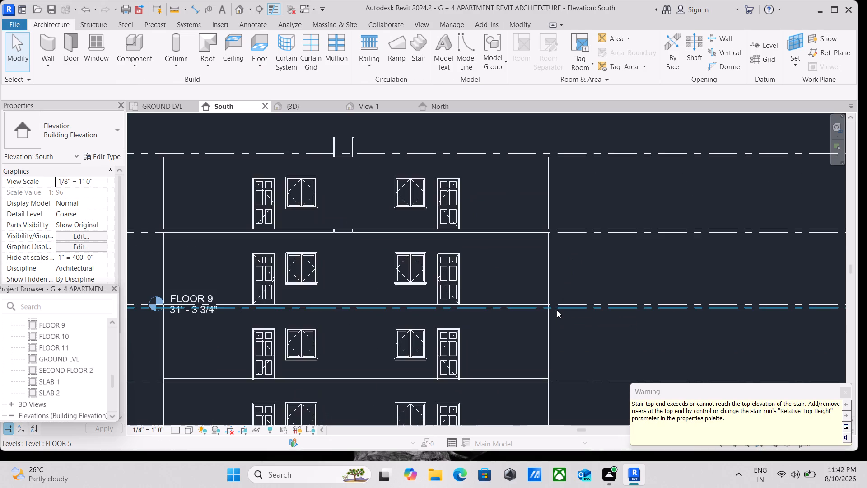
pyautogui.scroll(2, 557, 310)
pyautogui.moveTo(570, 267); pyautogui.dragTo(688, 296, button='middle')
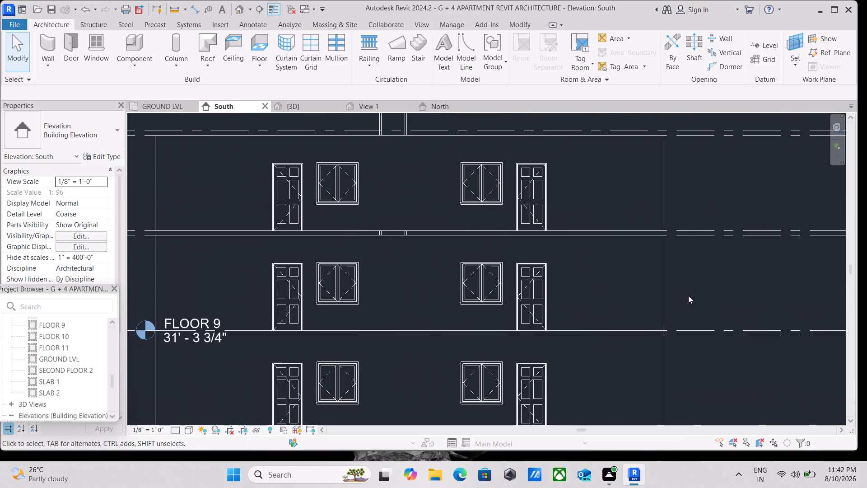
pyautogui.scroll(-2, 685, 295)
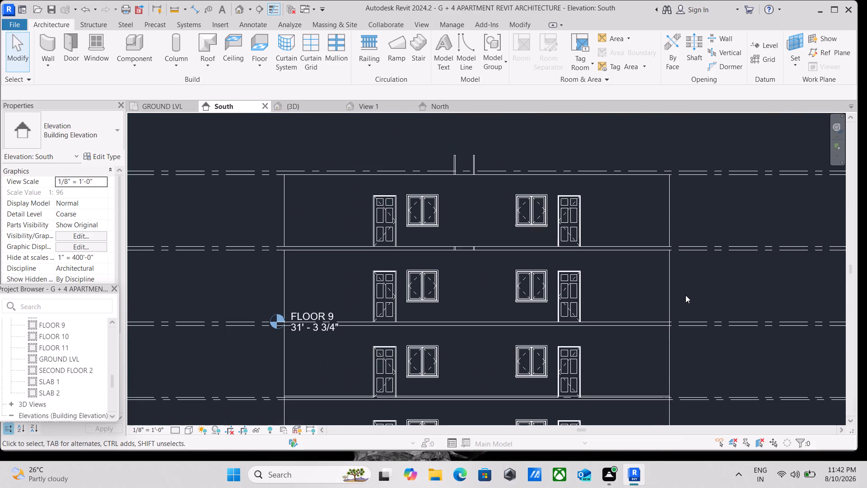
# Copy the ROOFING 6" slab based on FLOOR 5 and paste it aligned to the picked FLOOR 7 level.
pyautogui.scroll(8, 679, 314)
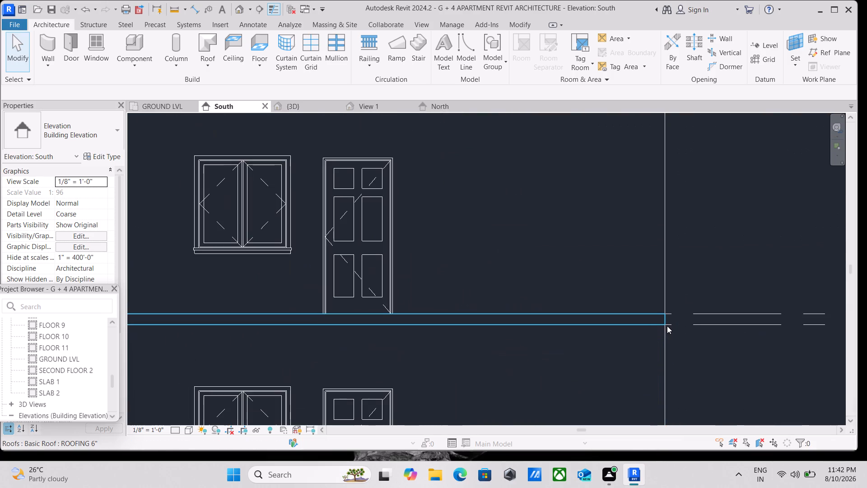
pyautogui.click(662, 321)
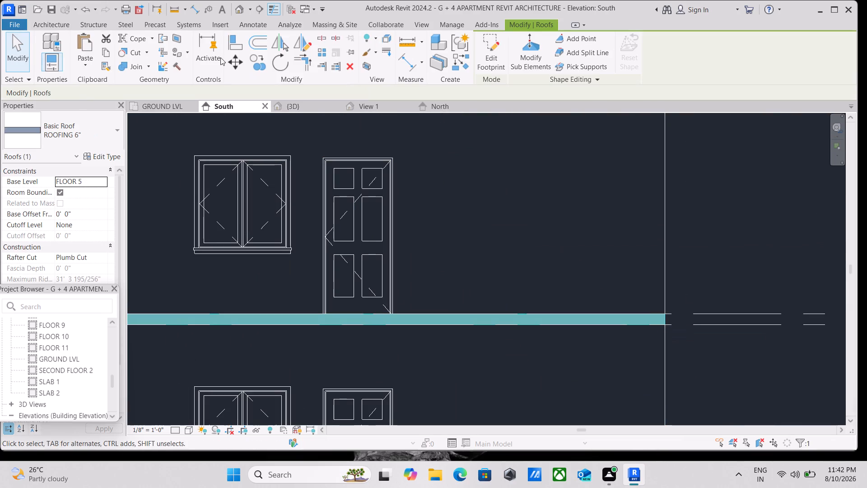
pyautogui.click(112, 55)
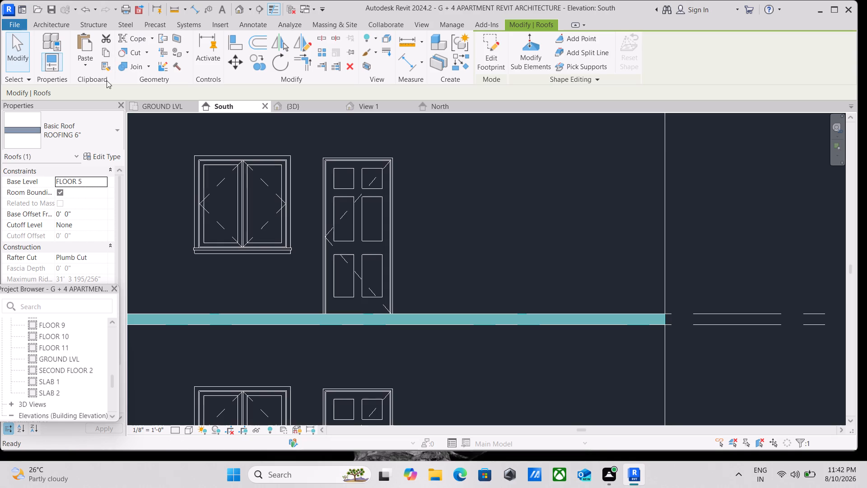
pyautogui.click(109, 52)
pyautogui.click(89, 61)
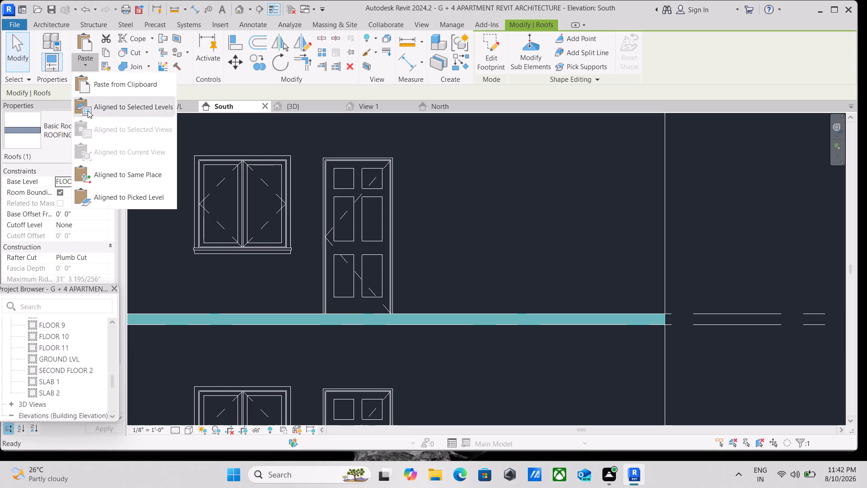
pyautogui.click(104, 197)
pyautogui.scroll(-2, 770, 249)
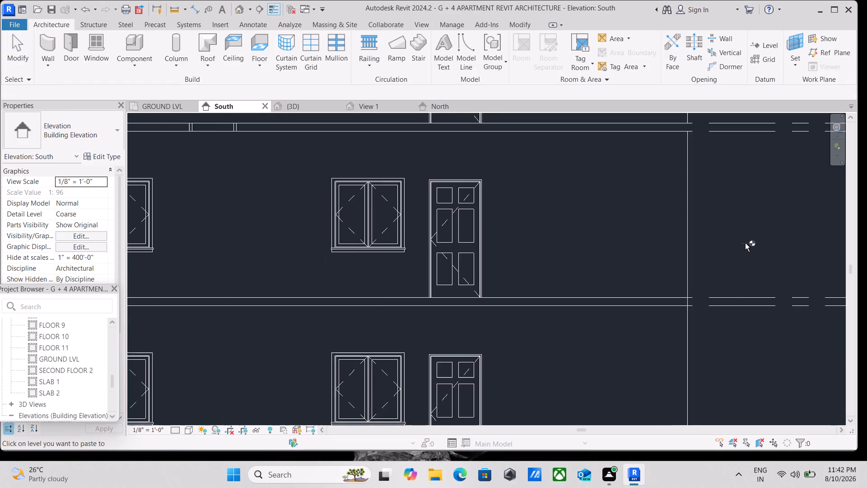
pyautogui.scroll(-2, 740, 224)
pyautogui.moveTo(740, 223); pyautogui.dragTo(670, 313, button='middle')
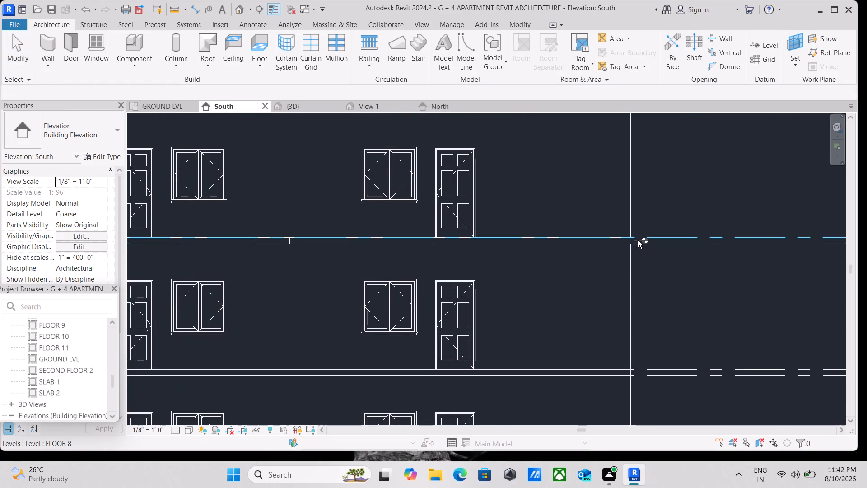
pyautogui.click(645, 246)
pyautogui.scroll(-4, 670, 280)
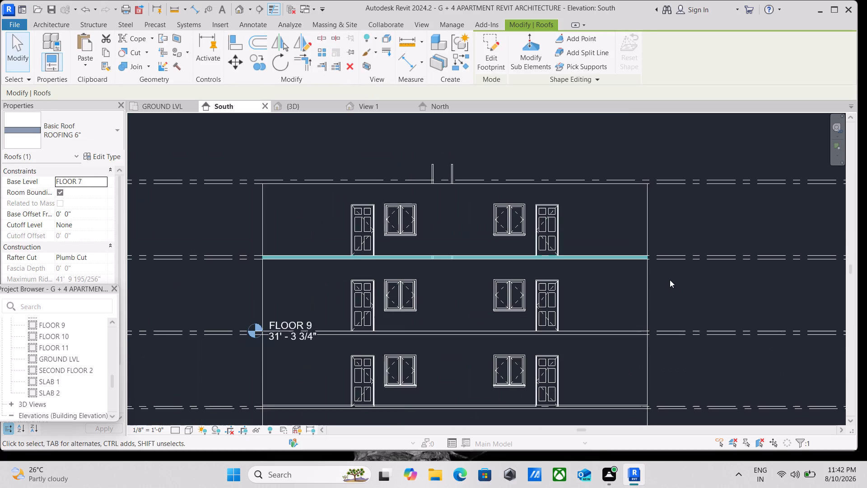
pyautogui.scroll(-1, 670, 280)
pyautogui.moveTo(678, 234); pyautogui.dragTo(676, 270, button='middle')
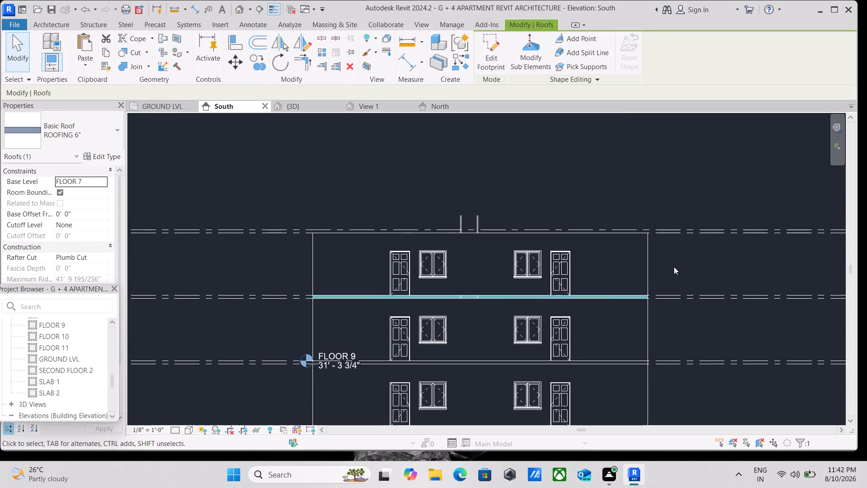
pyautogui.press('Escape')
# Copy the ROOFING 6" slab based on FLOOR 7 and paste it aligned to the picked FLOOR 10 level above the top storey.
pyautogui.scroll(1, 674, 251)
pyautogui.scroll(-2, 674, 251)
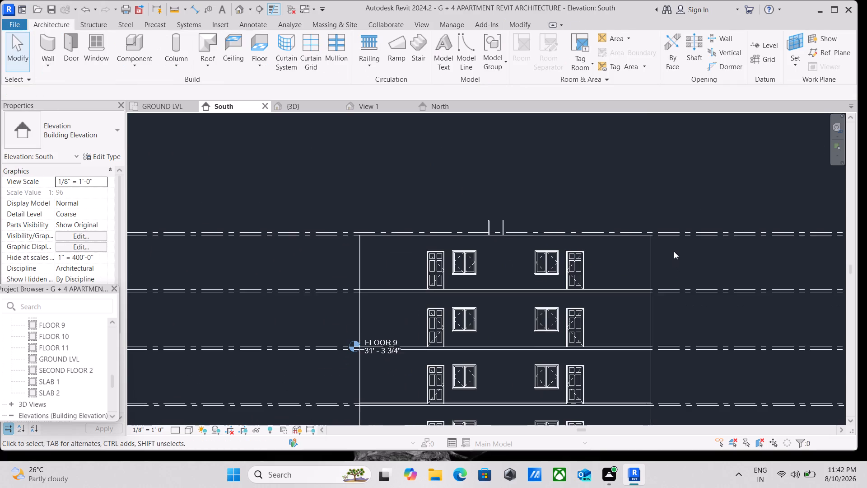
pyautogui.moveTo(674, 251); pyautogui.dragTo(686, 160, button='middle')
pyautogui.scroll(-2, 690, 172)
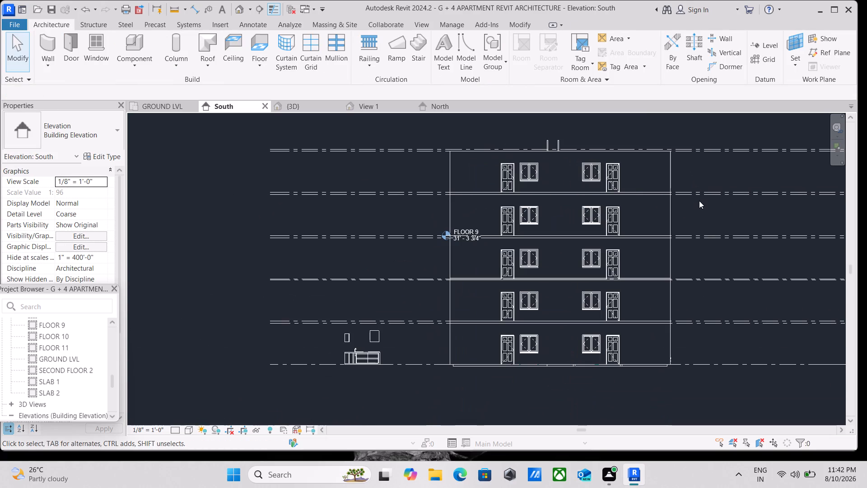
pyautogui.moveTo(709, 218); pyautogui.dragTo(668, 233, button='middle')
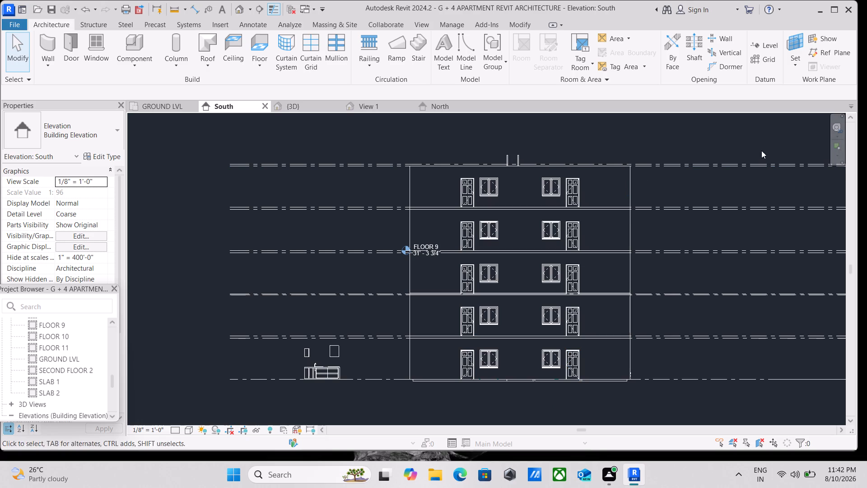
pyautogui.scroll(-2, 645, 181)
pyautogui.moveTo(645, 181); pyautogui.dragTo(624, 238, button='middle')
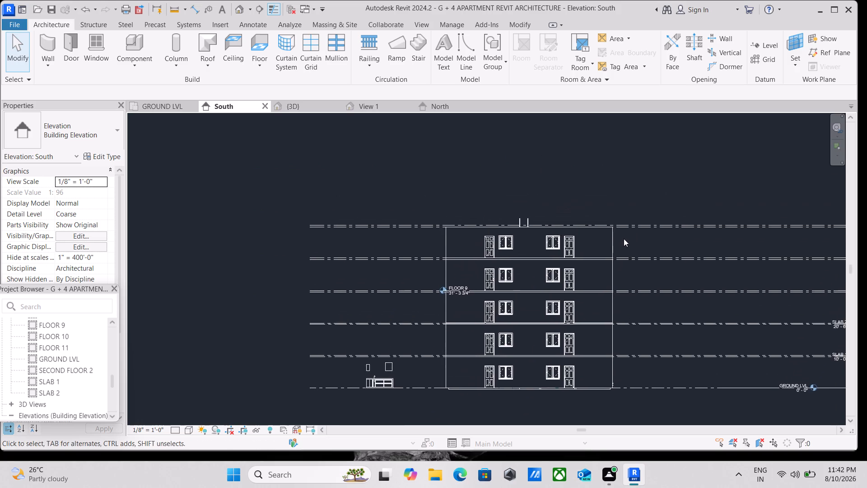
pyautogui.scroll(3, 542, 211)
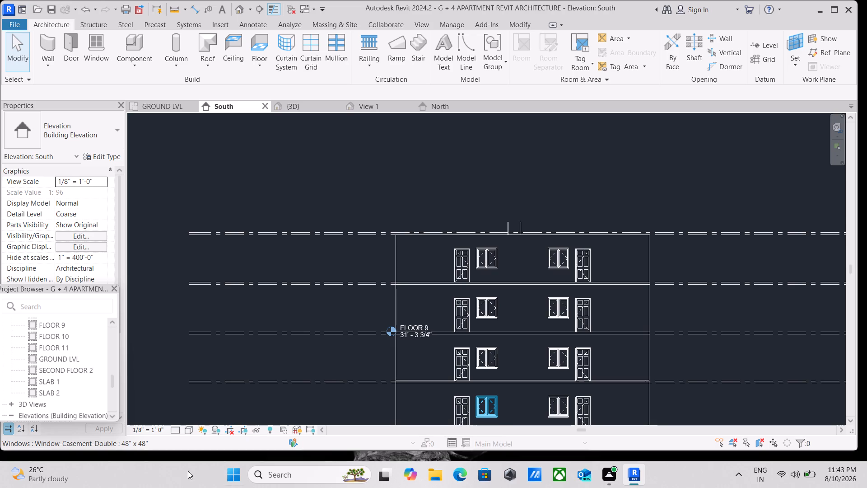
pyautogui.scroll(3, 583, 282)
pyautogui.scroll(7, 670, 296)
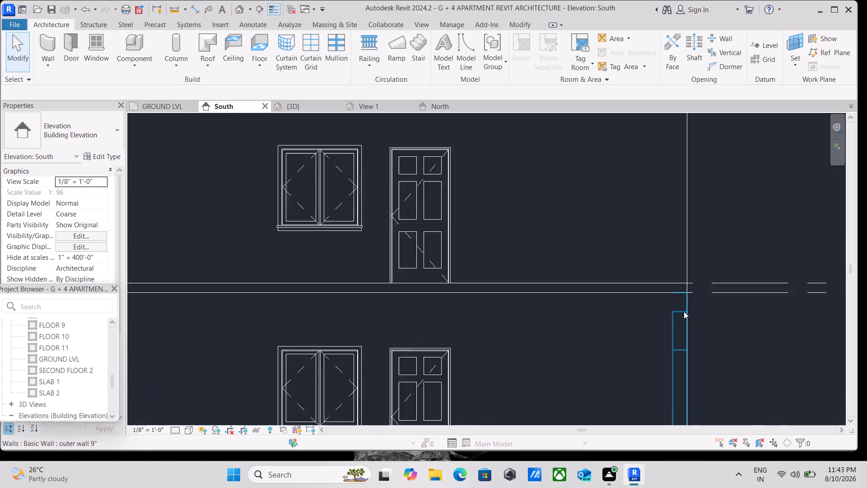
pyautogui.scroll(1, 684, 311)
pyautogui.click(677, 287)
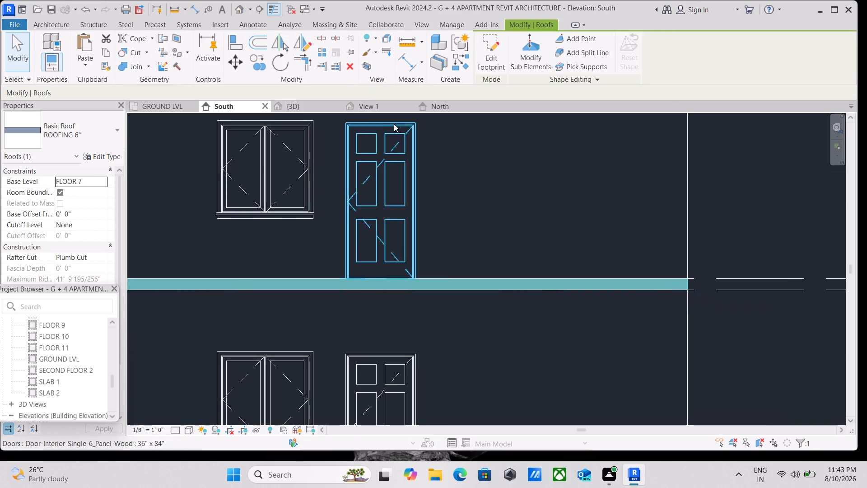
pyautogui.click(107, 48)
pyautogui.click(85, 62)
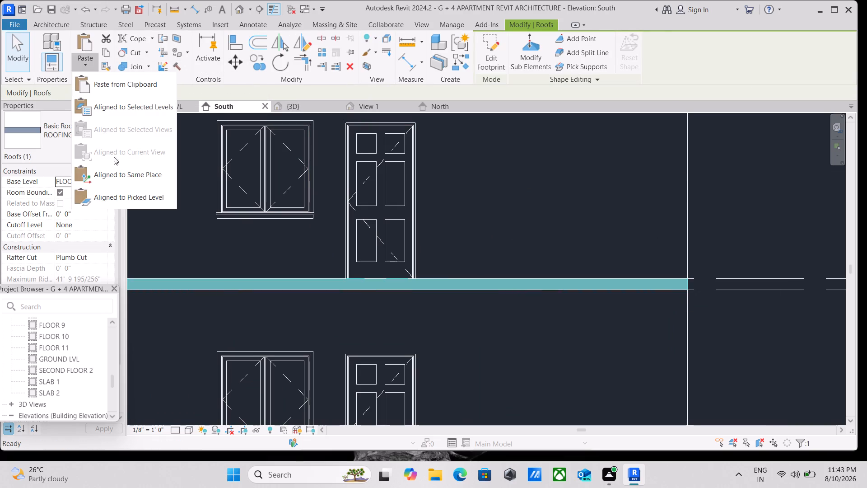
pyautogui.click(122, 198)
pyautogui.scroll(-3, 747, 199)
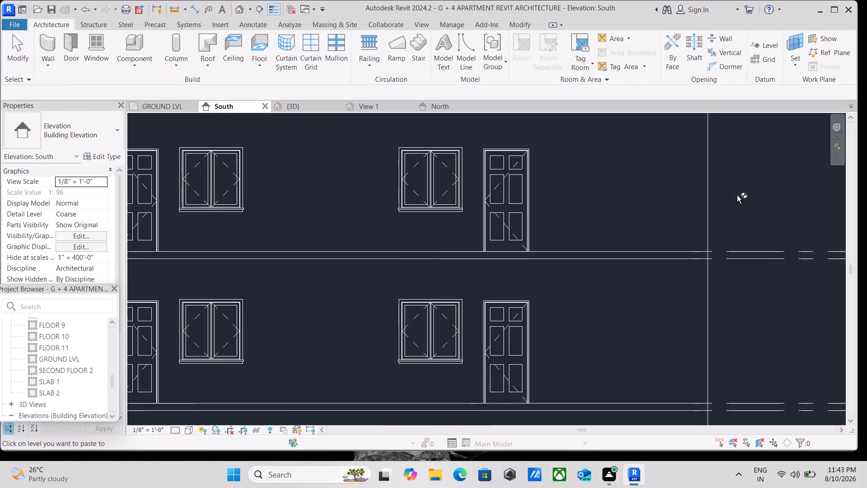
pyautogui.moveTo(736, 195); pyautogui.dragTo(666, 319, button='middle')
pyautogui.scroll(-1, 665, 305)
pyautogui.click(668, 242)
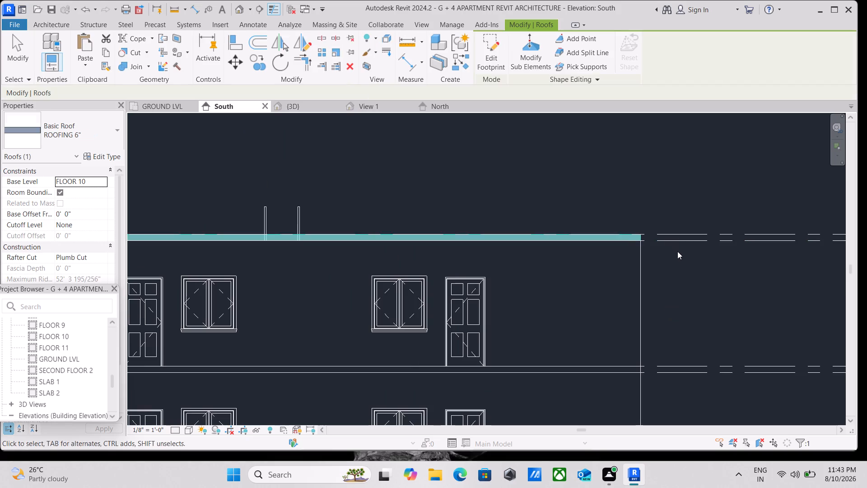
pyautogui.scroll(-3, 680, 259)
pyautogui.moveTo(680, 265); pyautogui.dragTo(695, 286, button='middle')
pyautogui.press('Escape')
# Examine the stacked storeys, slabs and level heads of the whole building in the South elevation.
pyautogui.scroll(-2, 693, 271)
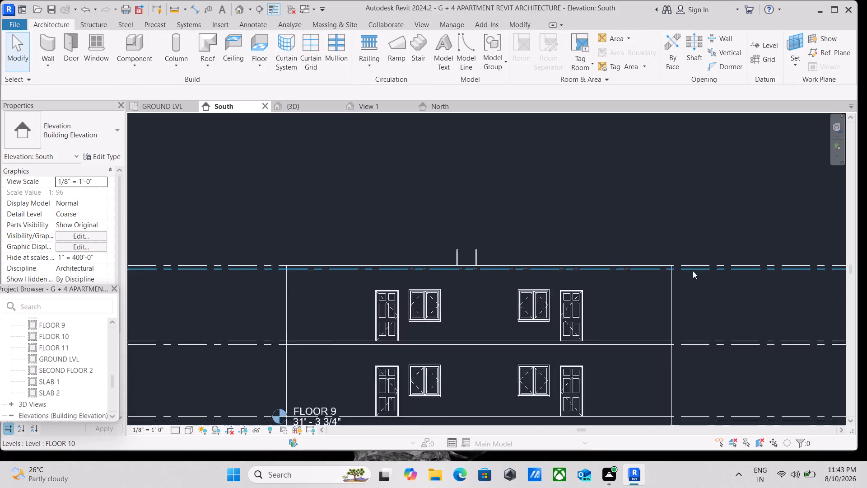
pyautogui.scroll(-2, 693, 271)
pyautogui.moveTo(701, 271); pyautogui.dragTo(677, 176, button='middle')
pyautogui.scroll(-2, 683, 233)
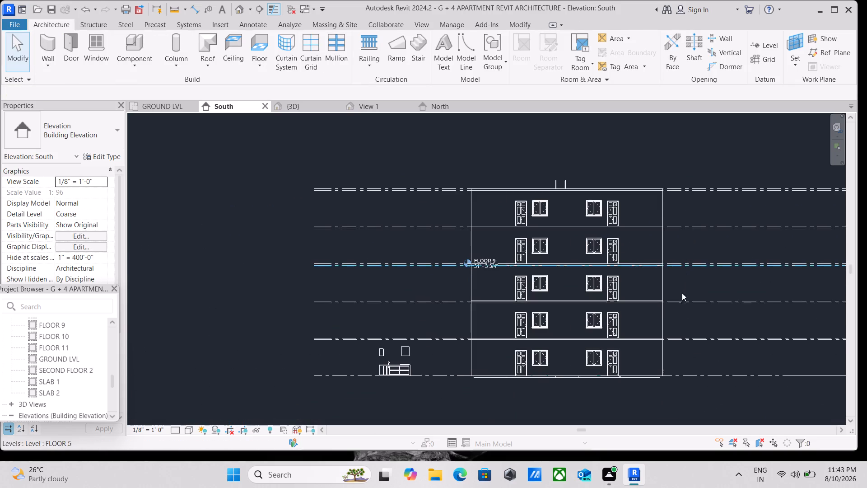
pyautogui.scroll(2, 668, 350)
pyautogui.scroll(1, 522, 359)
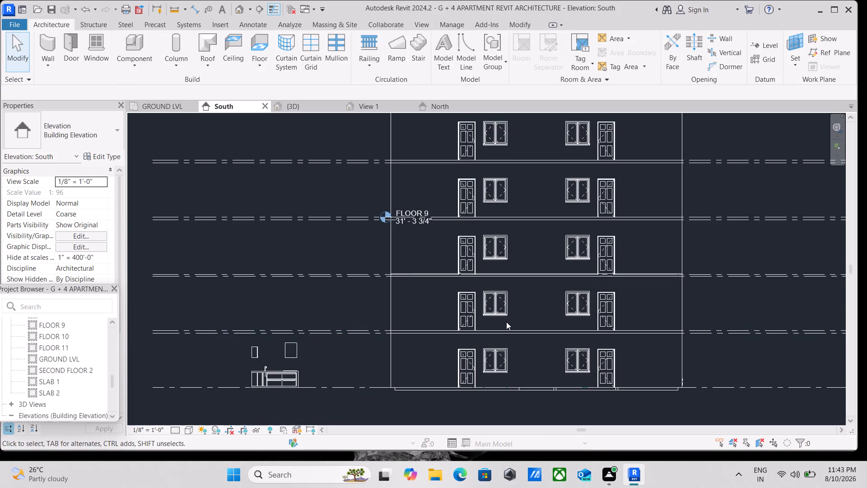
pyautogui.scroll(-1, 716, 301)
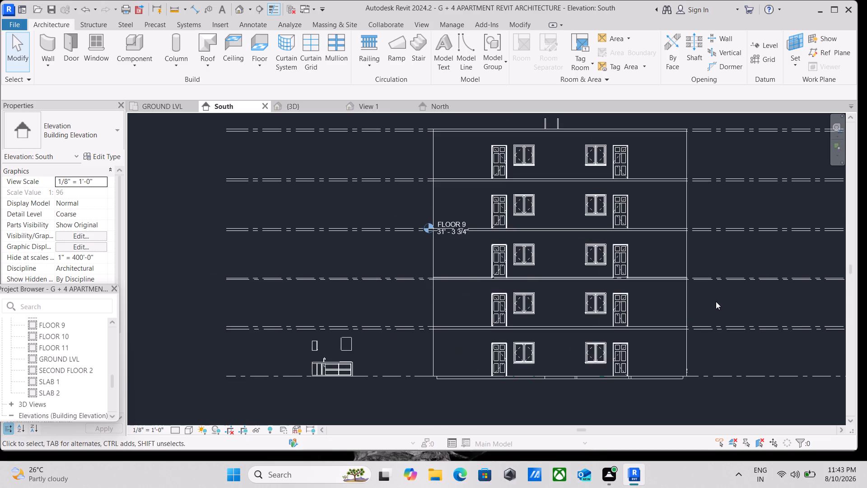
pyautogui.scroll(-1, 721, 295)
pyautogui.moveTo(721, 295); pyautogui.dragTo(654, 284, button='middle')
pyautogui.scroll(-1, 688, 284)
pyautogui.moveTo(689, 284); pyautogui.dragTo(668, 279, button='middle')
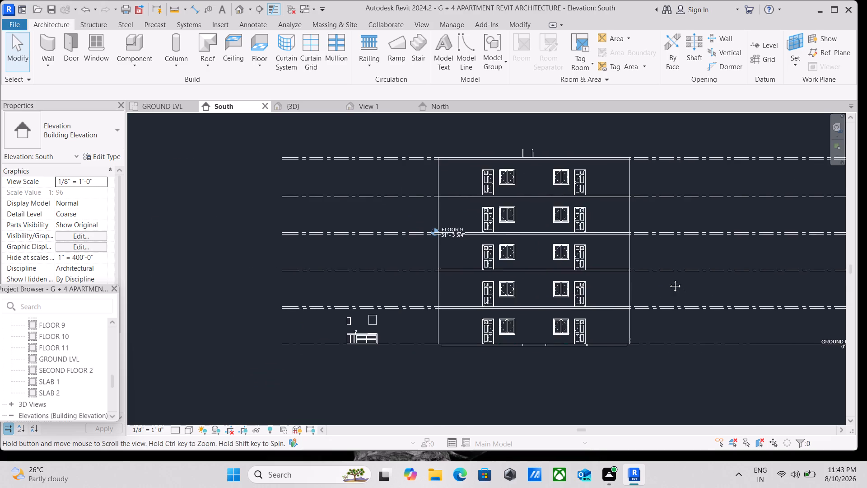
pyautogui.moveTo(668, 279); pyautogui.dragTo(493, 279, button='middle')
pyautogui.scroll(2, 743, 313)
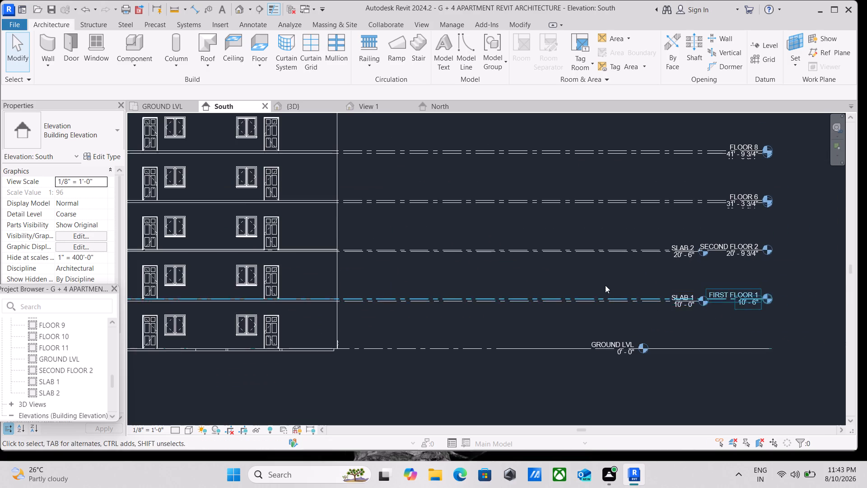
pyautogui.scroll(-2, 583, 284)
pyautogui.moveTo(561, 283); pyautogui.dragTo(664, 283, button='middle')
pyautogui.scroll(3, 49, 355)
pyautogui.scroll(-3, 49, 359)
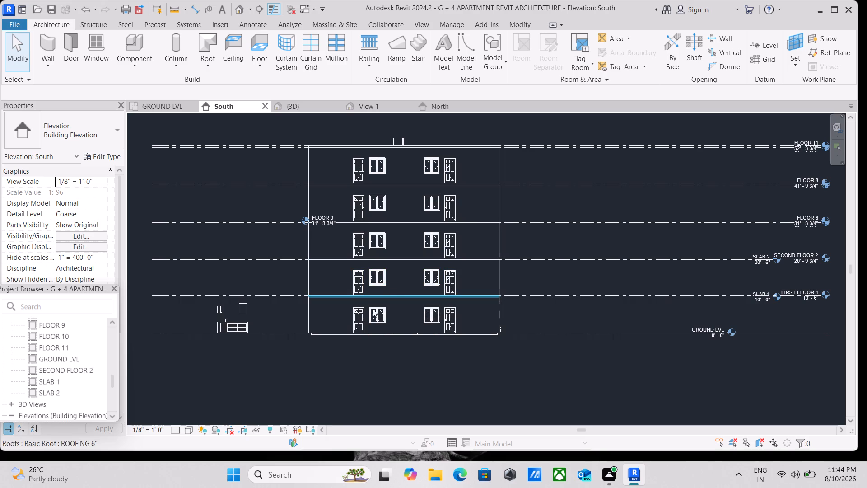
# Open the FIRST FLOOR 1 reflected ceiling plan.
pyautogui.scroll(2, 69, 331)
pyautogui.scroll(-1, 56, 351)
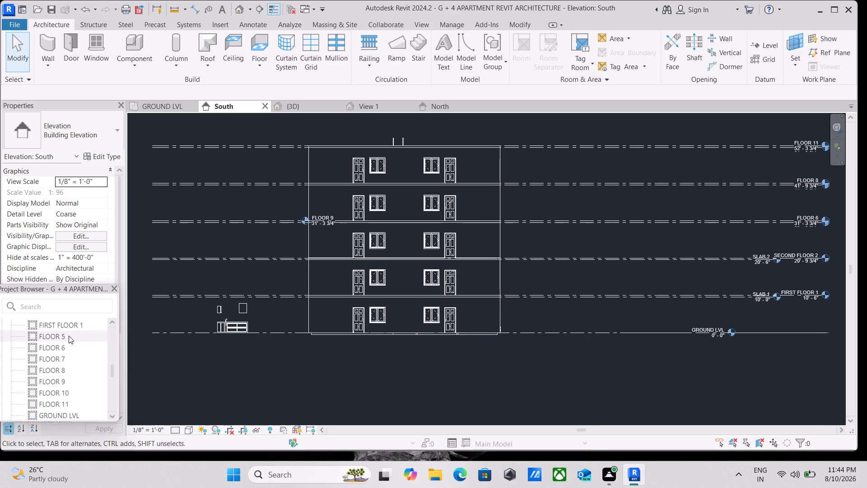
pyautogui.scroll(-1, 53, 366)
pyautogui.scroll(1, 53, 367)
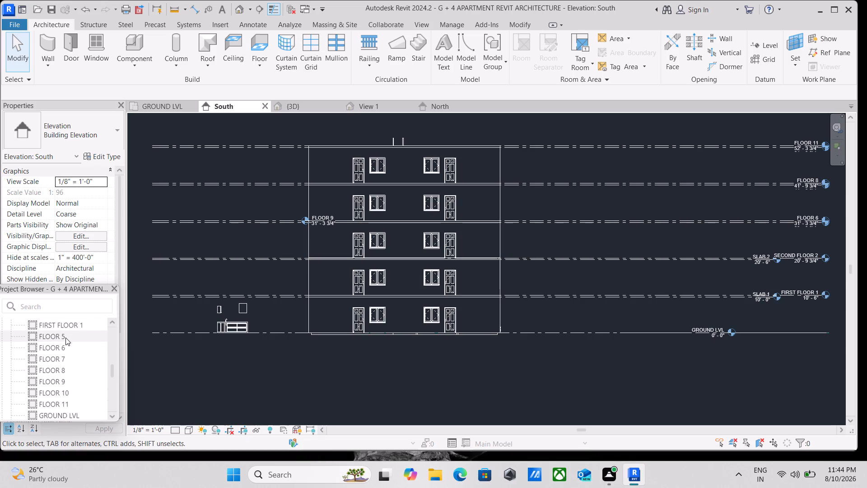
pyautogui.tripleClick(68, 327)
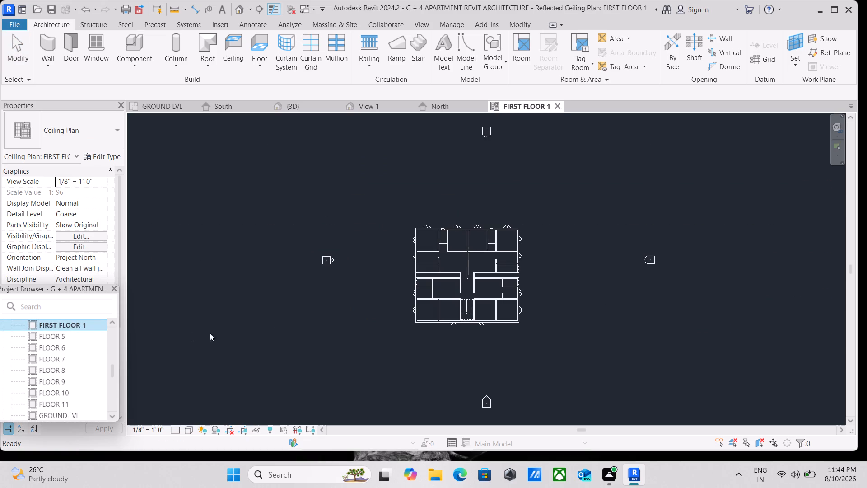
# Examine the FIRST FLOOR 1 wall layout around the staircase and inspect the lower outer wall's properties.
pyautogui.scroll(4, 482, 267)
pyautogui.scroll(-1, 482, 278)
pyautogui.scroll(3, 477, 271)
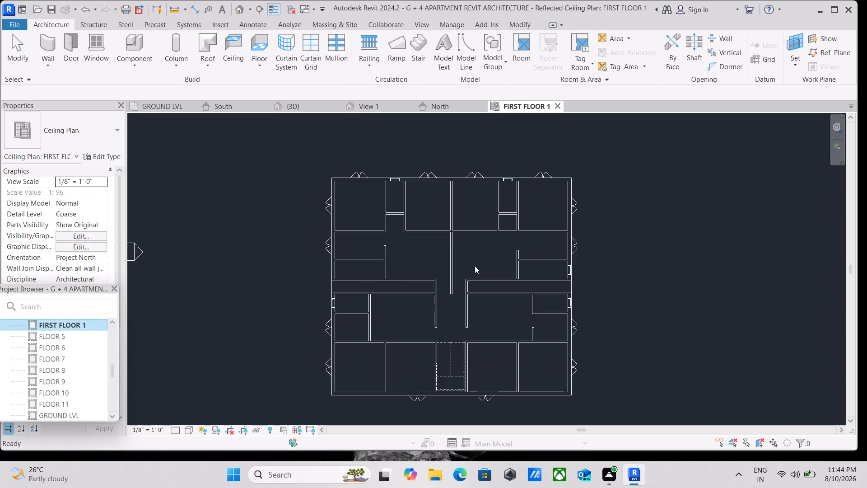
pyautogui.scroll(1, 471, 258)
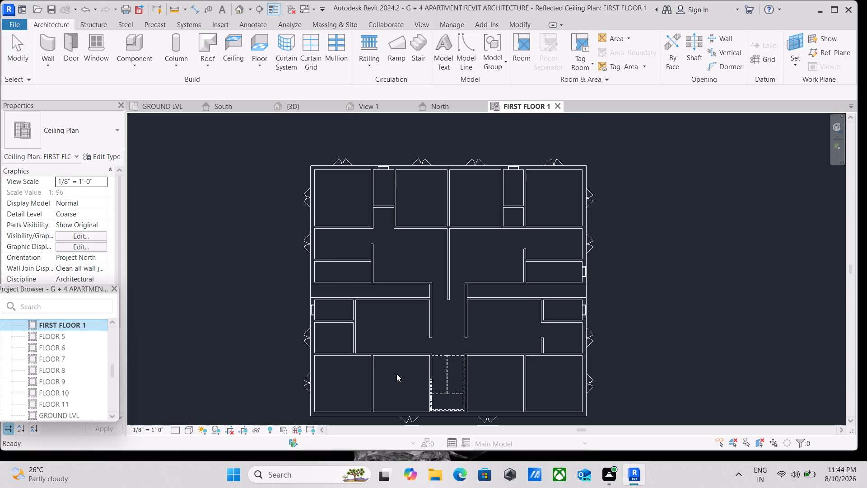
pyautogui.moveTo(396, 374); pyautogui.dragTo(410, 276, button='middle')
pyautogui.scroll(-2, 399, 372)
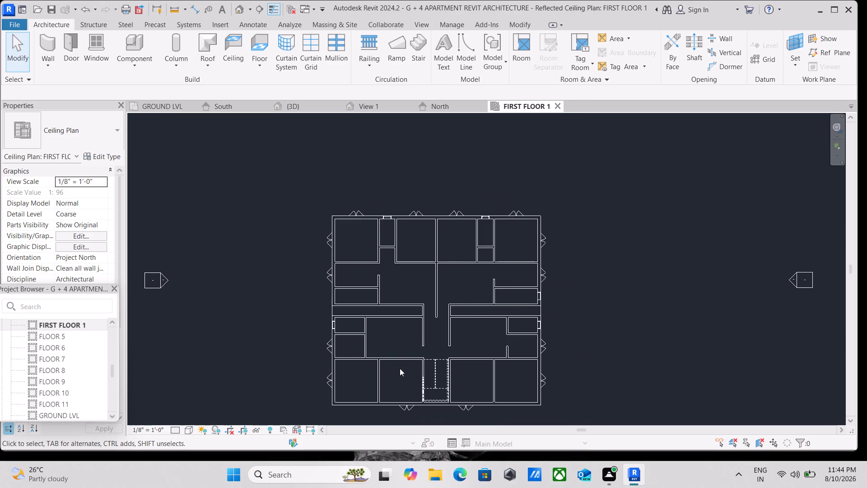
pyautogui.moveTo(401, 364); pyautogui.dragTo(408, 301, button='middle')
pyautogui.scroll(1, 408, 301)
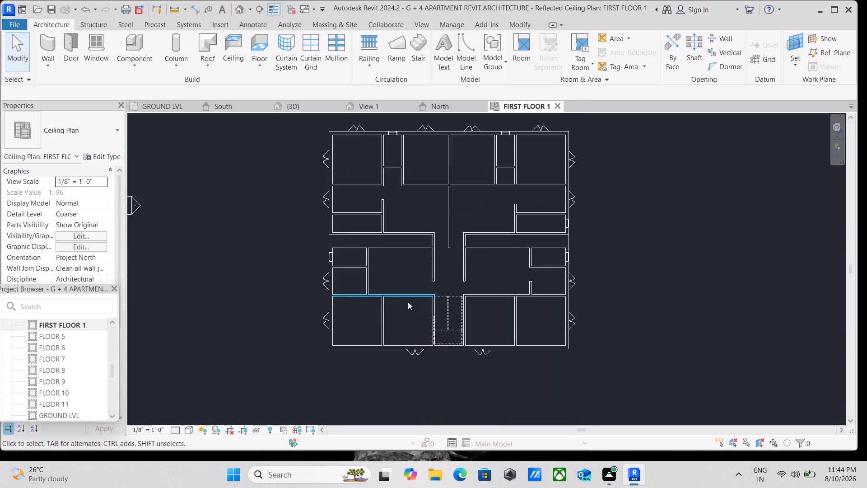
pyautogui.scroll(1, 396, 313)
pyautogui.moveTo(396, 313); pyautogui.dragTo(398, 295, button='middle')
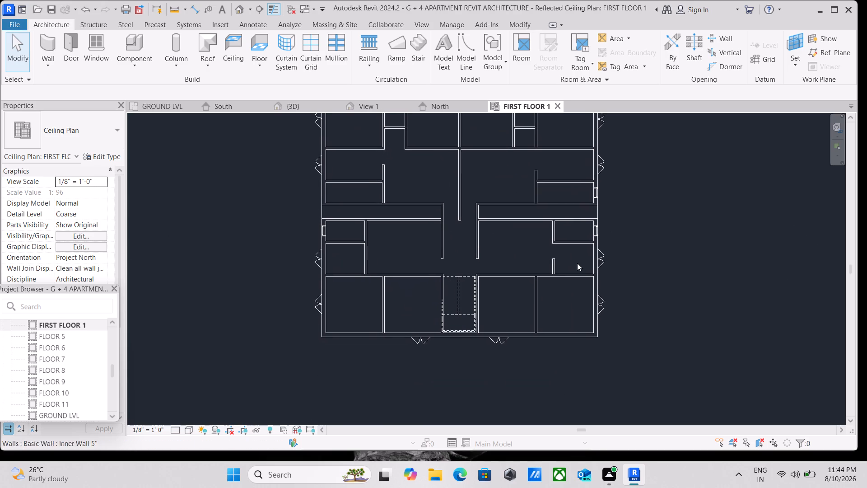
pyautogui.click(346, 339)
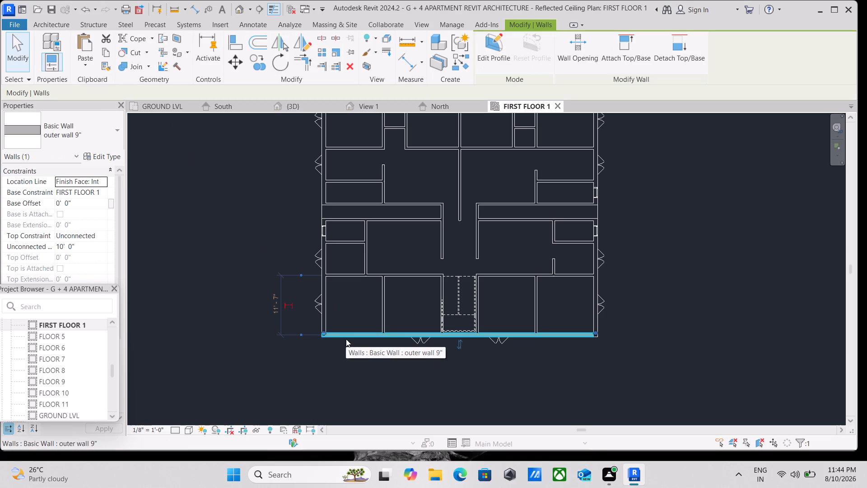
pyautogui.press('Escape')
pyautogui.scroll(2, 351, 335)
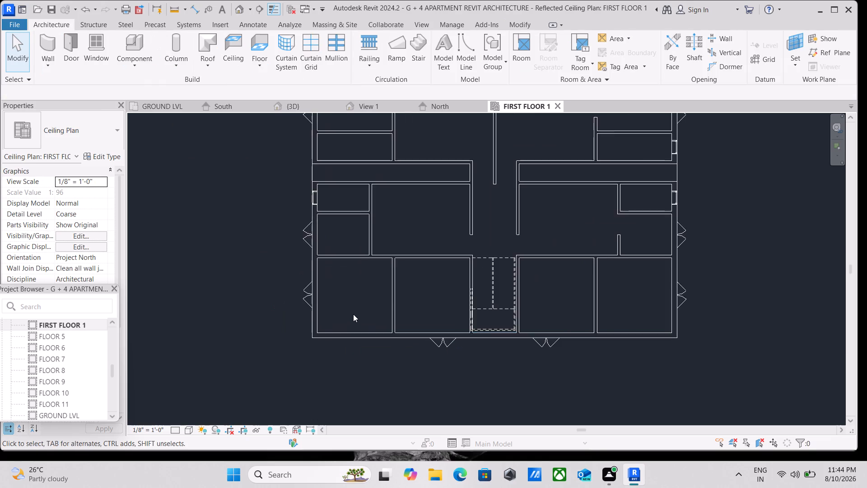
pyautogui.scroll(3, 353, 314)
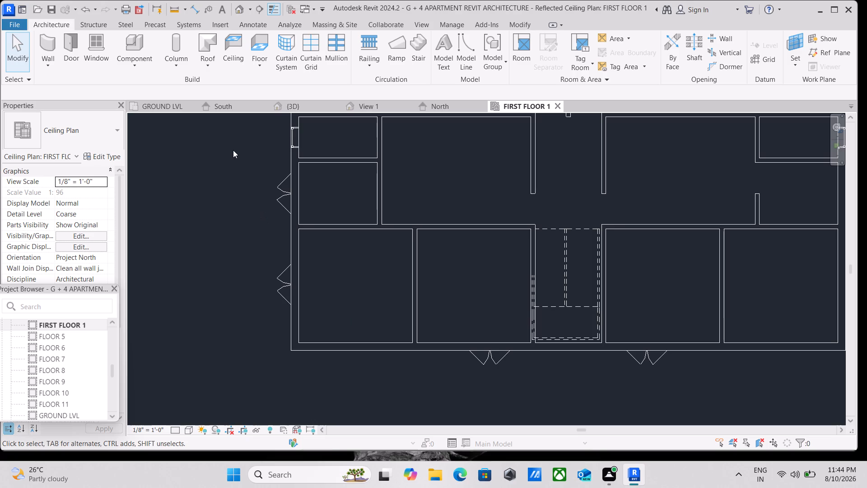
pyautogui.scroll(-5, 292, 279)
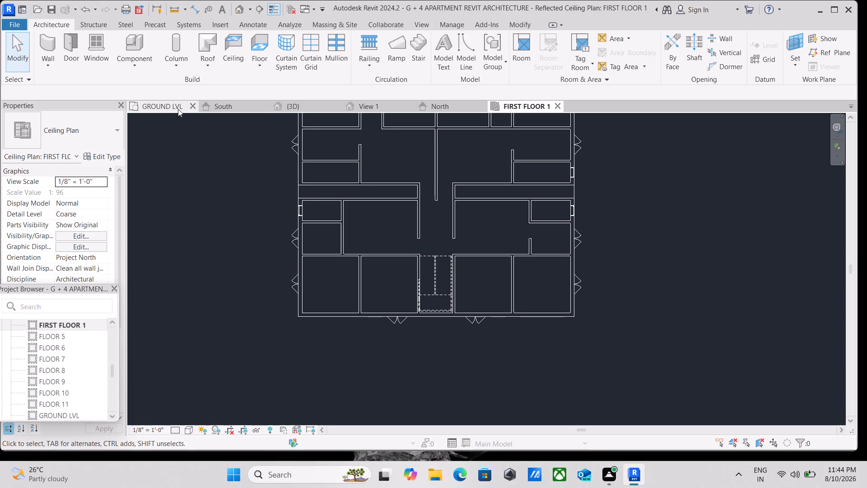
# In the 3D view, open the footprint of the ROOFING 6" slab above the ground storey for editing.
pyautogui.click(283, 107)
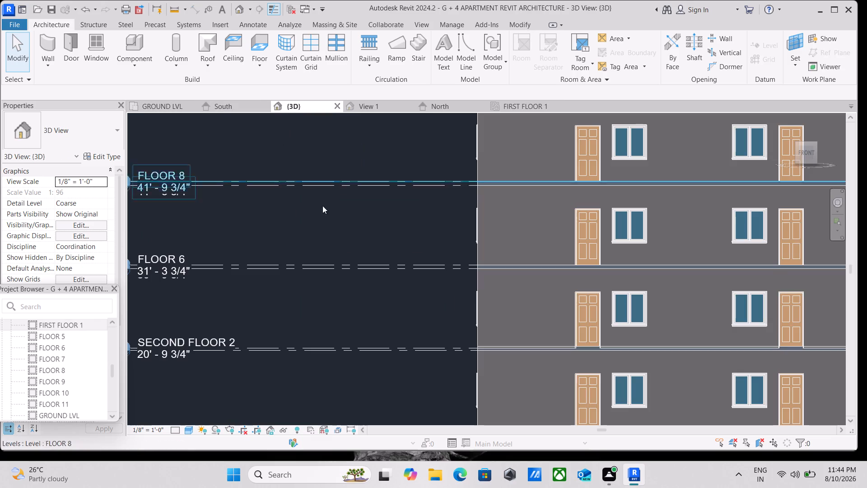
pyautogui.scroll(-2, 344, 263)
pyautogui.scroll(-2, 582, 371)
pyautogui.moveTo(757, 359); pyautogui.dragTo(737, 314, button='middle')
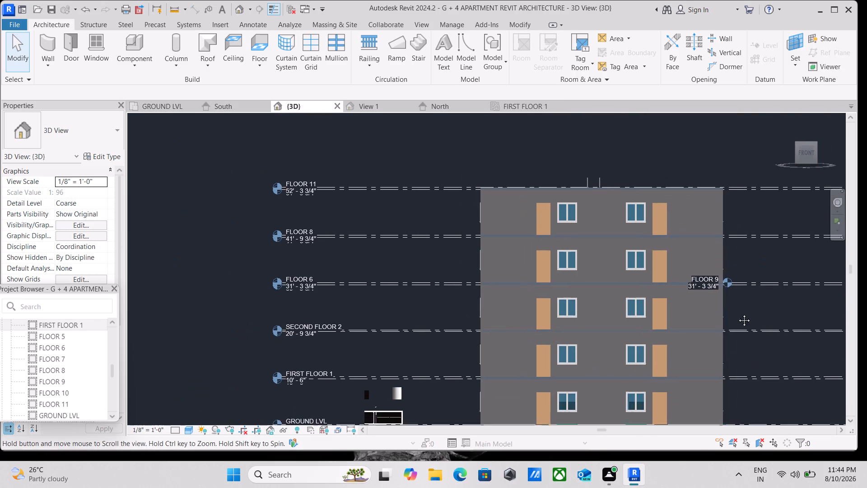
pyautogui.moveTo(737, 314); pyautogui.dragTo(711, 269, button='middle')
pyautogui.scroll(3, 699, 305)
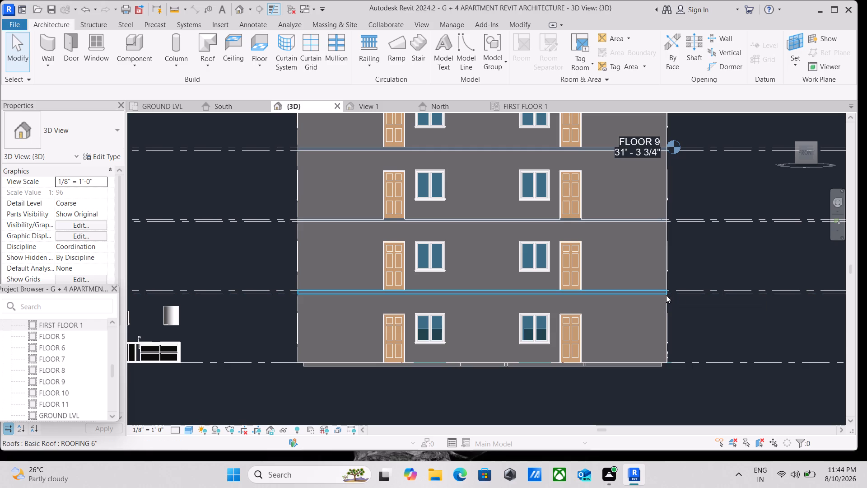
pyautogui.click(666, 295)
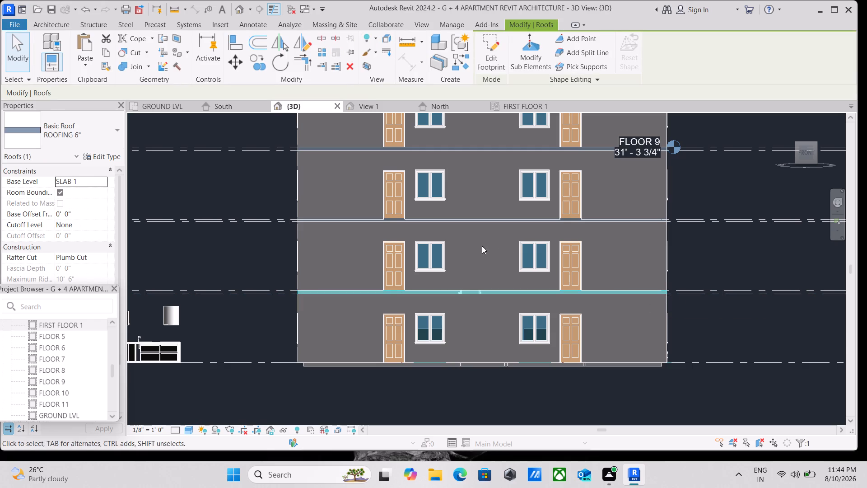
pyautogui.click(494, 58)
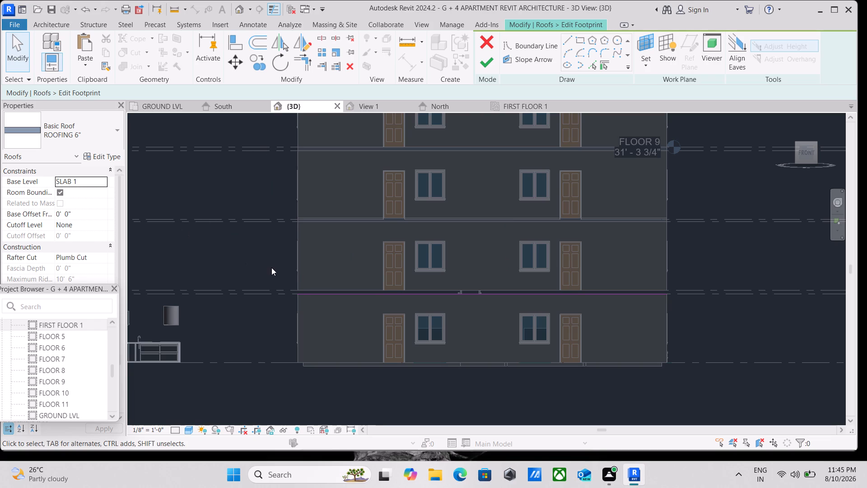
# Open the SLAB 1 floor plan with the roof footprint still in edit mode.
pyautogui.scroll(-2, 276, 274)
pyautogui.scroll(-2, 313, 311)
pyautogui.scroll(-1, 485, 300)
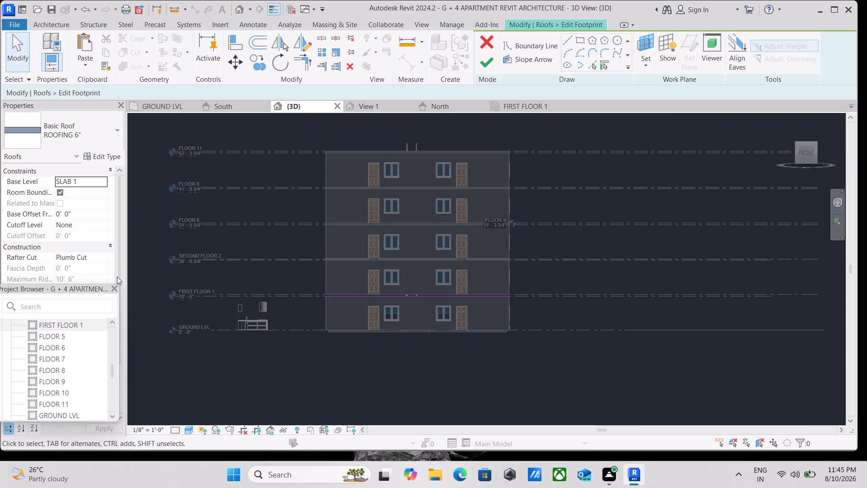
pyautogui.scroll(-1, 66, 337)
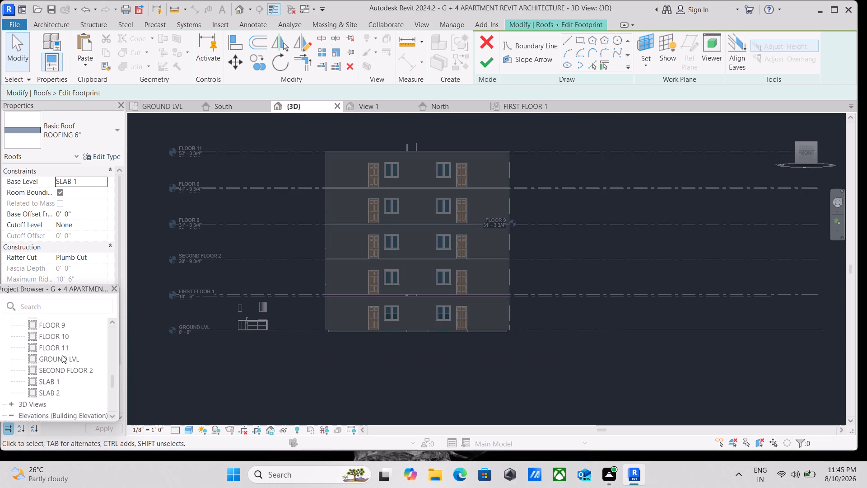
pyautogui.scroll(3, 62, 355)
pyautogui.doubleClick(54, 403)
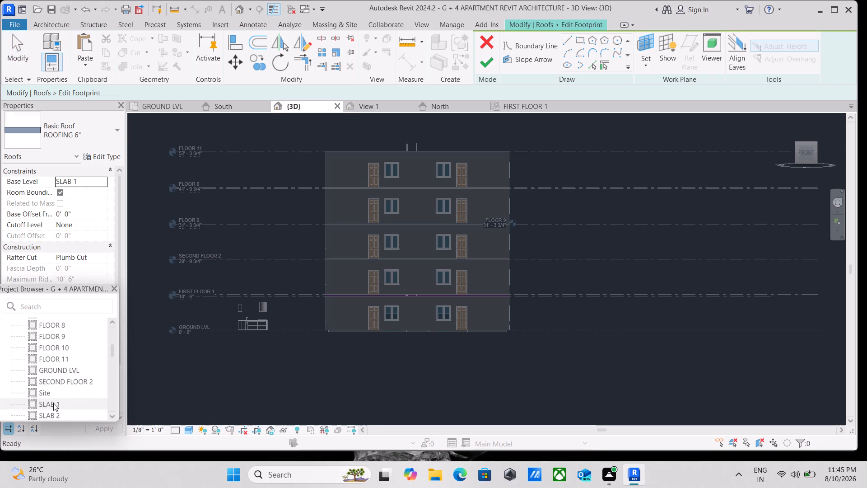
# Draw a three-sided boundary projection from the footprint's lower-left corner, 3'-0" deep and 23'-2" long, closing back beside the staircase wall.
pyautogui.scroll(4, 243, 254)
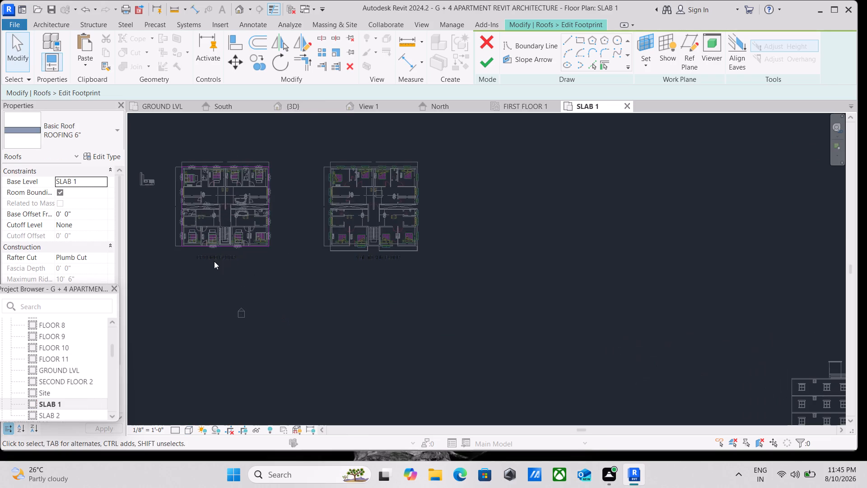
pyautogui.scroll(8, 214, 261)
pyautogui.moveTo(227, 259); pyautogui.dragTo(350, 293, button='middle')
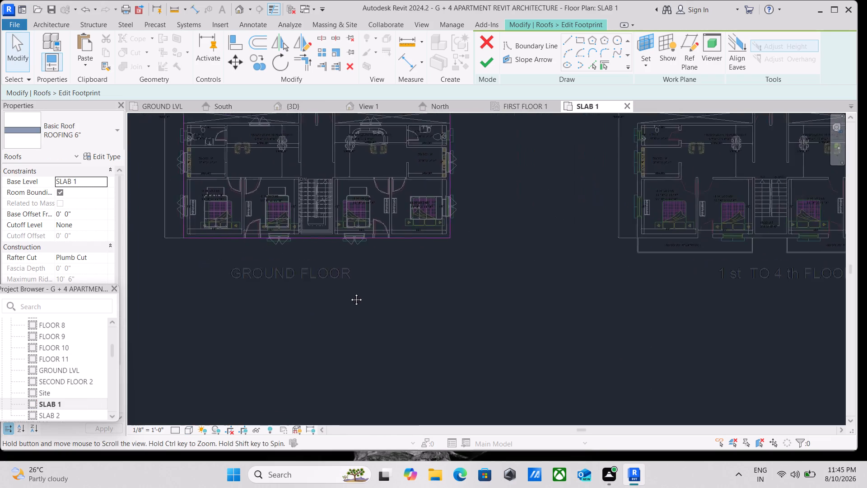
pyautogui.moveTo(350, 293); pyautogui.dragTo(471, 312, button='middle')
pyautogui.scroll(6, 377, 273)
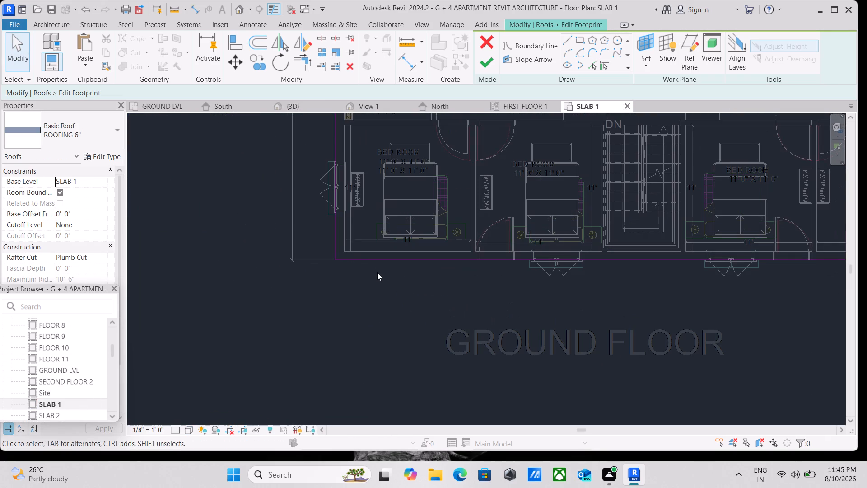
pyautogui.scroll(2, 377, 271)
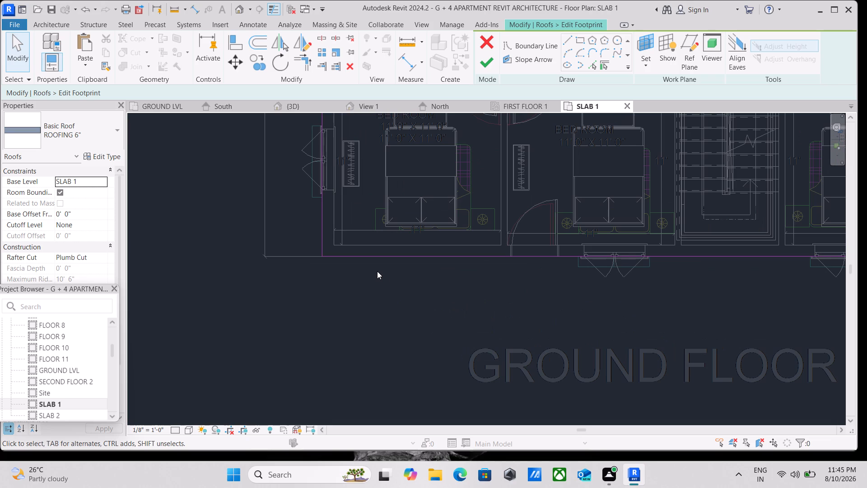
pyautogui.scroll(-1, 377, 271)
pyautogui.moveTo(377, 271); pyautogui.dragTo(377, 253, button='middle')
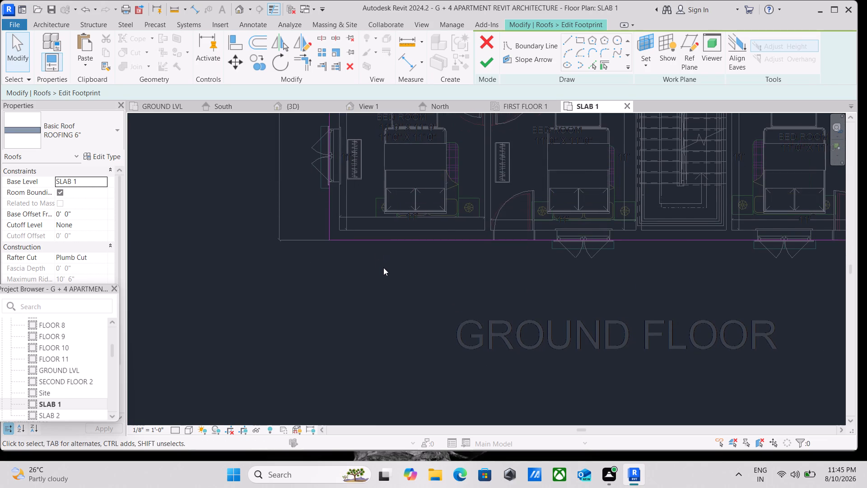
pyautogui.scroll(-1, 383, 267)
pyautogui.moveTo(383, 267); pyautogui.dragTo(385, 263, button='middle')
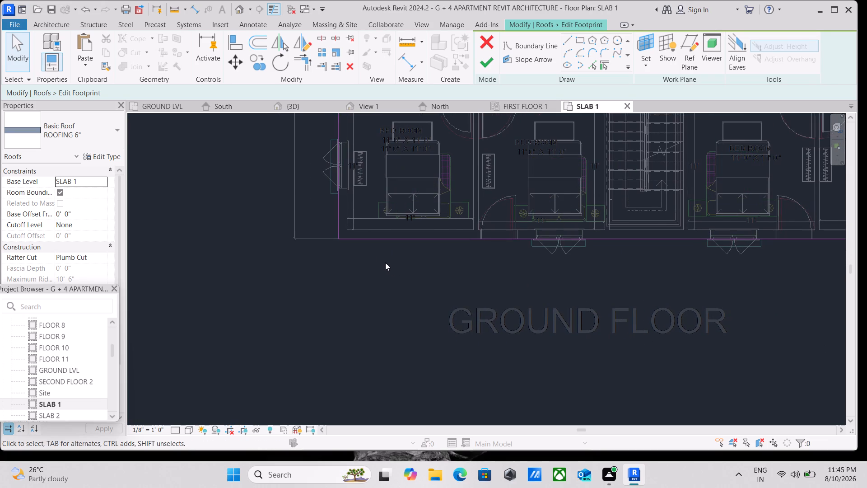
pyautogui.scroll(-2, 385, 263)
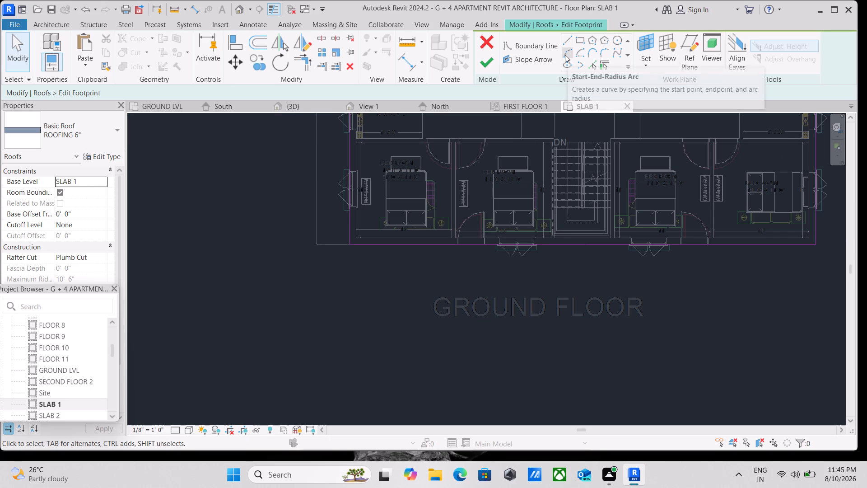
pyautogui.click(565, 42)
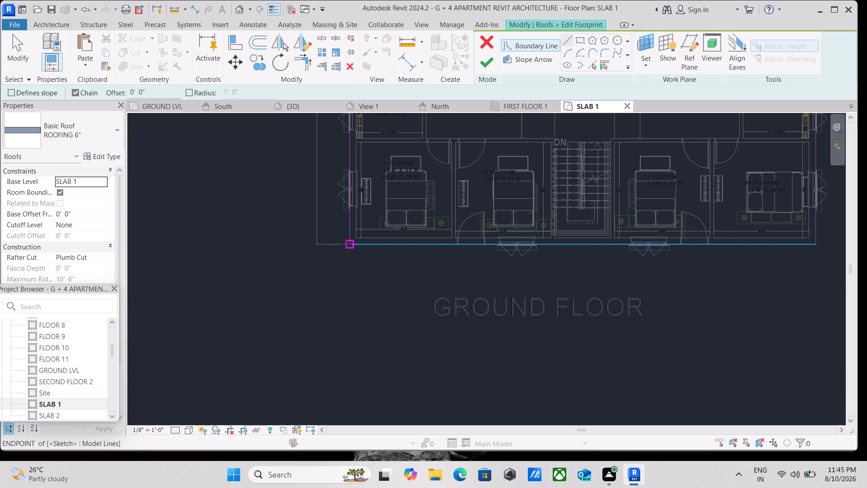
pyautogui.click(350, 244)
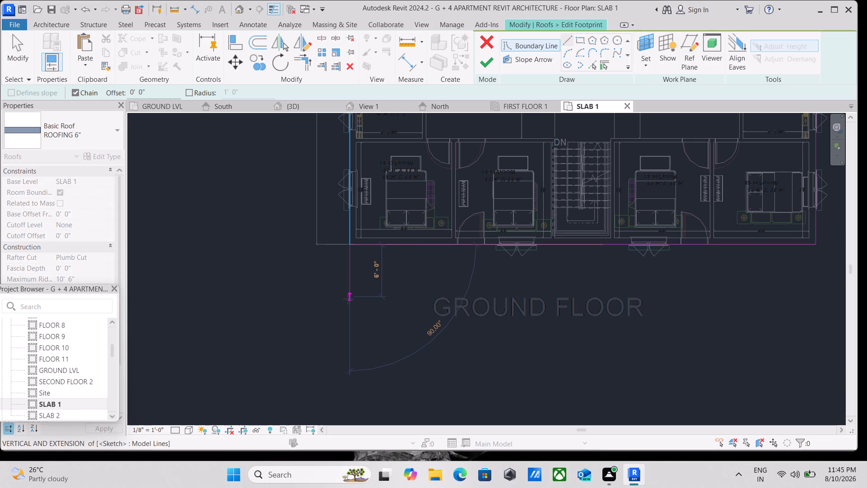
pyautogui.scroll(2, 349, 282)
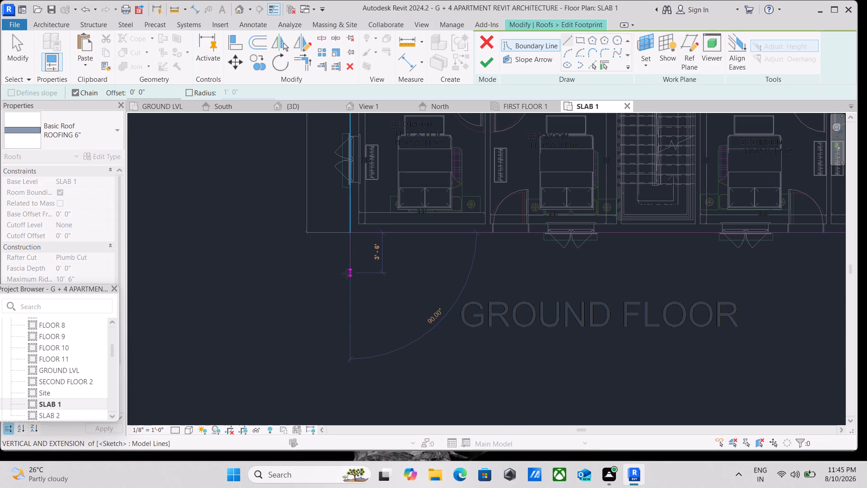
pyautogui.scroll(2, 346, 270)
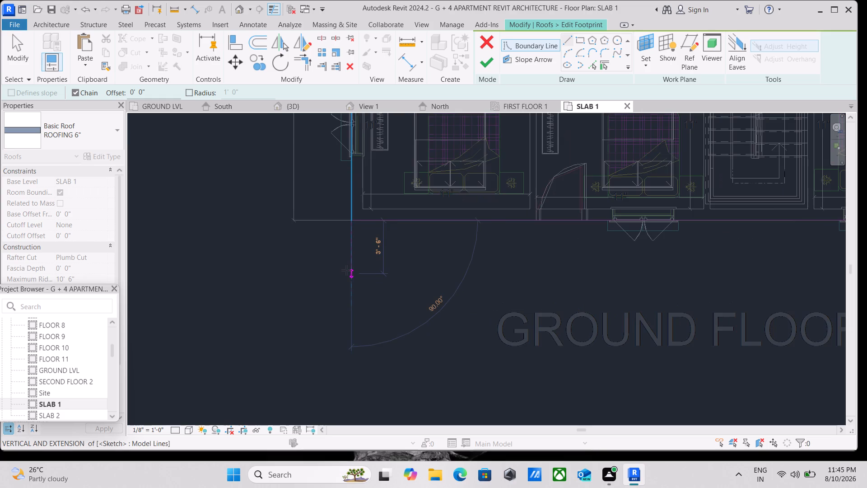
pyautogui.scroll(3, 346, 270)
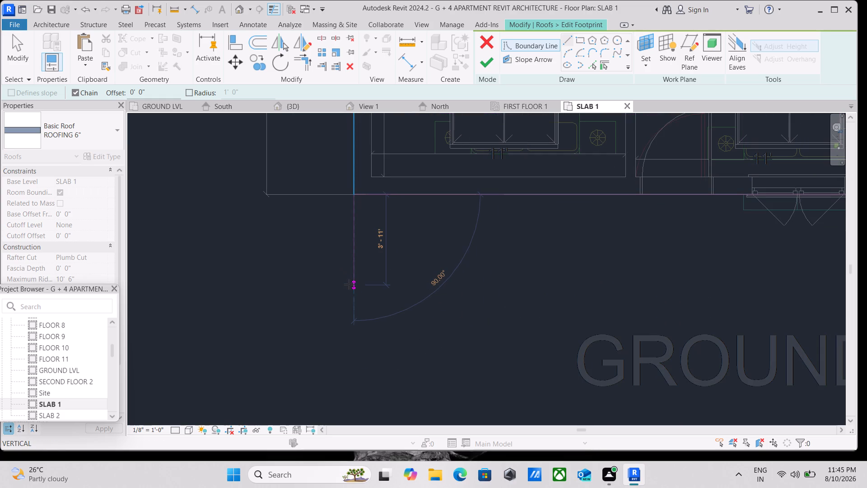
pyautogui.scroll(-2, 349, 284)
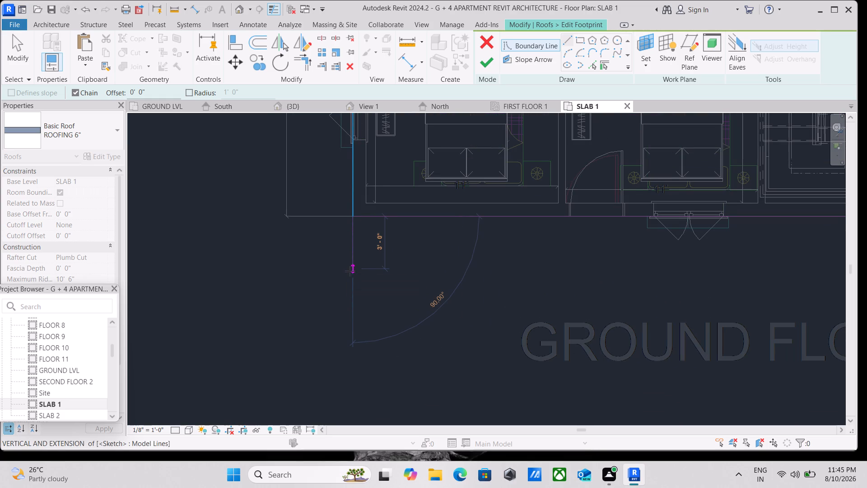
pyautogui.click(350, 270)
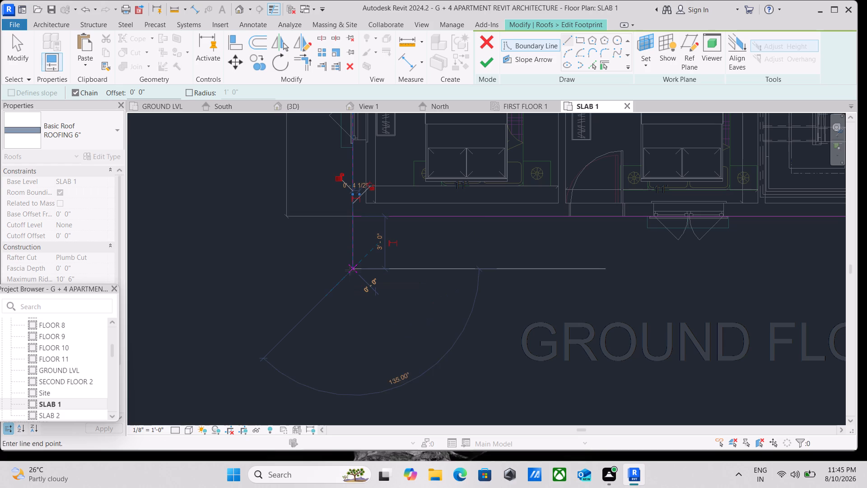
pyautogui.scroll(-1, 501, 263)
pyautogui.moveTo(504, 263); pyautogui.dragTo(378, 264, button='middle')
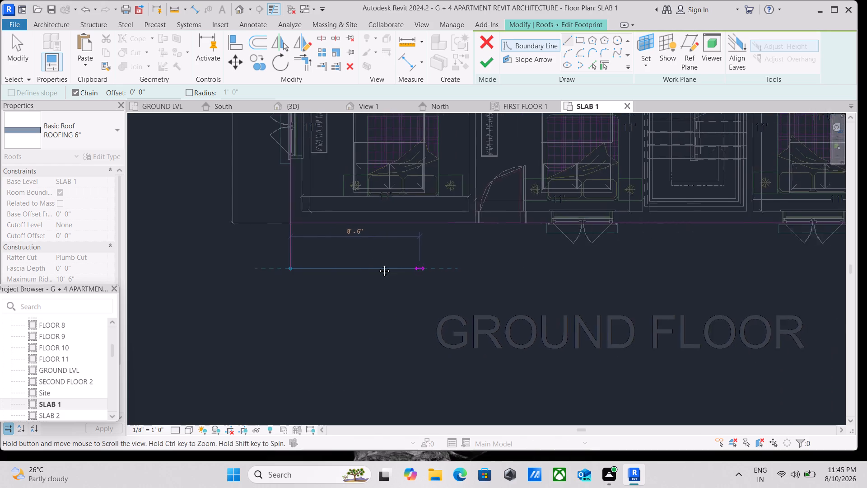
pyautogui.moveTo(378, 264); pyautogui.dragTo(279, 267, button='middle')
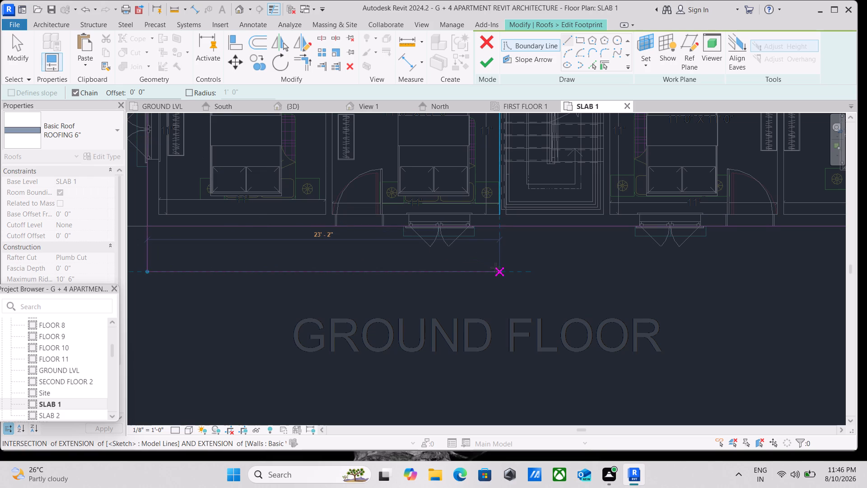
pyautogui.click(496, 272)
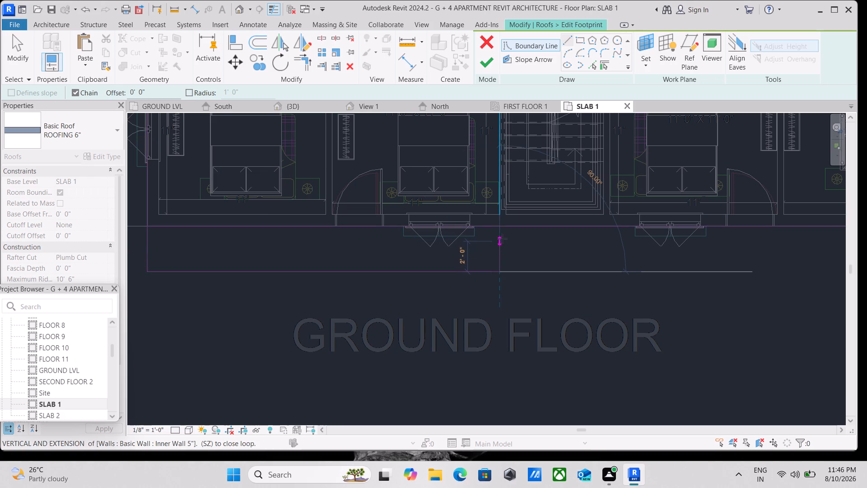
pyautogui.click(500, 228)
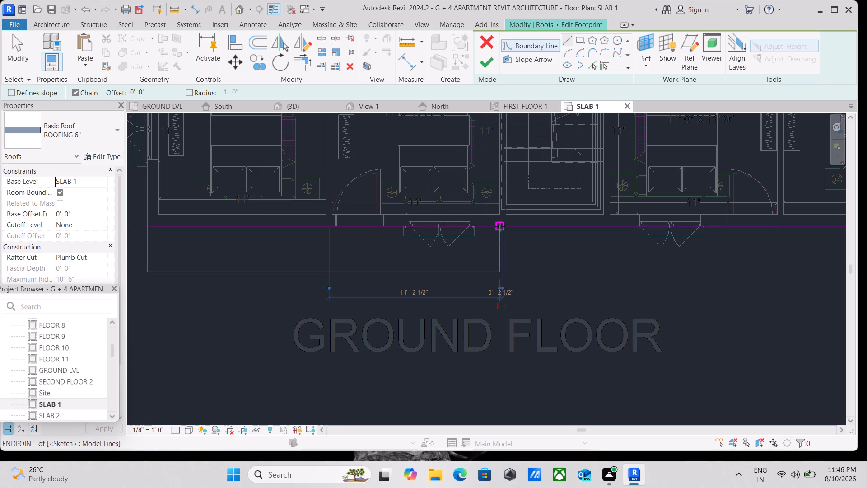
pyautogui.press('Escape')
pyautogui.scroll(-1, 327, 242)
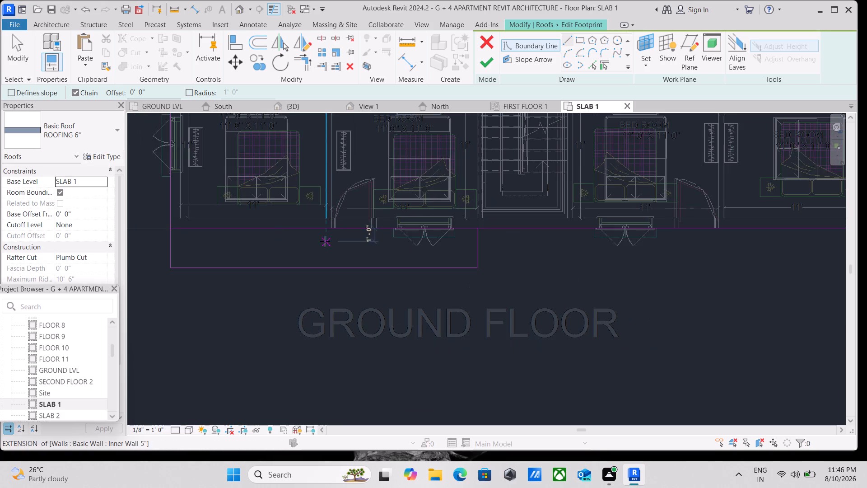
pyautogui.press('Escape')
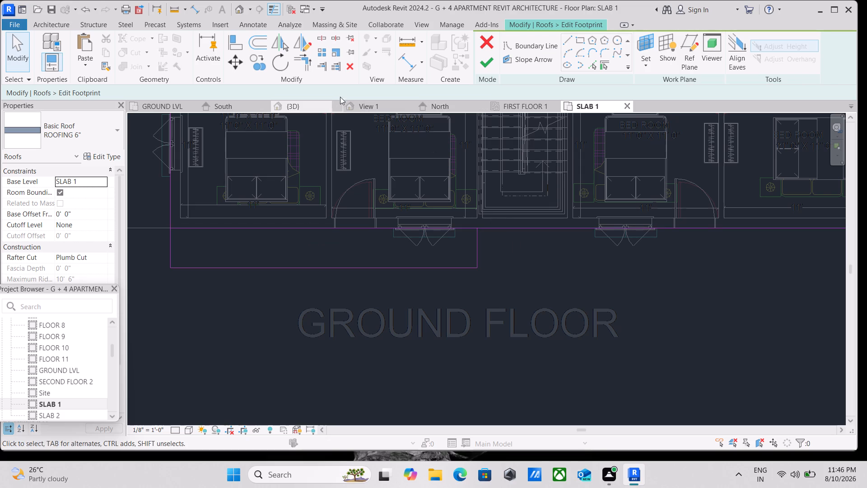
# Trim the projection's short edge beside the staircase to a corner with the footprint's lower boundary line.
pyautogui.click(306, 61)
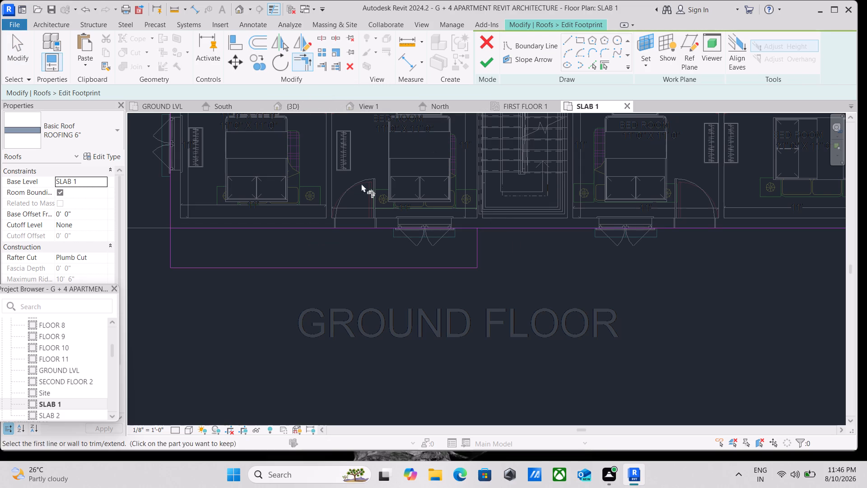
pyautogui.click(475, 245)
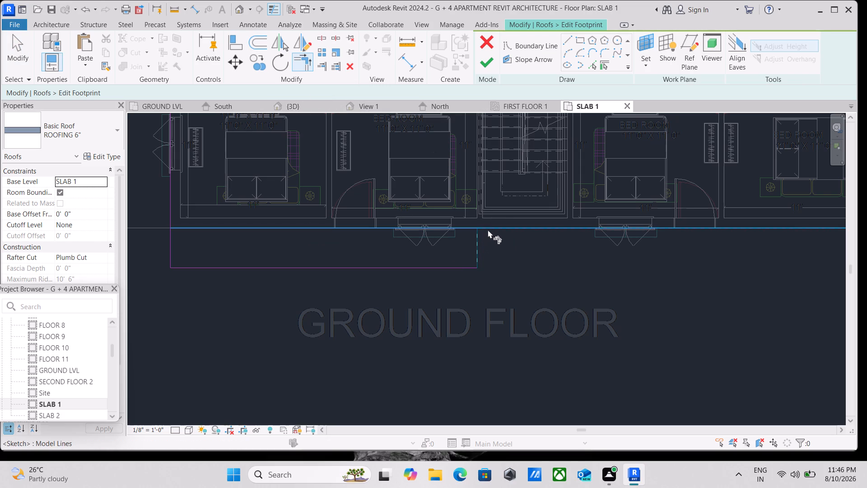
pyautogui.click(496, 225)
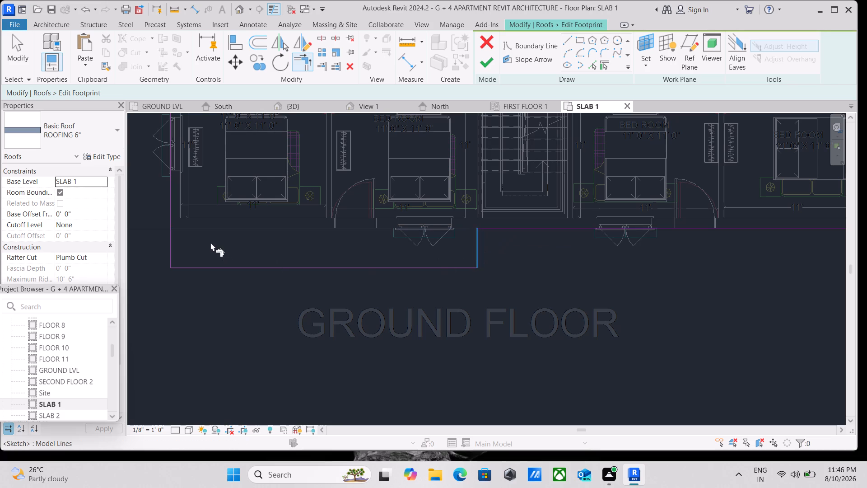
# Examine how the new projection meets the left edge of the roof footprint at its lower-left corner.
pyautogui.scroll(-1, 177, 235)
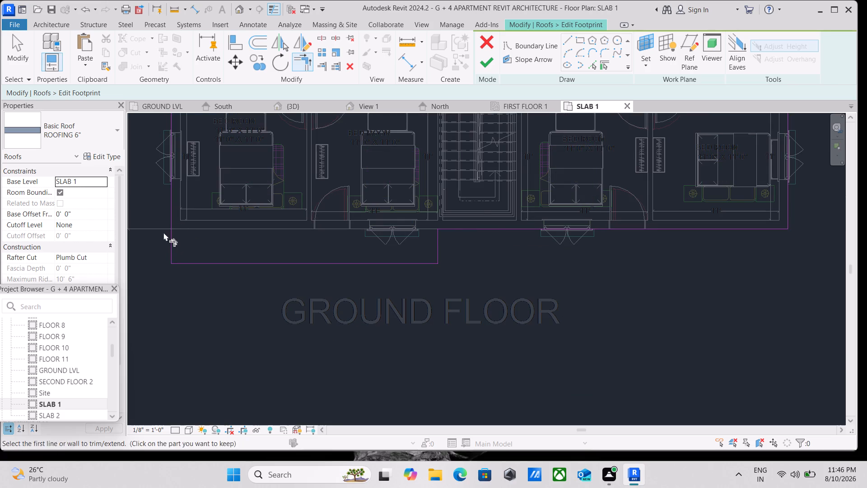
pyautogui.scroll(20, 171, 228)
pyautogui.scroll(2, 171, 228)
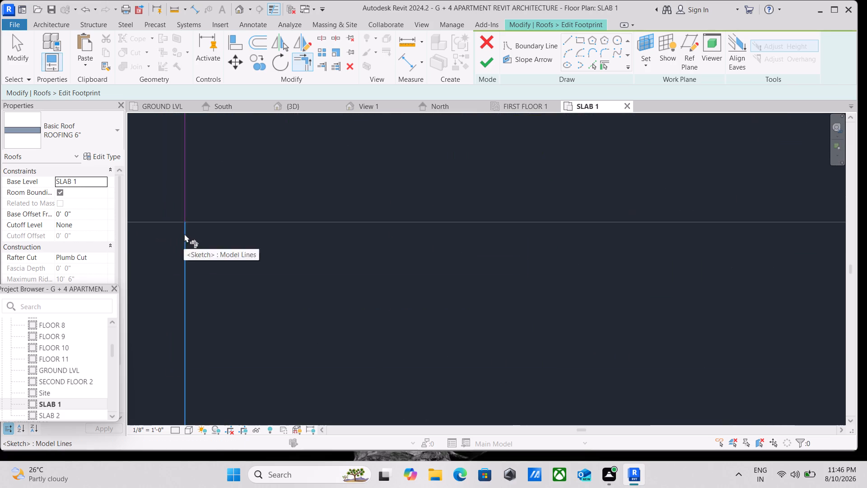
pyautogui.scroll(6, 184, 234)
pyautogui.scroll(-7, 186, 217)
pyautogui.scroll(-3, 408, 339)
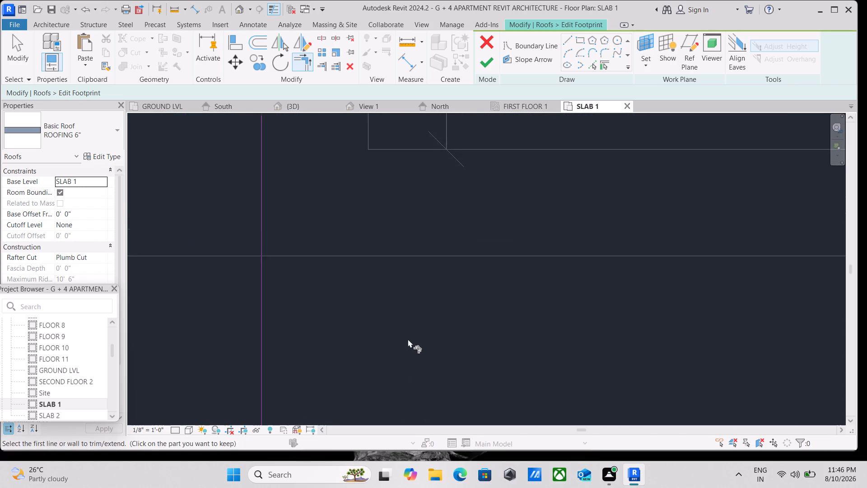
pyautogui.scroll(1, 408, 332)
pyautogui.scroll(-9, 408, 328)
pyautogui.moveTo(407, 328); pyautogui.dragTo(314, 257, button='middle')
pyautogui.scroll(1, 314, 257)
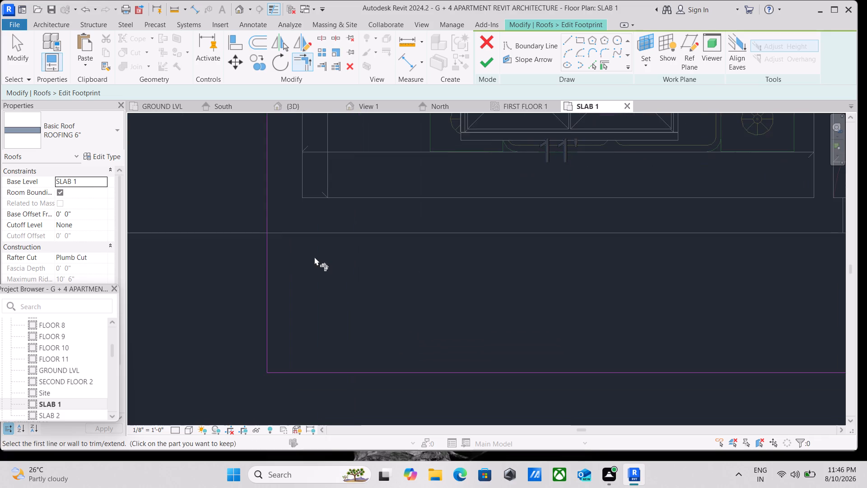
pyautogui.scroll(-8, 318, 266)
pyautogui.scroll(-2, 539, 362)
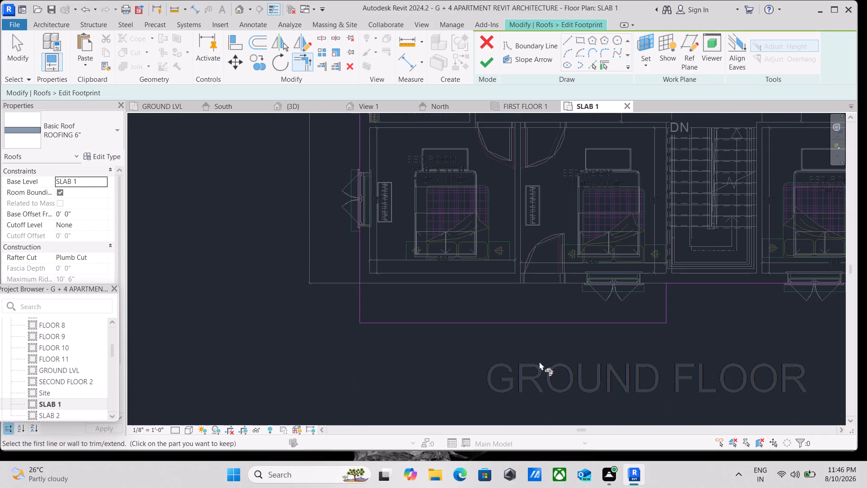
# Draw a matching three-sided boundary projection, 3'-0" deep, from the staircase's other wall to the footprint's lower-right corner.
pyautogui.moveTo(539, 361); pyautogui.dragTo(322, 304, button='middle')
pyautogui.scroll(-1, 379, 314)
pyautogui.moveTo(427, 315); pyautogui.dragTo(355, 314, button='middle')
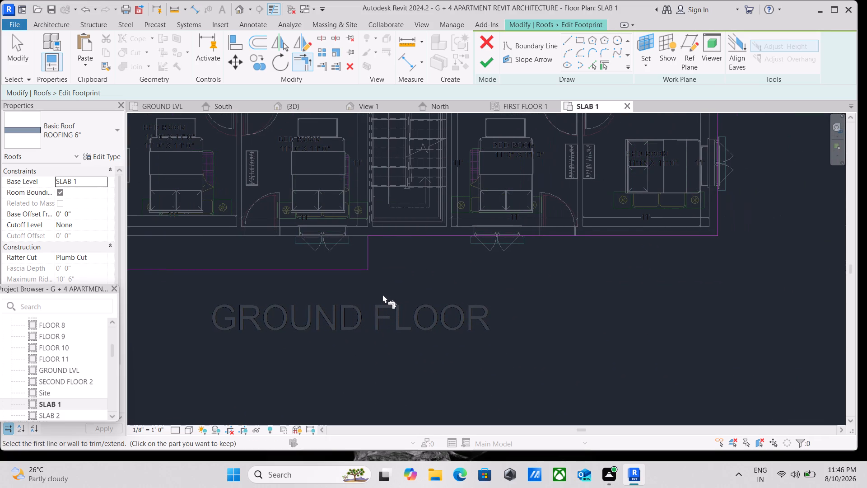
pyautogui.press('Escape')
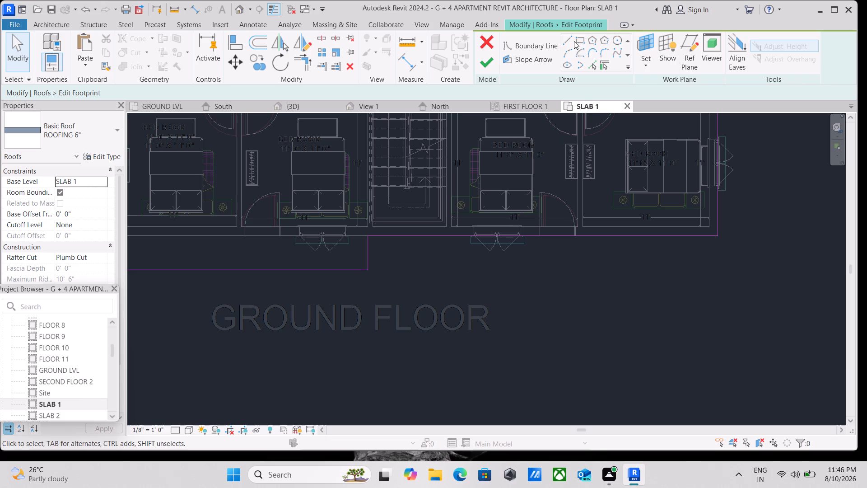
pyautogui.press('Escape')
pyautogui.click(567, 39)
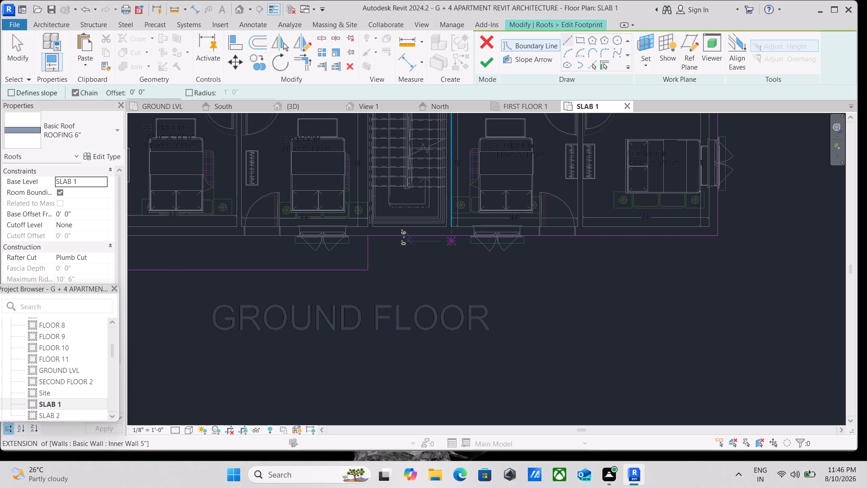
pyautogui.click(452, 239)
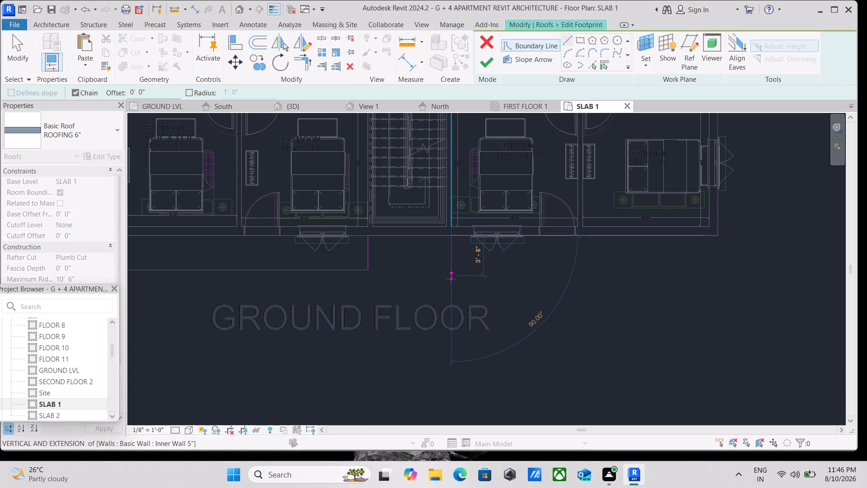
pyautogui.click(451, 271)
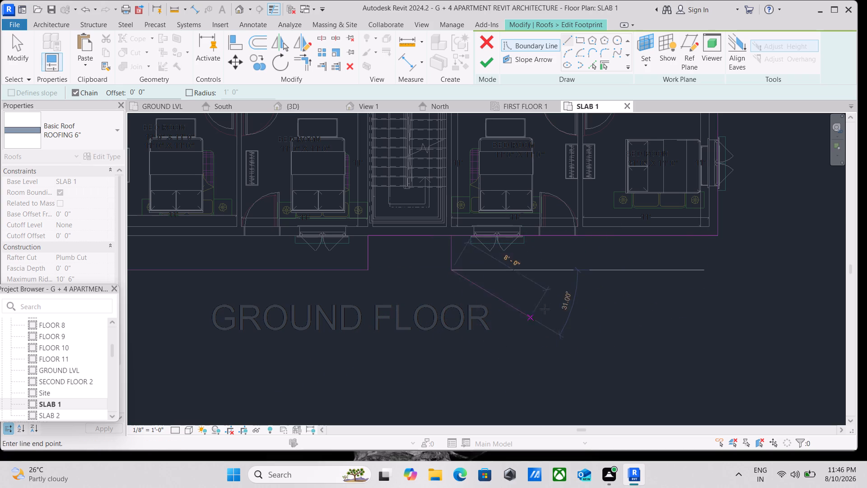
pyautogui.press('Escape')
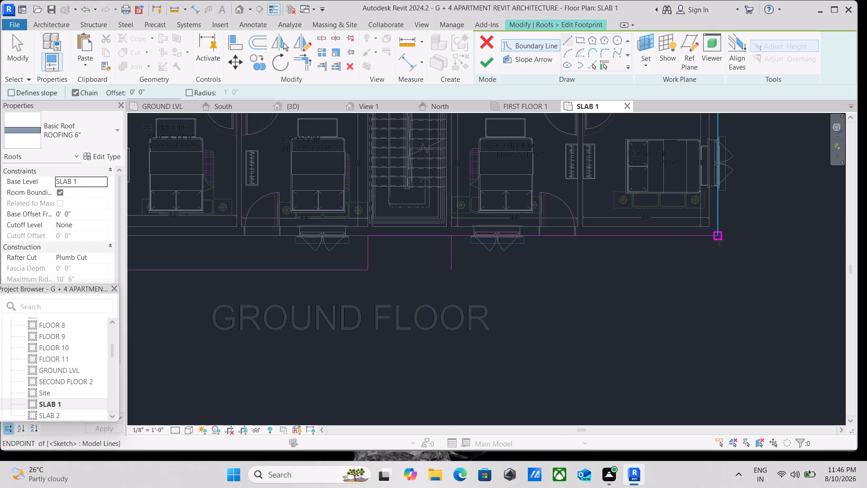
pyautogui.click(714, 272)
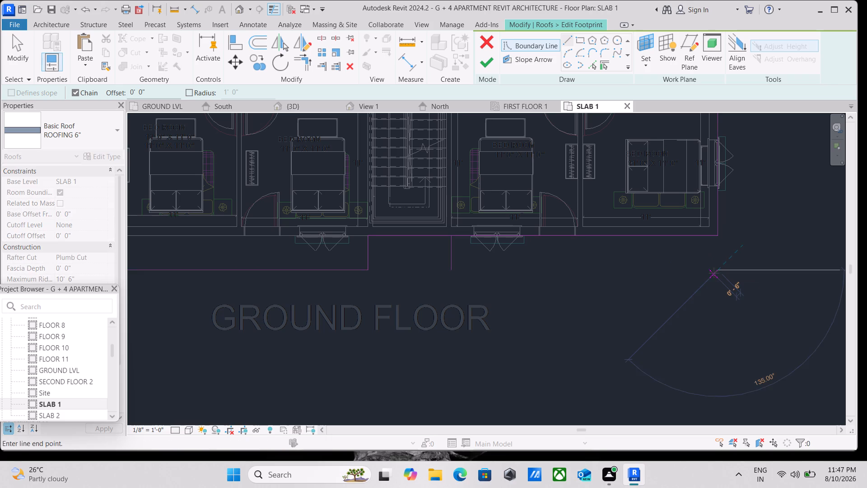
pyautogui.press('Escape')
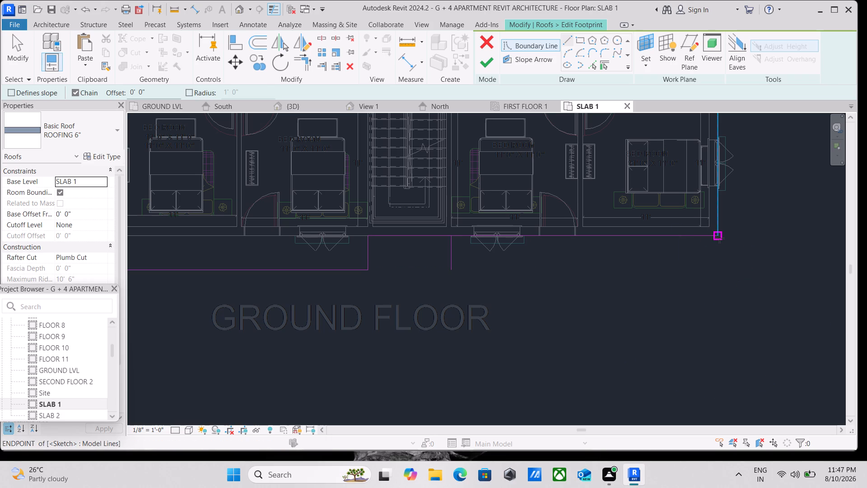
pyautogui.click(717, 236)
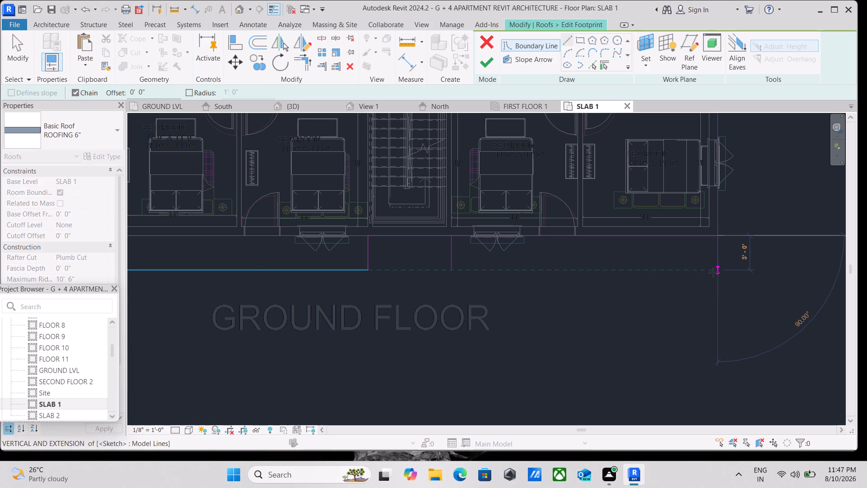
pyautogui.click(713, 272)
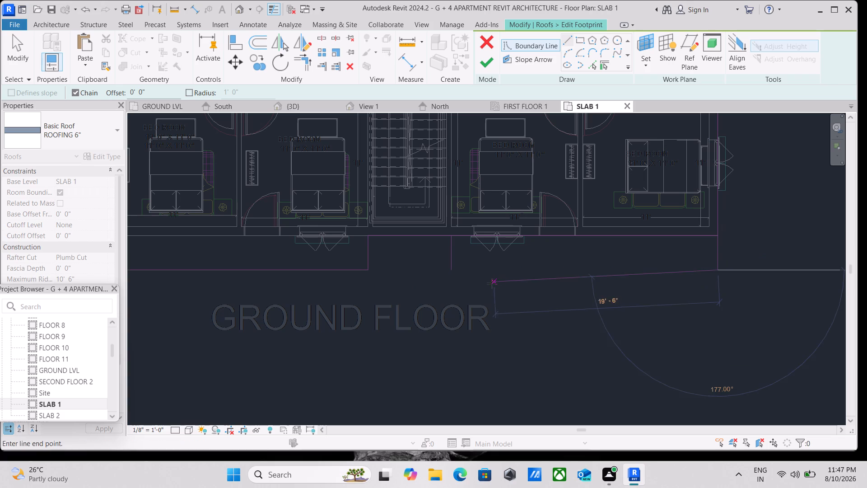
pyautogui.click(453, 268)
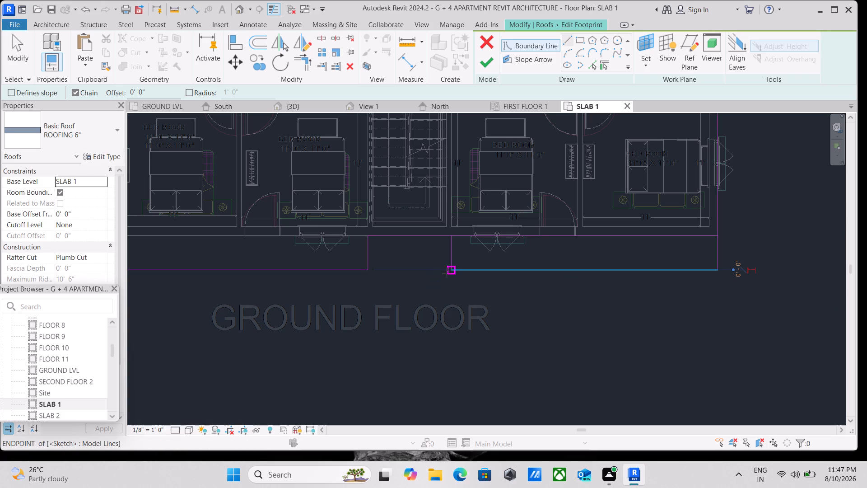
pyautogui.click(450, 269)
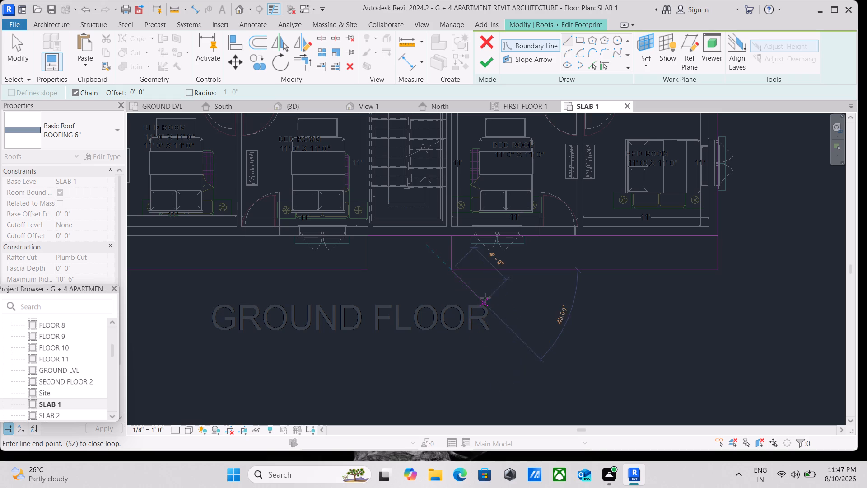
pyautogui.press('Escape')
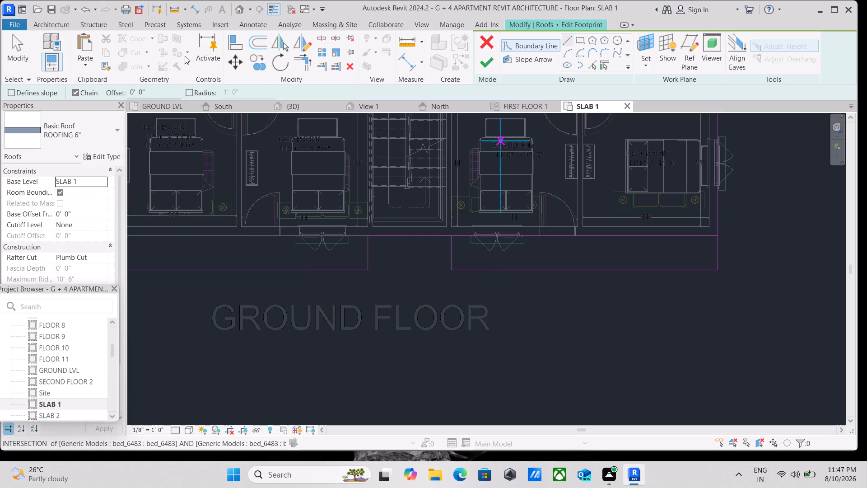
# Trim the second projection's short edge to a corner with the lower boundary segment in front of the staircase.
pyautogui.click(306, 60)
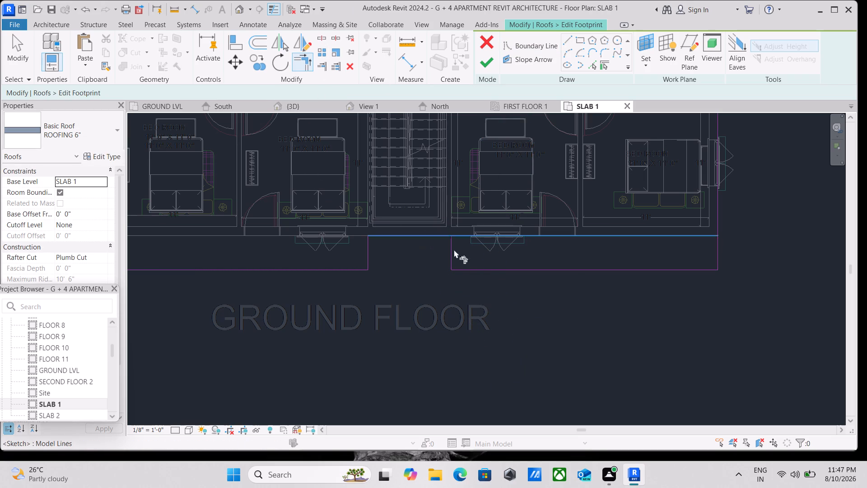
pyautogui.scroll(2, 447, 248)
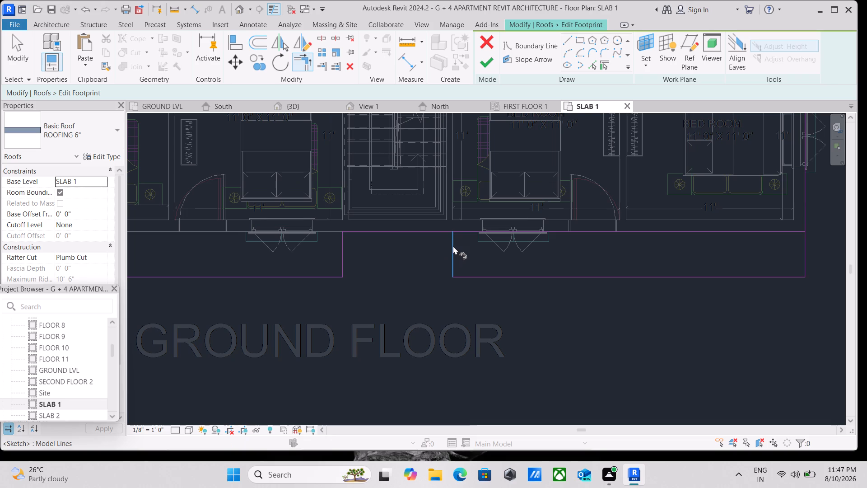
pyautogui.click(453, 246)
pyautogui.click(433, 230)
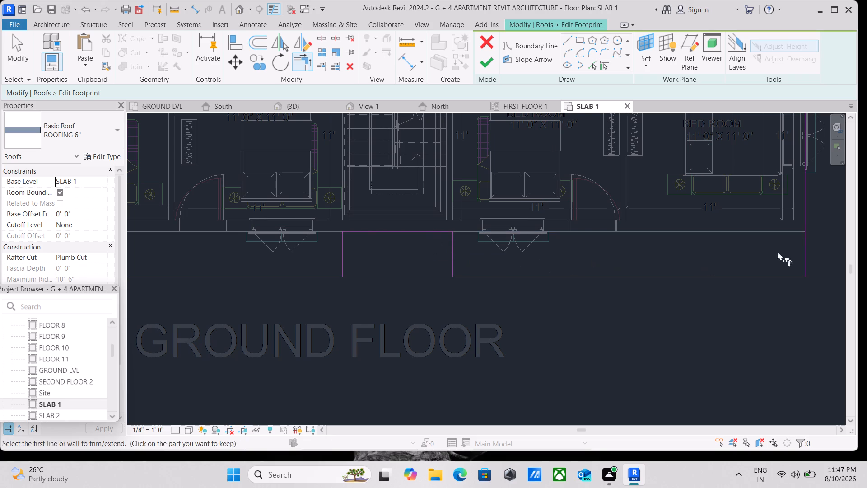
# Finish the SLAB 1 roof footprint edit and try to attach the highlighted walls to the roof.
pyautogui.scroll(-2, 616, 235)
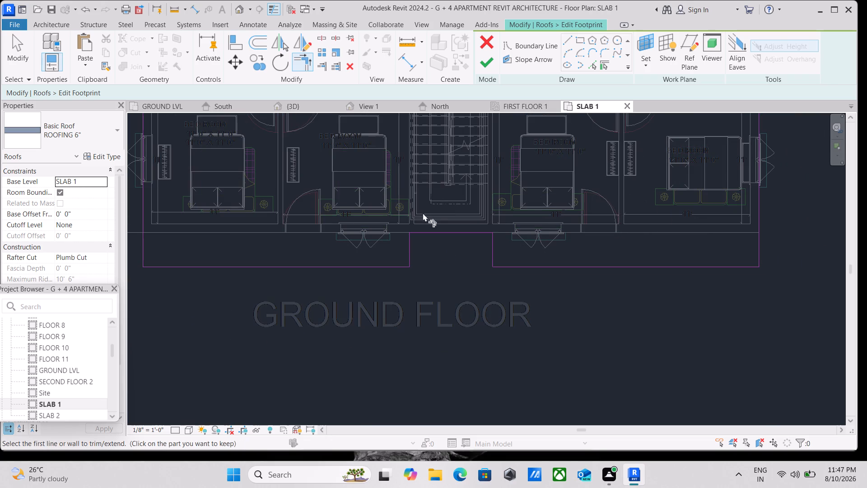
pyautogui.scroll(-2, 441, 253)
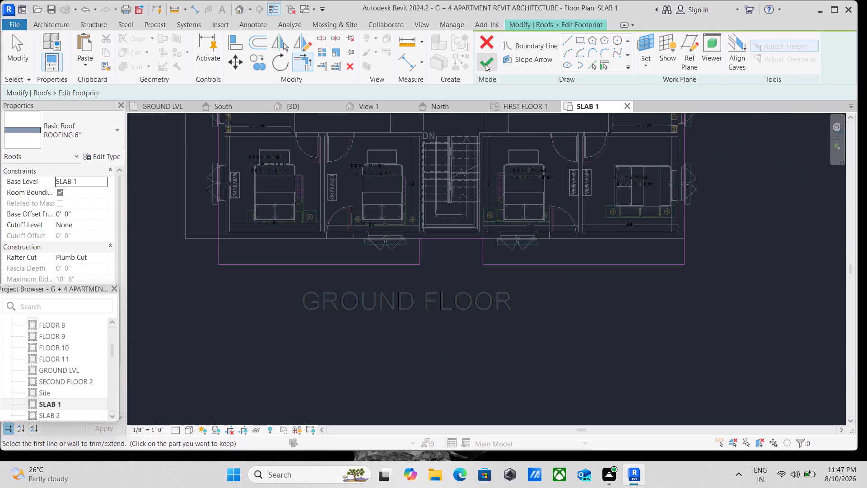
pyautogui.click(485, 66)
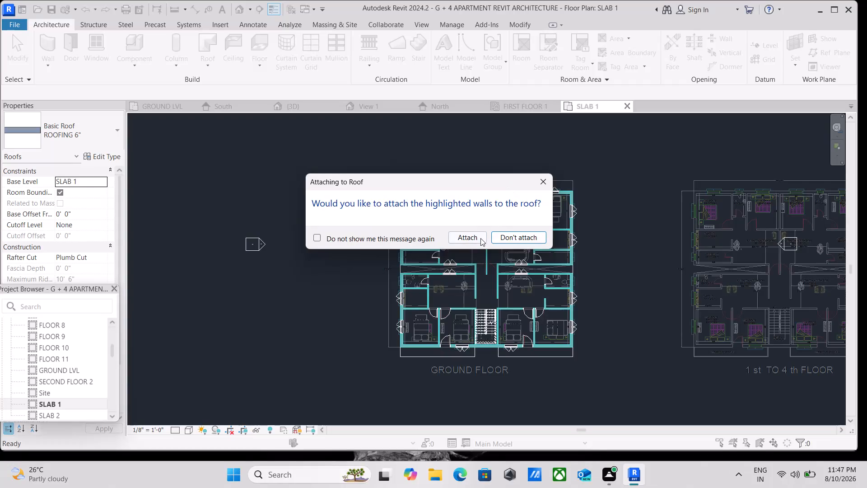
pyautogui.click(477, 238)
pyautogui.scroll(-2, 639, 258)
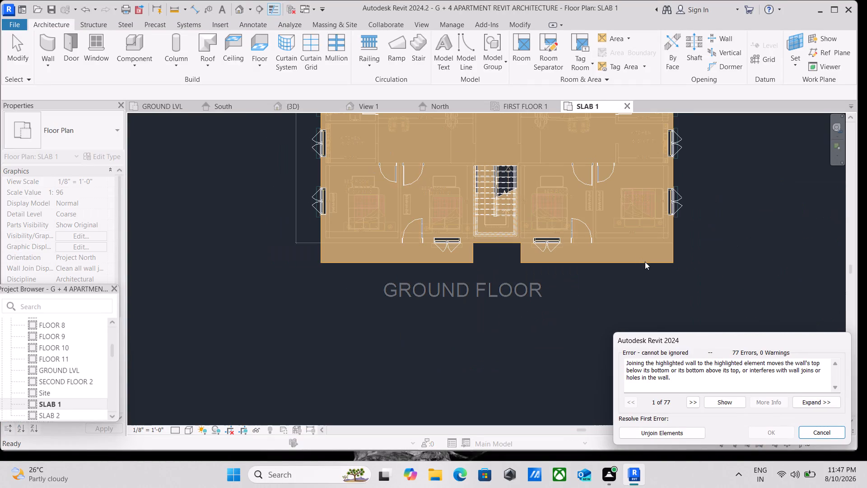
pyautogui.scroll(2, 648, 267)
pyautogui.press('Escape')
# Examine the extended SLAB 1 roof outline in plan, and its two front projections in an isometric 3D view.
pyautogui.scroll(-1, 648, 267)
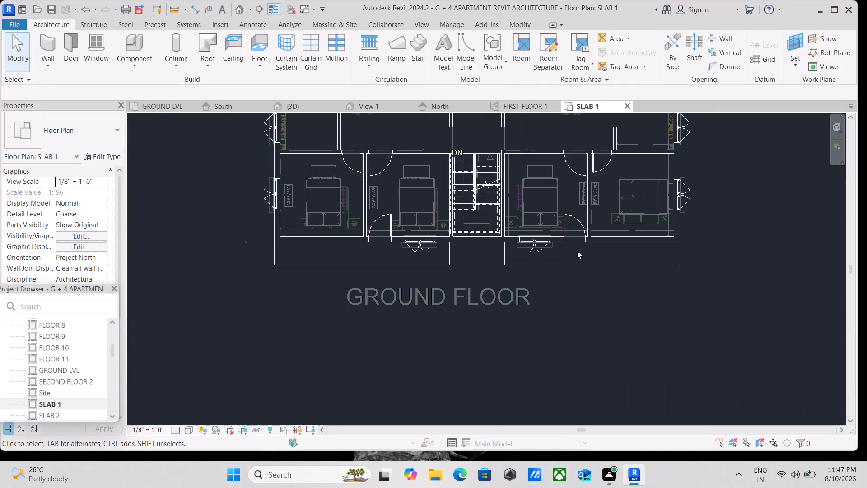
pyautogui.scroll(1, 564, 248)
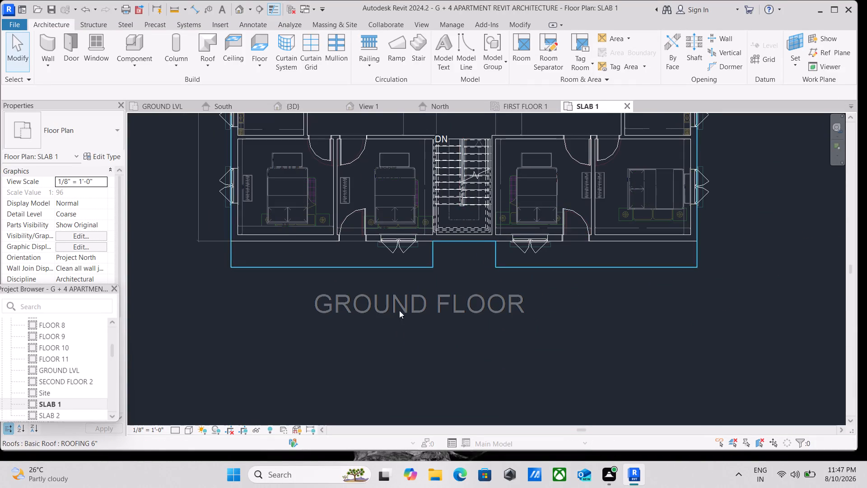
pyautogui.scroll(-2, 401, 314)
pyautogui.scroll(-2, 463, 280)
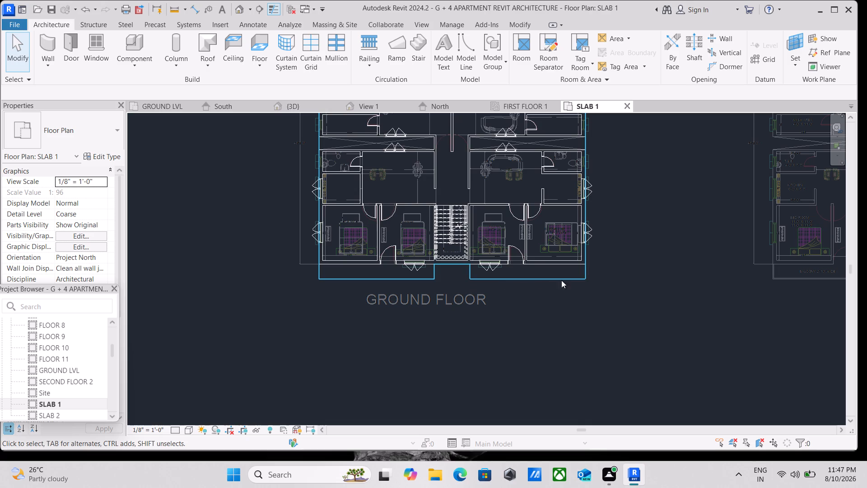
pyautogui.click(298, 104)
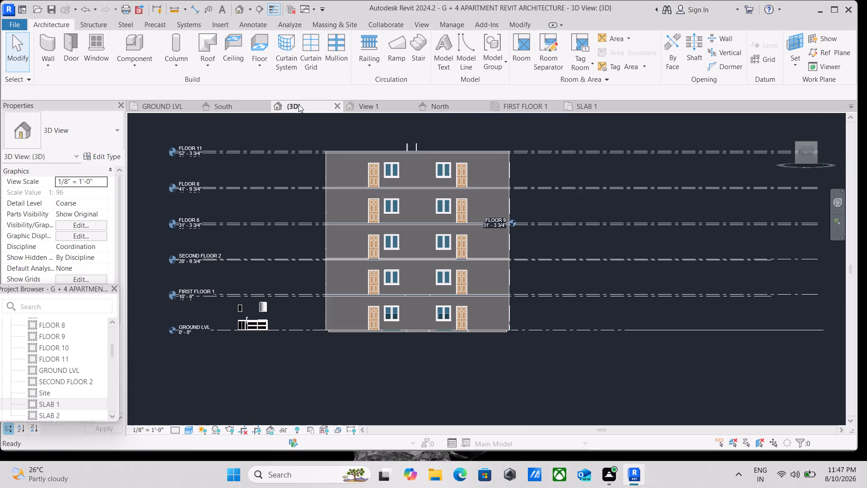
pyautogui.scroll(2, 433, 308)
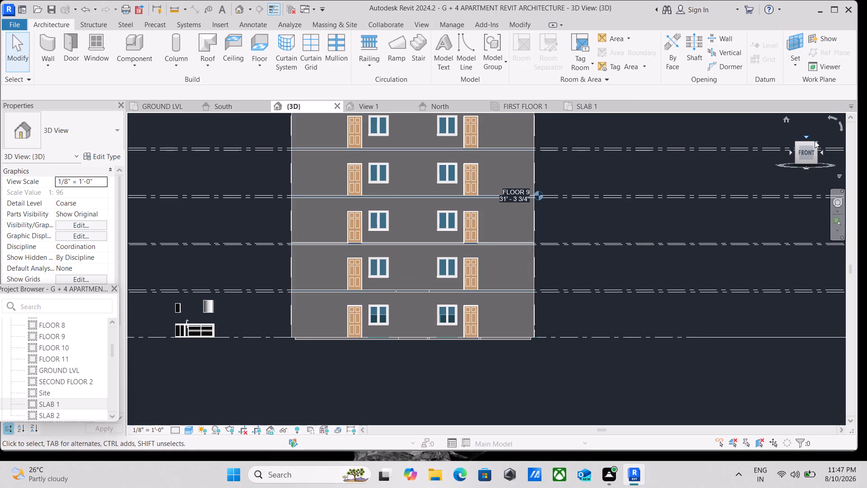
pyautogui.click(816, 145)
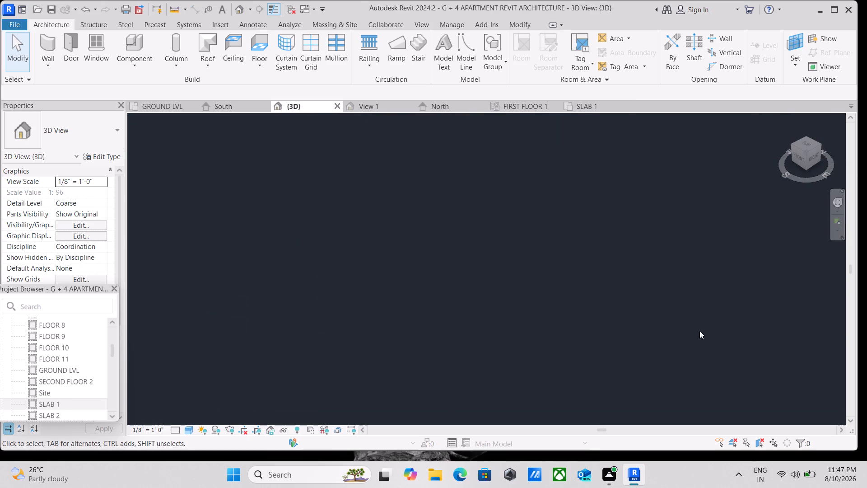
pyautogui.scroll(4, 625, 335)
pyautogui.scroll(3, 261, 92)
pyautogui.scroll(7, 299, 147)
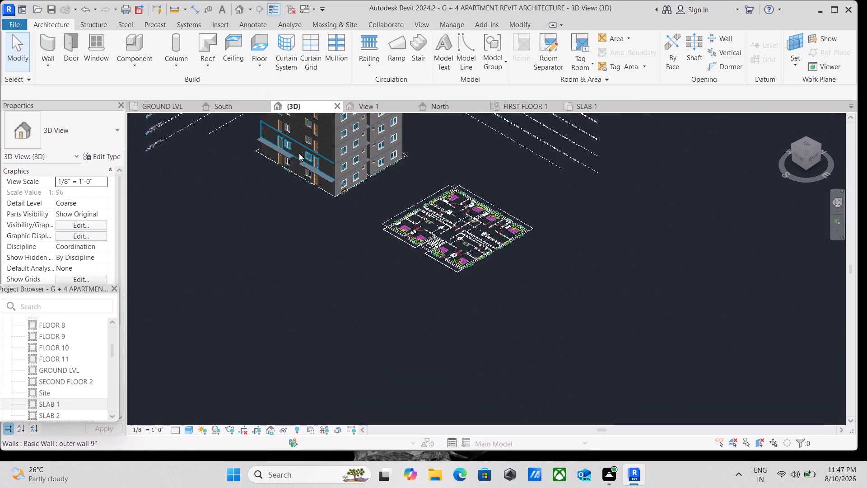
pyautogui.scroll(3, 301, 167)
pyautogui.scroll(10, 342, 179)
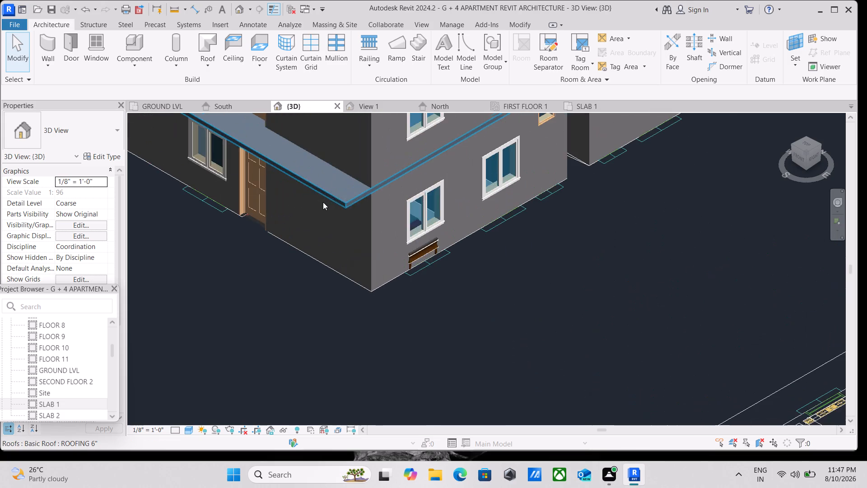
pyautogui.scroll(1, 339, 195)
pyautogui.moveTo(339, 195); pyautogui.dragTo(374, 304, button='middle')
pyautogui.scroll(-2, 374, 304)
pyautogui.moveTo(374, 304); pyautogui.dragTo(485, 350, button='middle')
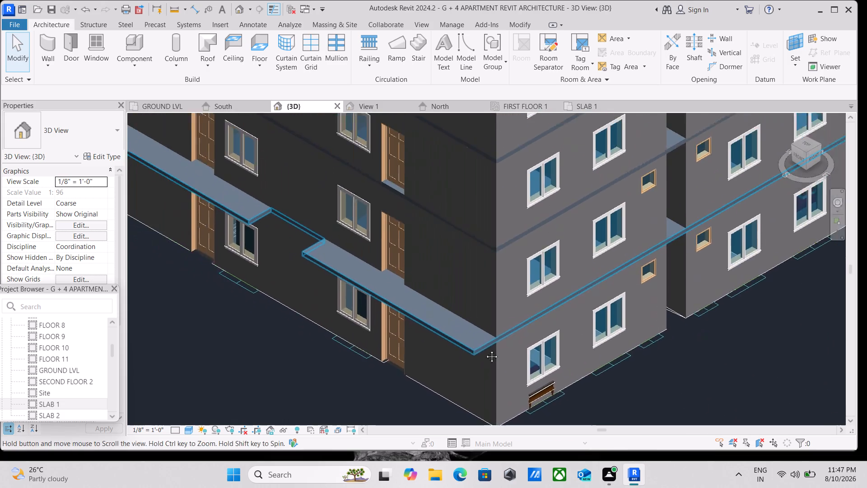
pyautogui.moveTo(485, 350); pyautogui.dragTo(486, 350, button='middle')
# Compare the projecting SLAB 1 roof with the roof slabs of the upper floors along the building's front corner.
pyautogui.scroll(-1, 488, 351)
pyautogui.moveTo(488, 350); pyautogui.dragTo(488, 358, button='middle')
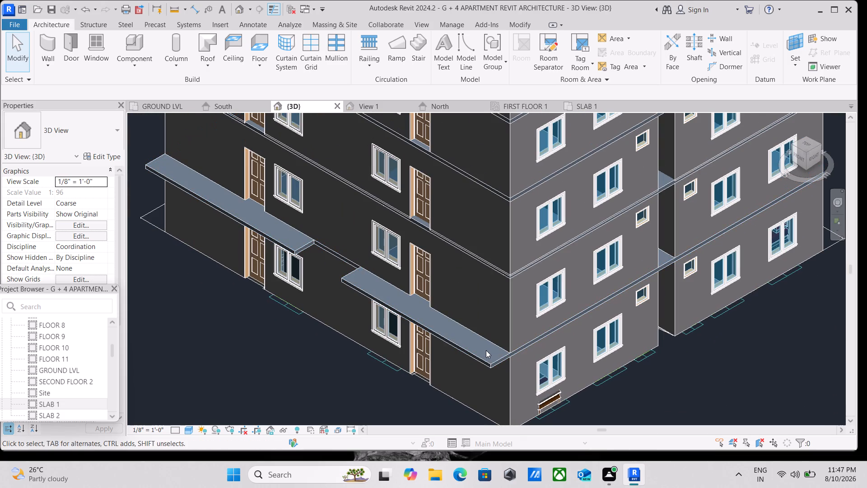
pyautogui.scroll(-1, 486, 350)
pyautogui.moveTo(486, 349); pyautogui.dragTo(493, 386, button='middle')
pyautogui.scroll(-1, 494, 377)
pyautogui.moveTo(494, 377); pyautogui.dragTo(493, 403, button='middle')
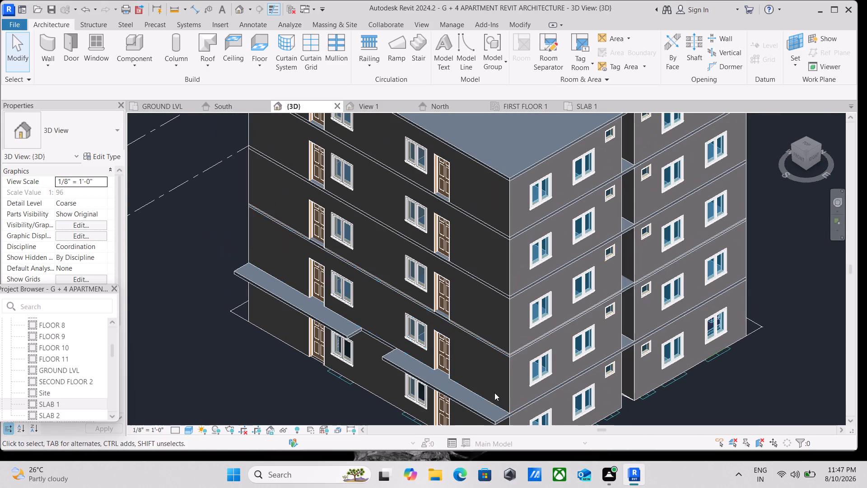
pyautogui.scroll(2, 494, 390)
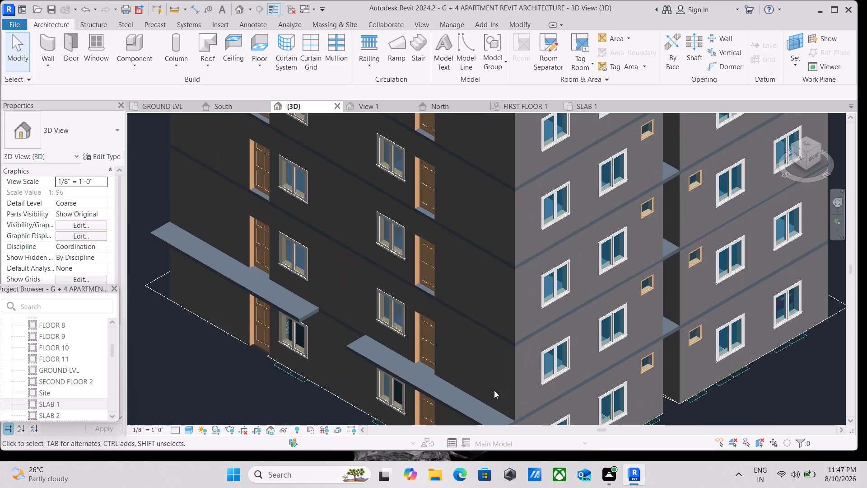
pyautogui.moveTo(494, 390); pyautogui.dragTo(494, 313, button='middle')
pyautogui.scroll(-4, 495, 307)
pyautogui.moveTo(495, 308); pyautogui.dragTo(496, 380, button='middle')
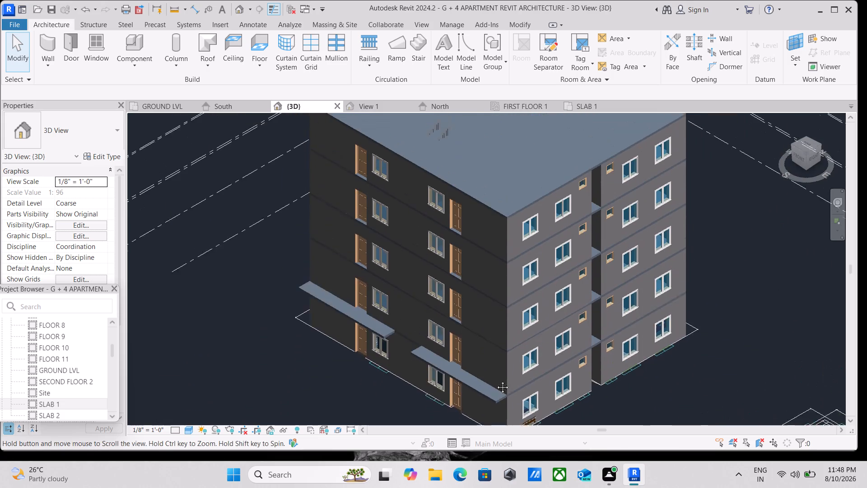
pyautogui.moveTo(496, 380); pyautogui.dragTo(496, 384, button='middle')
pyautogui.scroll(-2, 496, 382)
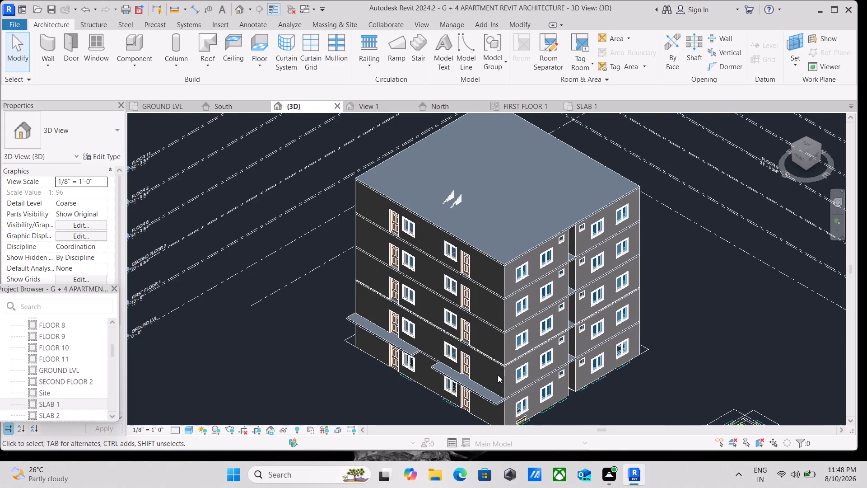
pyautogui.scroll(5, 499, 371)
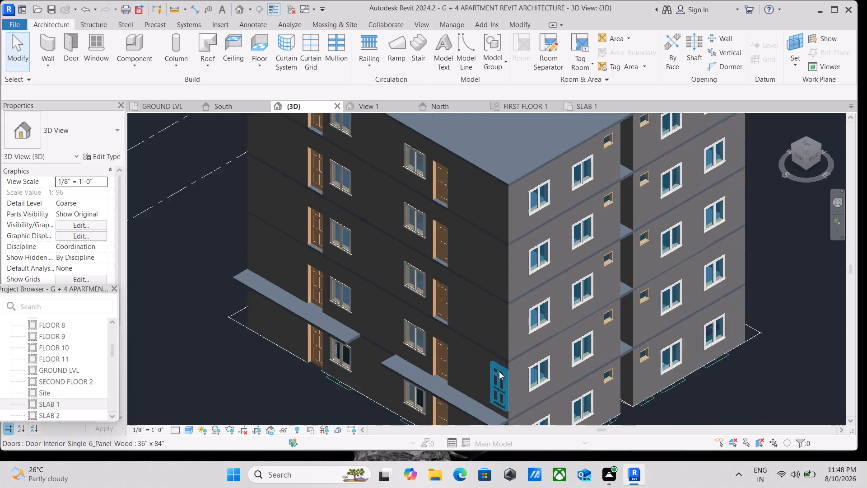
pyautogui.scroll(3, 499, 371)
pyautogui.scroll(-1, 499, 369)
pyautogui.moveTo(499, 369); pyautogui.dragTo(494, 291, button='middle')
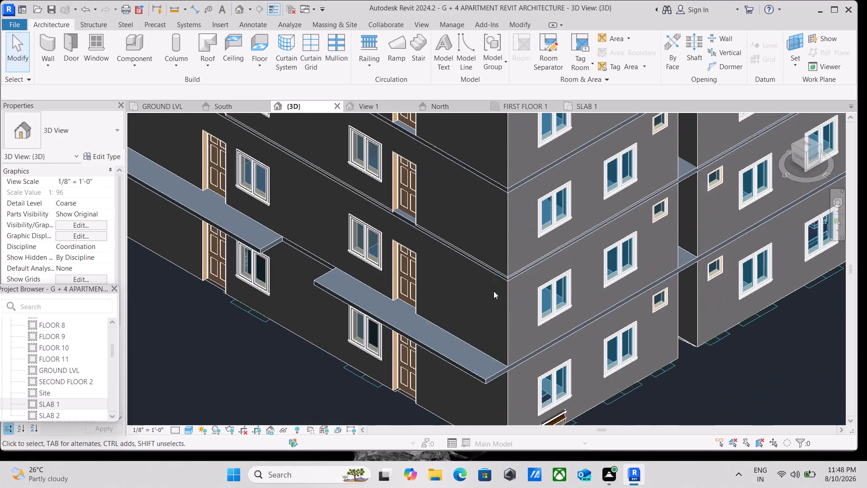
# Delete the ROOFING 6" roof slab on base level SLAB 2, directly above the projecting slab.
pyautogui.scroll(2, 515, 296)
pyautogui.click(508, 272)
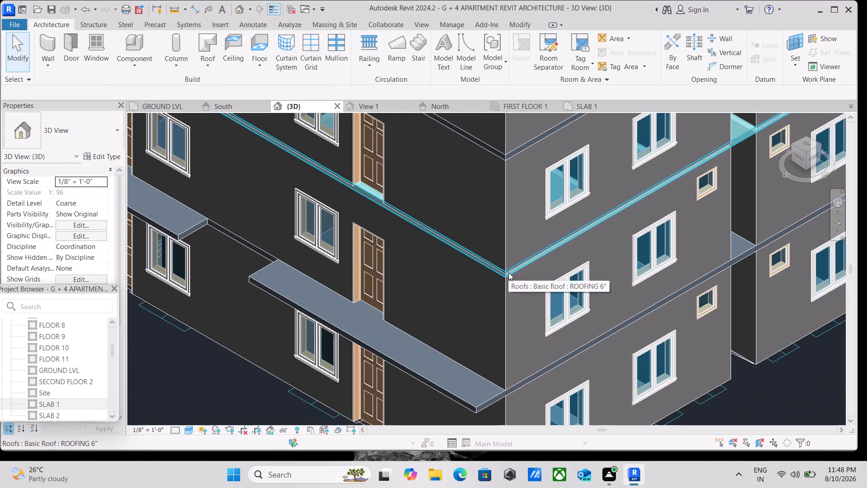
pyautogui.rightClick(508, 275)
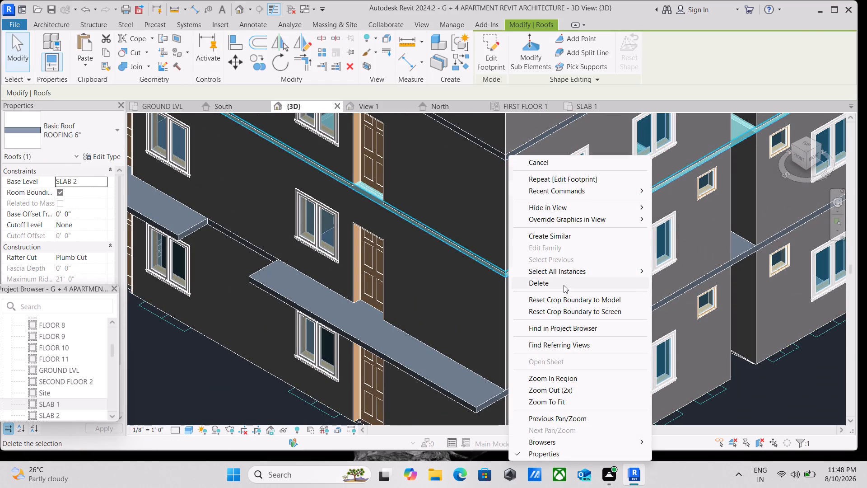
pyautogui.click(564, 285)
pyautogui.scroll(-1, 538, 224)
pyautogui.moveTo(538, 223); pyautogui.dragTo(539, 355, button='middle')
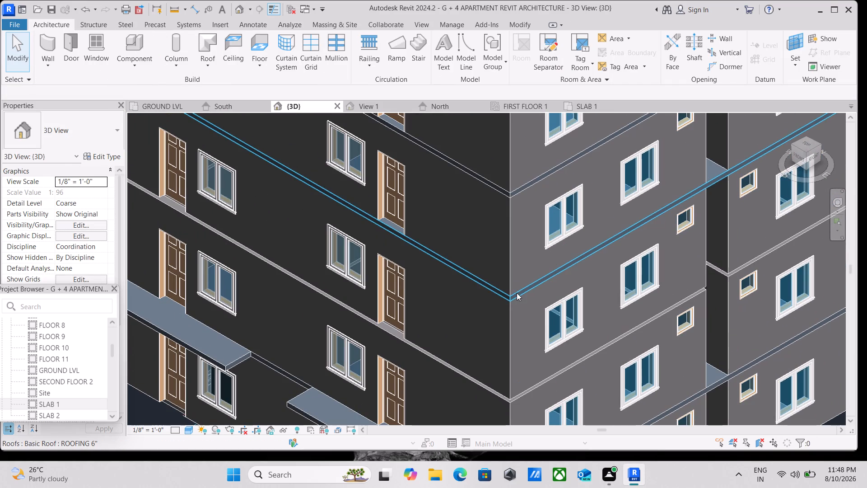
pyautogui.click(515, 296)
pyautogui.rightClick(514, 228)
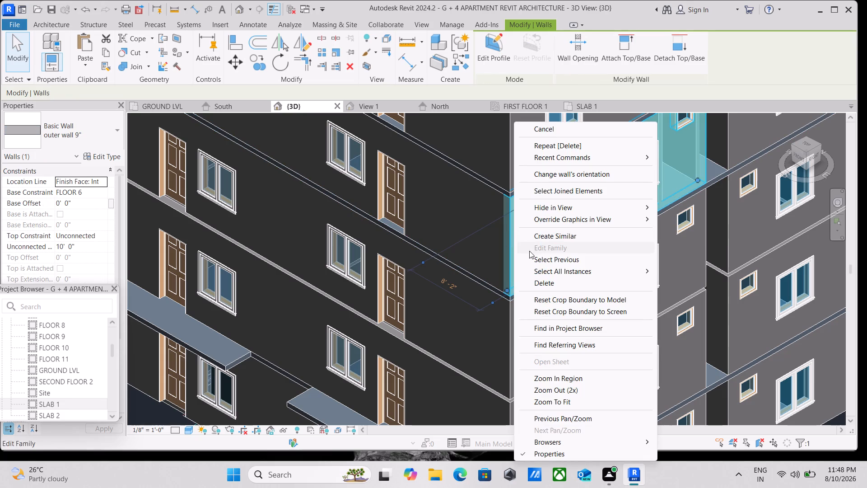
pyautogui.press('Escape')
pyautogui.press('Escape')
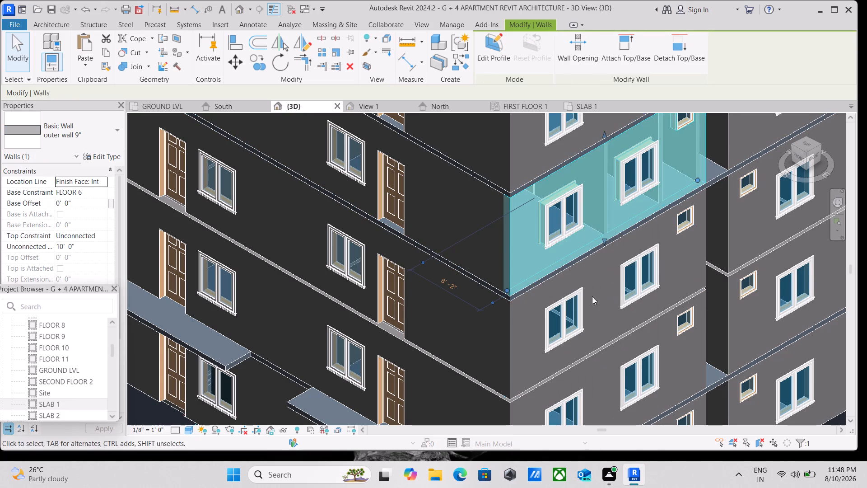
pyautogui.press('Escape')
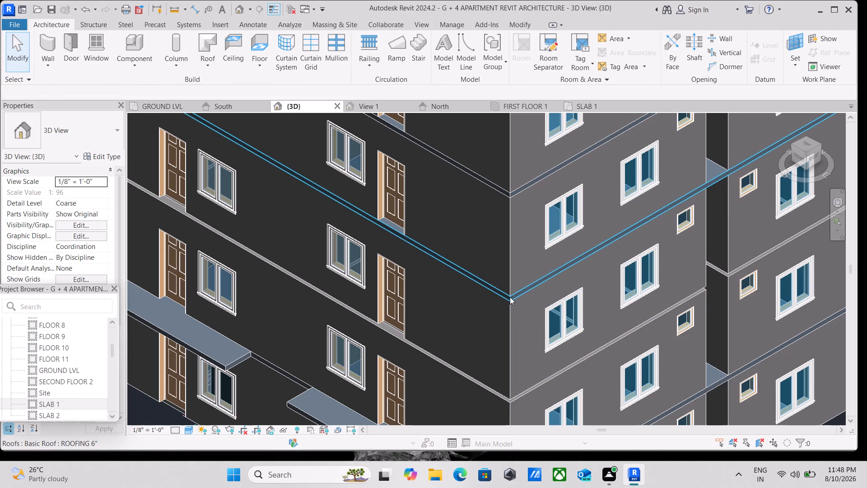
# Delete the ROOFING 6" roof slab on base level FLOOR 5.
pyautogui.click(510, 297)
pyautogui.rightClick(510, 297)
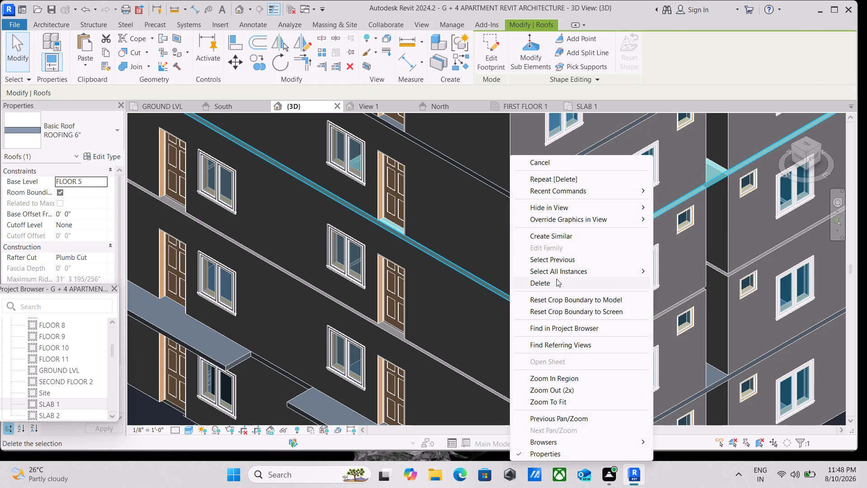
pyautogui.click(556, 279)
# Delete the ROOFING 6" roof slab on base level FLOOR 7.
pyautogui.scroll(-3, 553, 280)
pyautogui.moveTo(537, 258); pyautogui.dragTo(528, 342, button='middle')
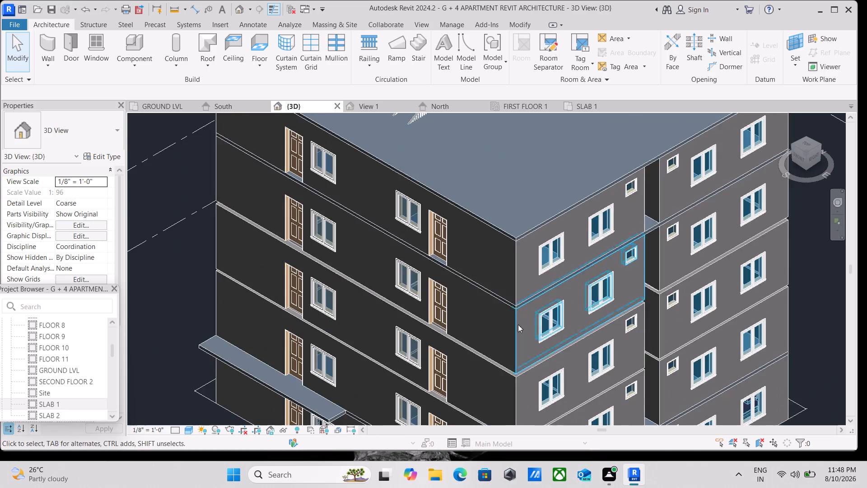
pyautogui.scroll(9, 514, 304)
pyautogui.click(509, 305)
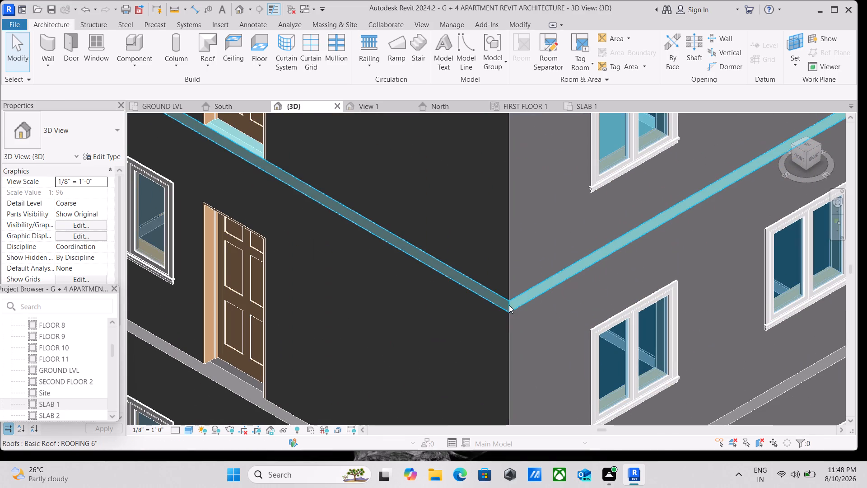
pyautogui.rightClick(509, 306)
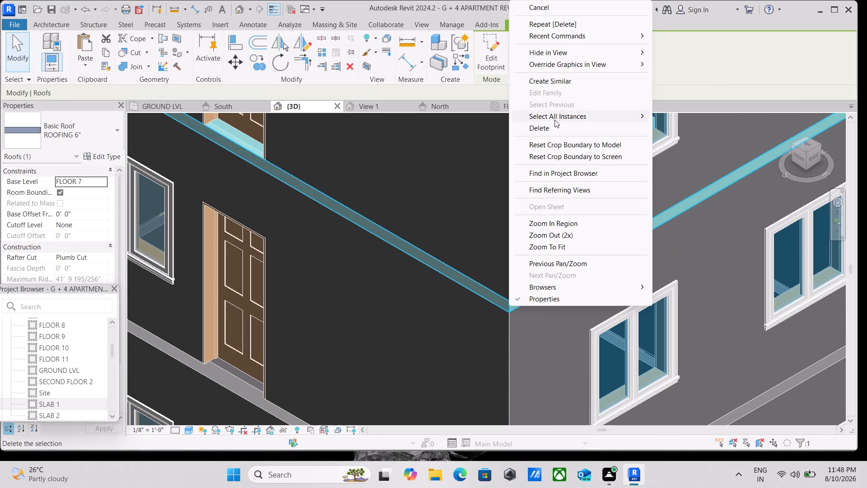
pyautogui.click(548, 130)
# Examine the building's floor edges, the top roof slab and the projecting SLAB 1 roof in 3D.
pyautogui.scroll(-2, 512, 287)
pyautogui.moveTo(515, 253); pyautogui.dragTo(513, 392, button='middle')
pyautogui.scroll(-9, 507, 256)
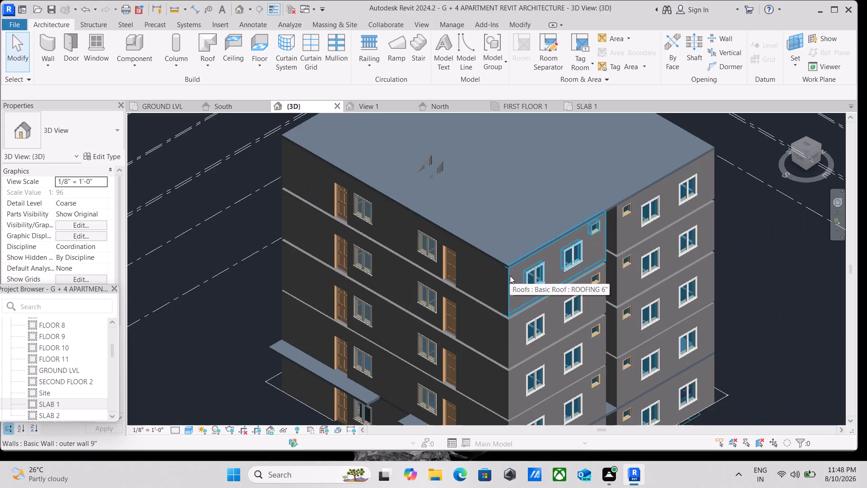
pyautogui.scroll(-3, 510, 276)
pyautogui.scroll(5, 502, 359)
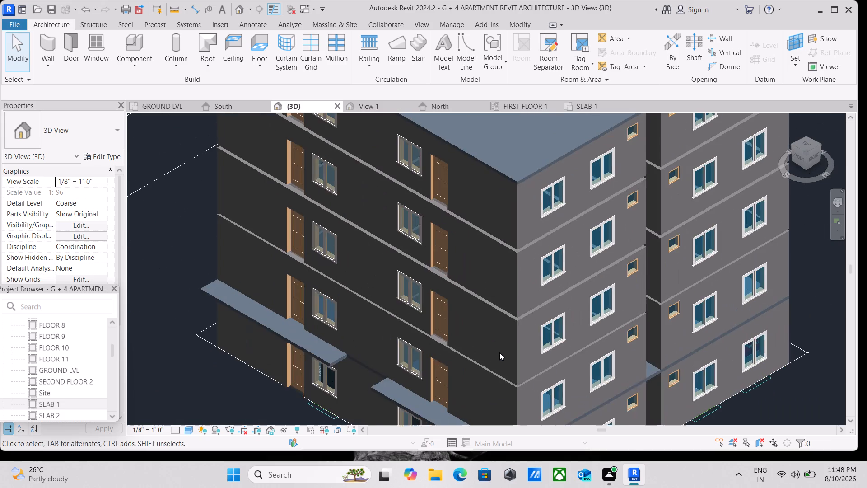
pyautogui.scroll(-4, 499, 352)
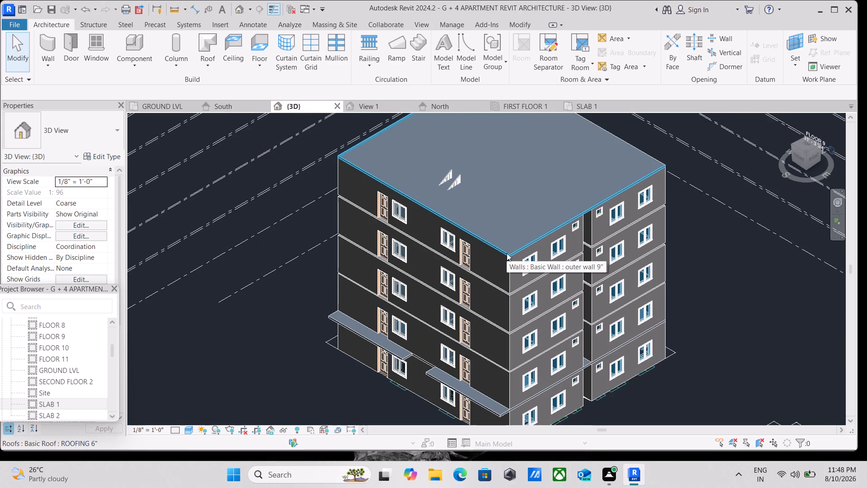
pyautogui.scroll(2, 460, 404)
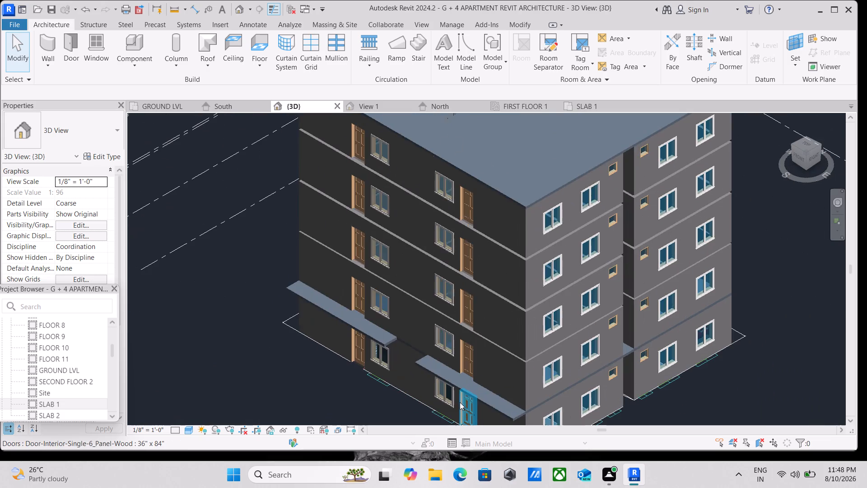
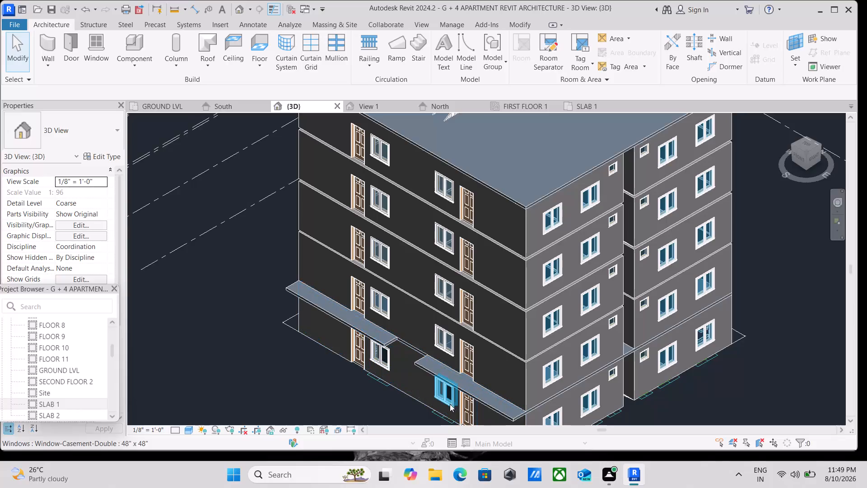
# Copy the ROOFING 6" roof on level SLAB 1 and paste it aligned to the same place.
pyautogui.scroll(-2, 668, 375)
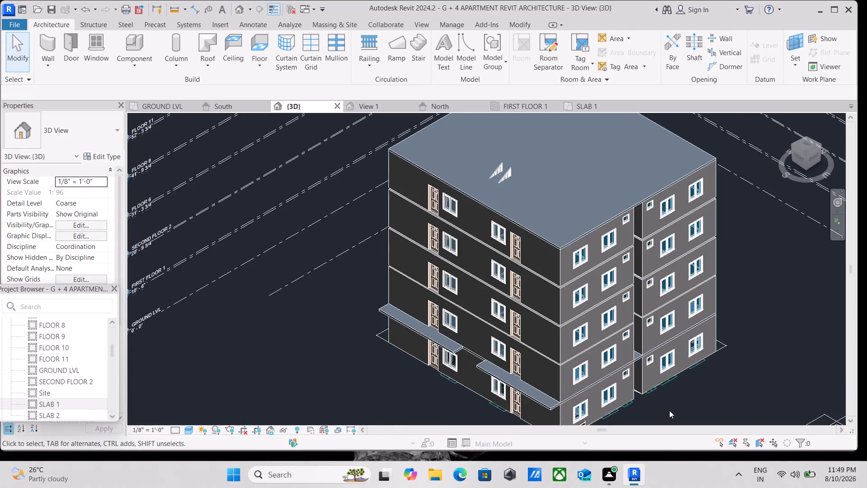
pyautogui.moveTo(670, 410); pyautogui.dragTo(729, 293, button='middle')
pyautogui.scroll(1, 748, 273)
pyautogui.scroll(2, 537, 298)
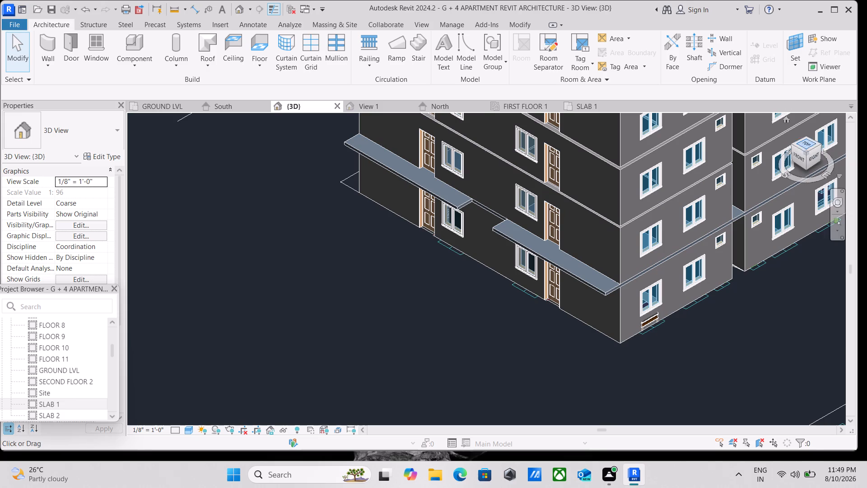
pyautogui.click(803, 158)
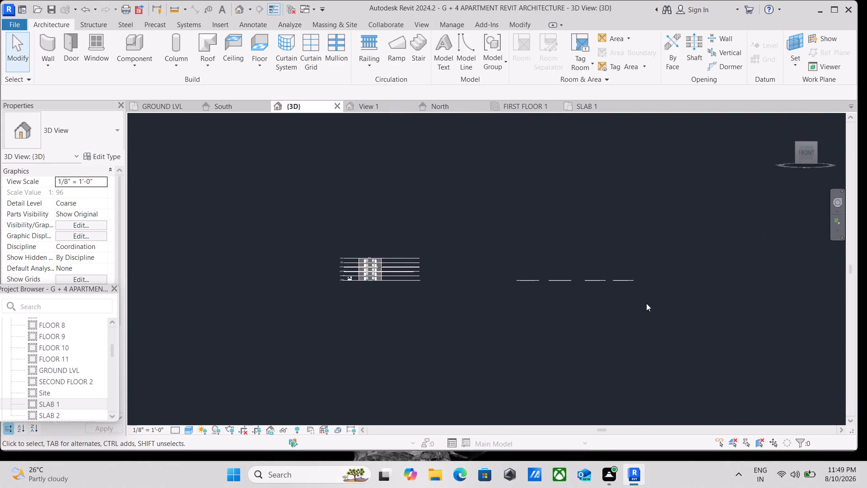
pyautogui.scroll(3, 627, 305)
pyautogui.scroll(4, 331, 229)
pyautogui.scroll(10, 264, 283)
pyautogui.scroll(4, 198, 271)
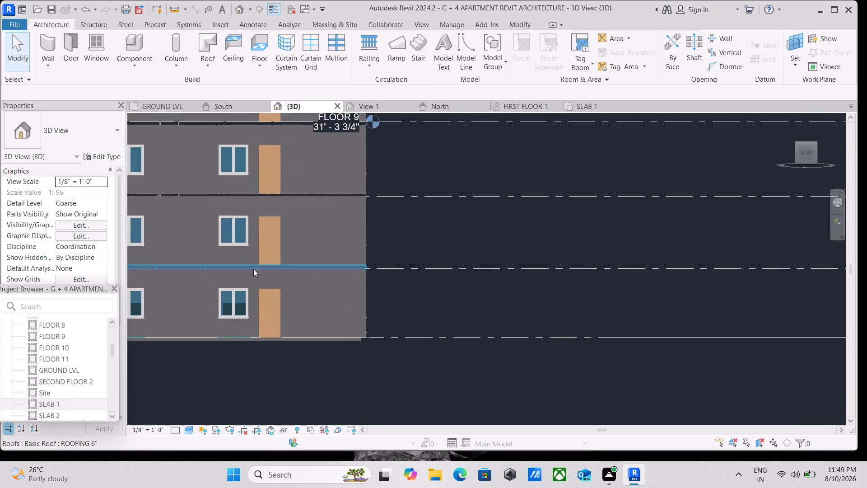
pyautogui.click(319, 264)
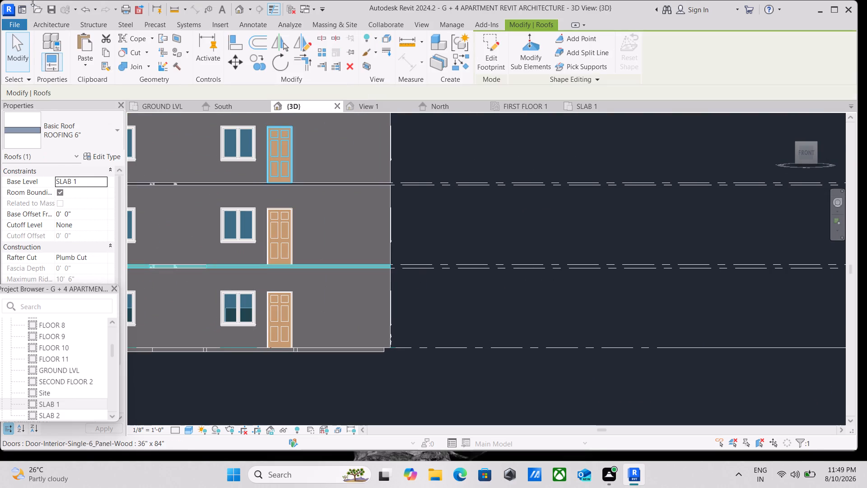
pyautogui.click(106, 52)
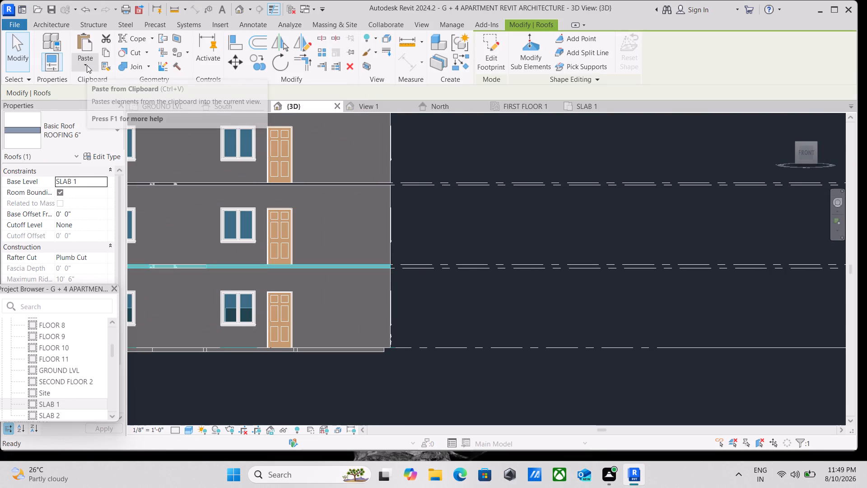
pyautogui.click(87, 65)
pyautogui.click(114, 170)
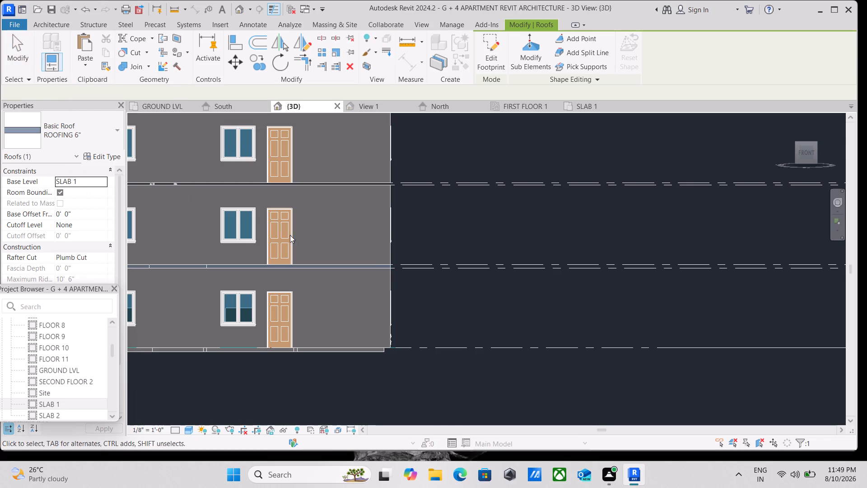
pyautogui.click(415, 184)
pyautogui.scroll(-2, 437, 165)
pyautogui.moveTo(439, 162); pyautogui.dragTo(533, 178, button='middle')
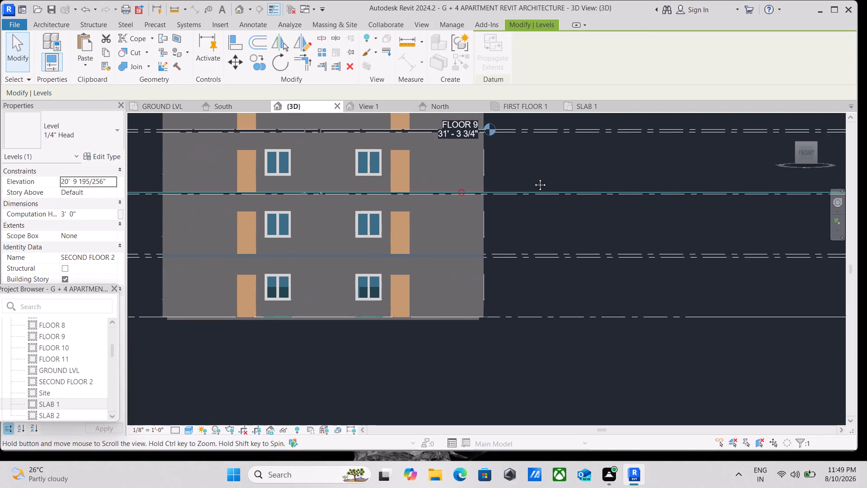
pyautogui.moveTo(533, 178); pyautogui.dragTo(534, 178, button='middle')
pyautogui.press('Escape')
# Select the SLAB 1 roof and examine where it meets the outer wall in the North elevation.
pyautogui.scroll(1, 379, 213)
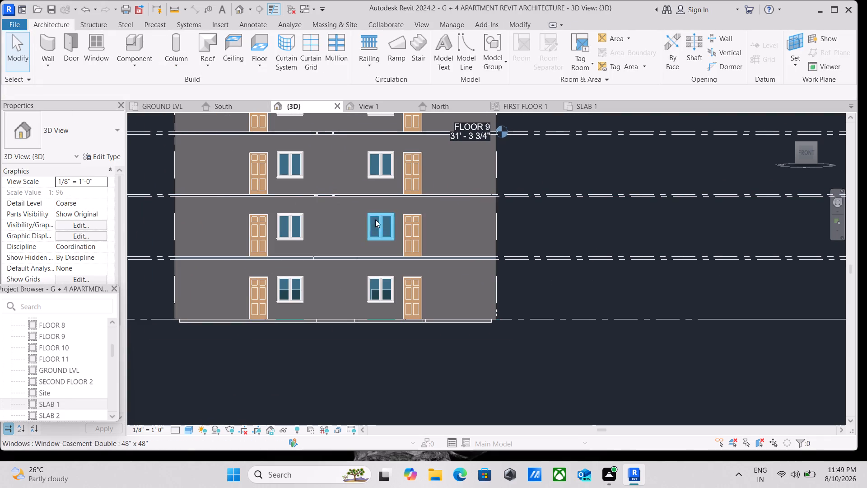
pyautogui.scroll(1, 375, 220)
pyautogui.click(533, 270)
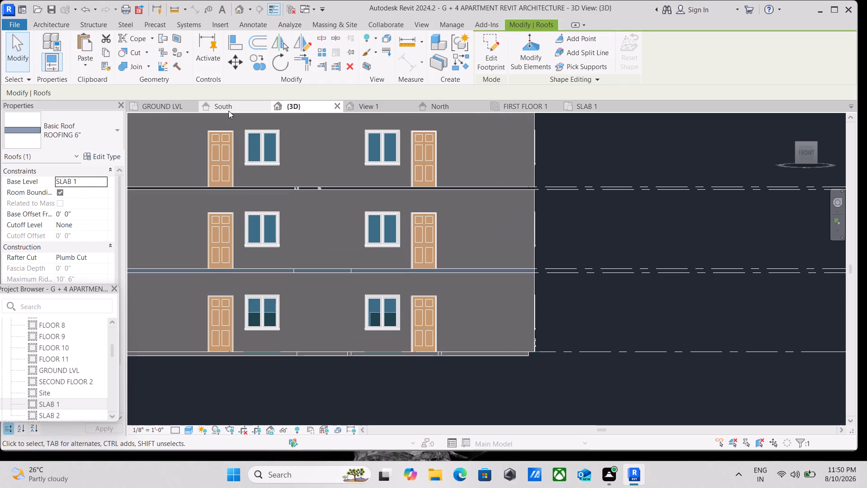
pyautogui.click(448, 102)
pyautogui.scroll(4, 630, 314)
pyautogui.scroll(3, 742, 290)
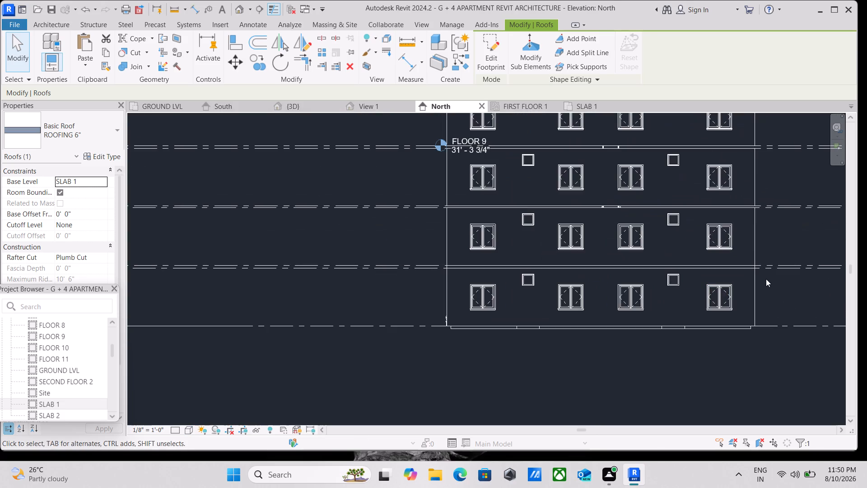
pyautogui.moveTo(766, 279); pyautogui.dragTo(549, 309, button='middle')
pyautogui.scroll(9, 526, 309)
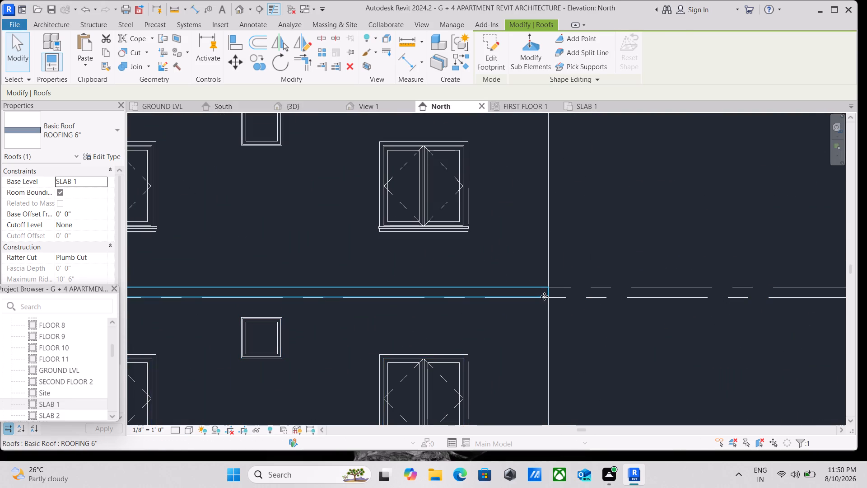
pyautogui.click(544, 296)
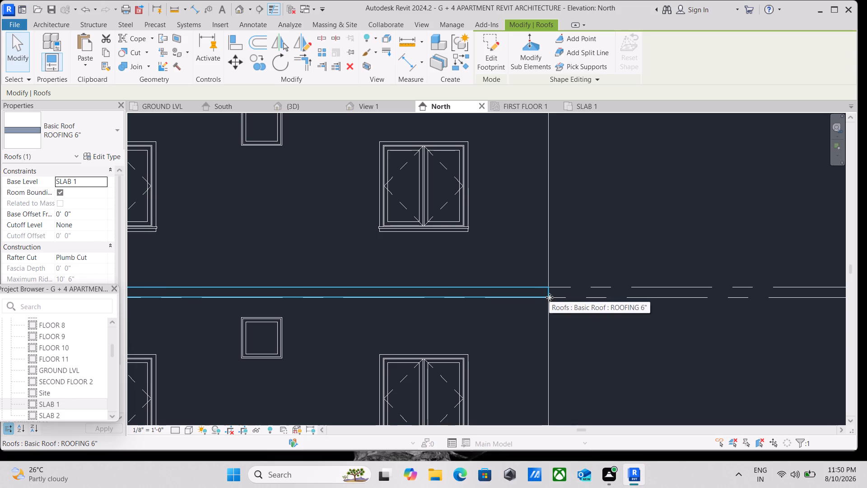
pyautogui.doubleClick(546, 295)
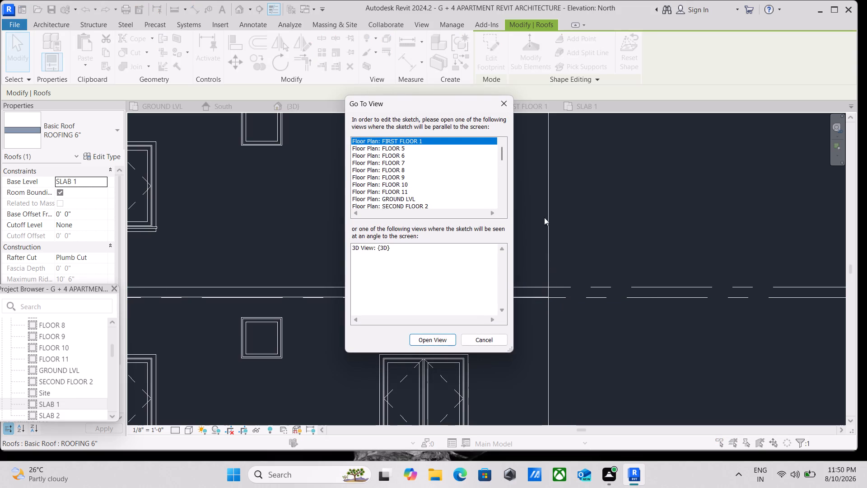
pyautogui.click(501, 106)
pyautogui.scroll(-3, 504, 138)
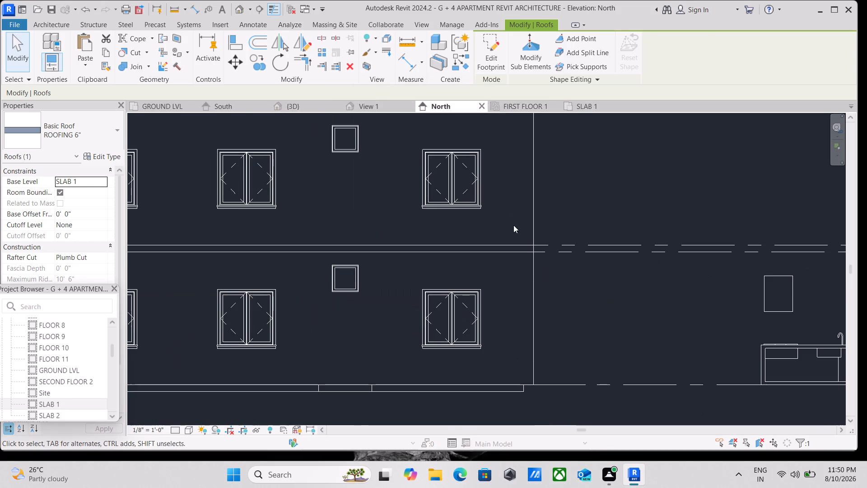
pyautogui.press('Escape')
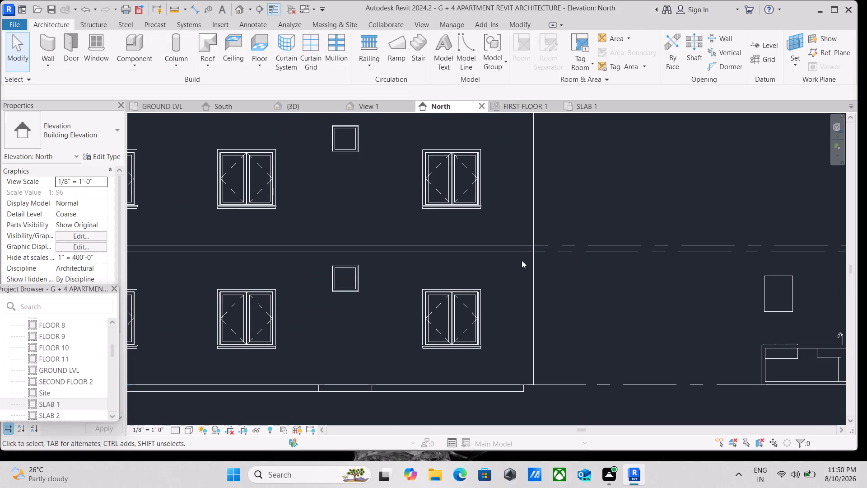
# Reselect the SLAB 1 roof and examine its end at the opposite outer wall in the North elevation.
pyautogui.click(512, 249)
pyautogui.click(512, 249)
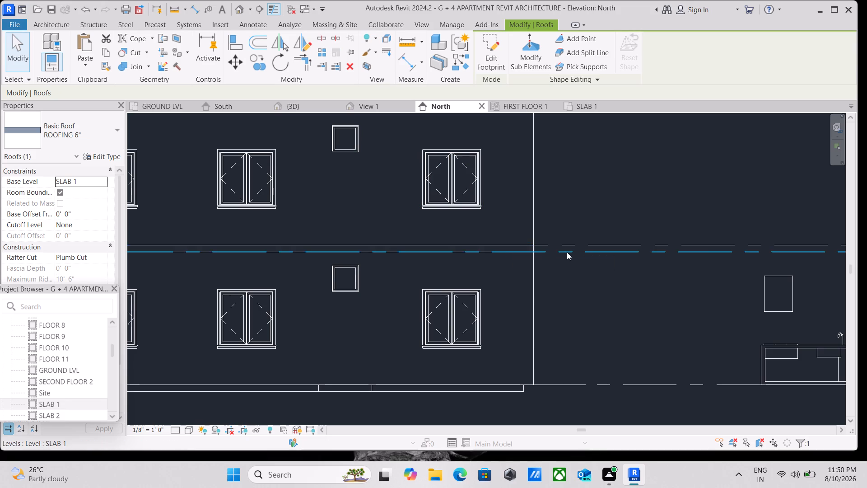
pyautogui.scroll(-7, 570, 254)
pyautogui.scroll(5, 275, 250)
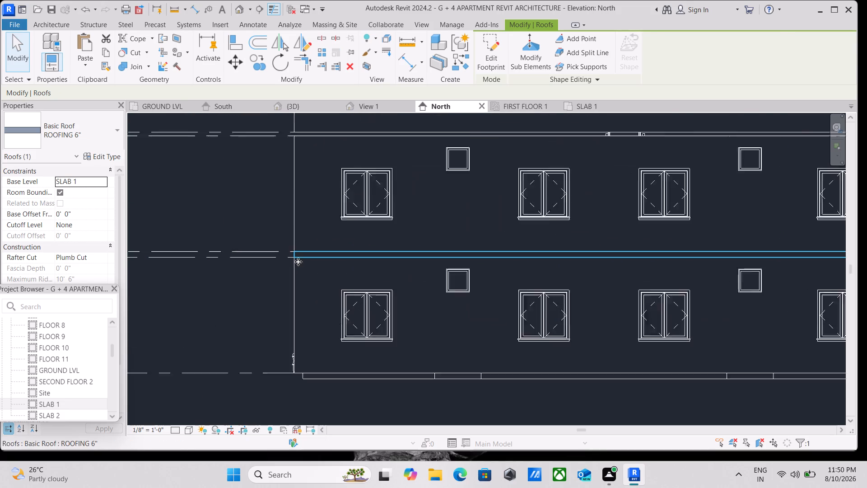
pyautogui.scroll(6, 298, 262)
pyautogui.click(294, 247)
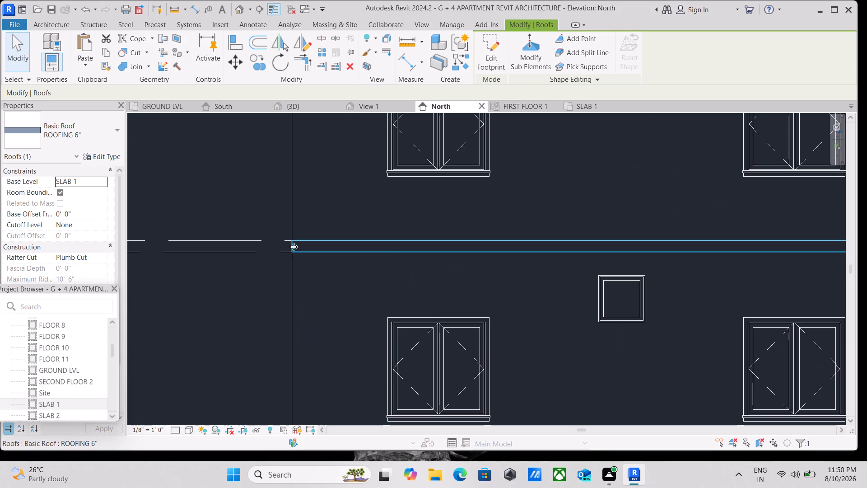
pyautogui.click(294, 247)
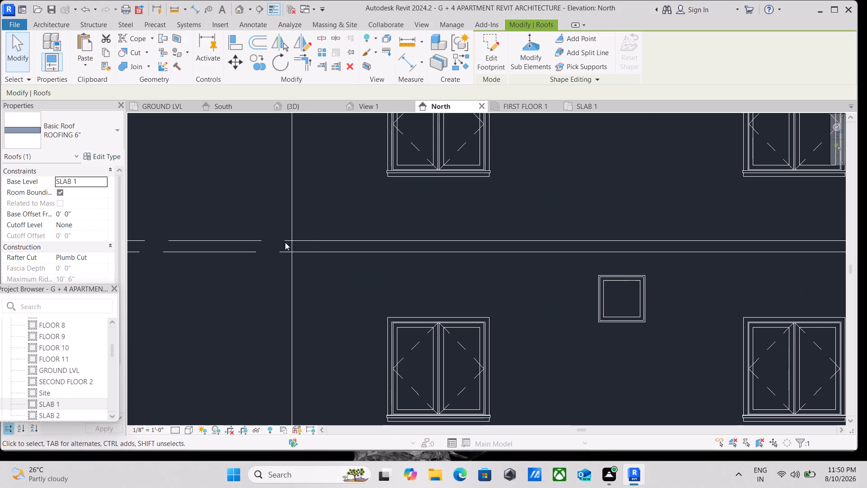
# Copy the SLAB 1 roof from the 3D view and paste it aligned to level SLAB 2, picked in the South elevation.
pyautogui.click(314, 109)
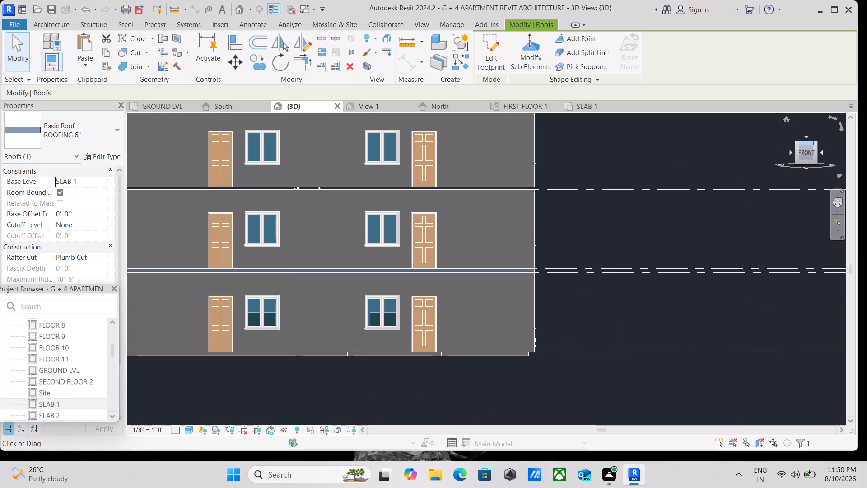
pyautogui.click(816, 141)
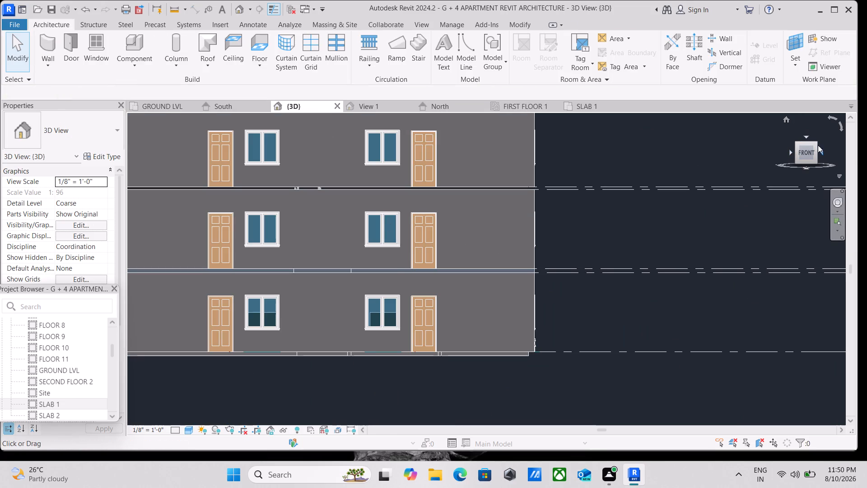
pyautogui.click(817, 142)
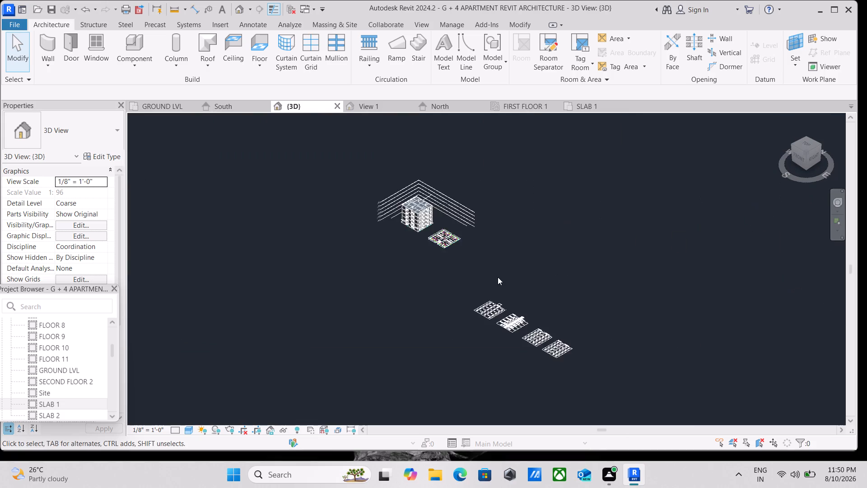
pyautogui.scroll(3, 497, 277)
pyautogui.scroll(4, 414, 221)
pyautogui.scroll(14, 373, 189)
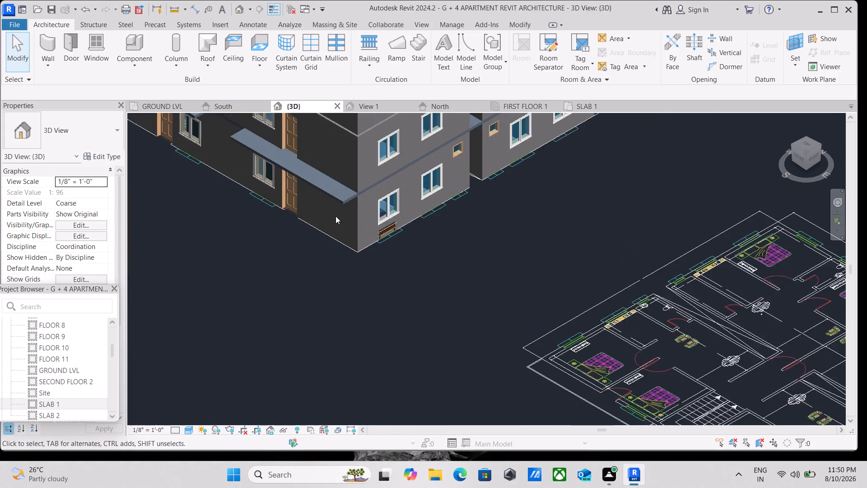
pyautogui.scroll(2, 336, 216)
pyautogui.click(346, 192)
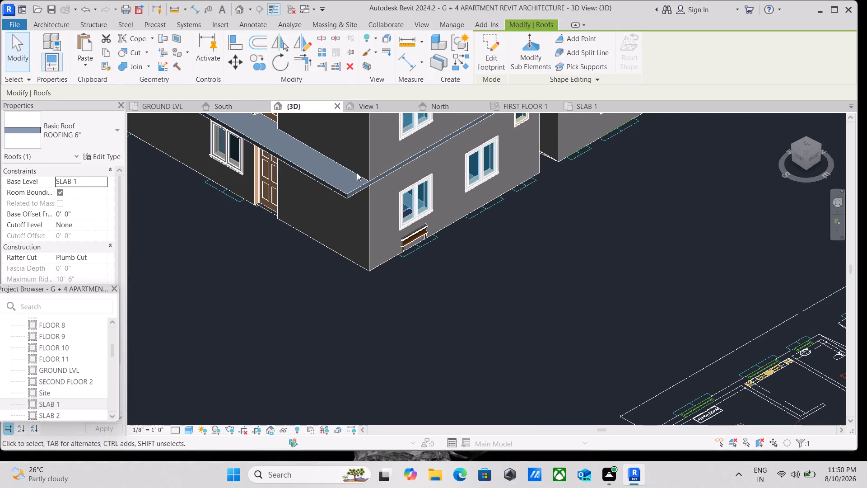
pyautogui.click(109, 51)
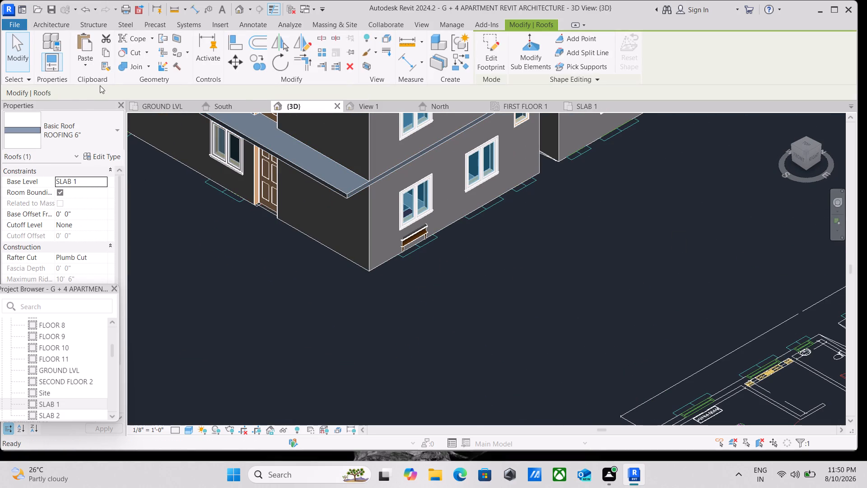
pyautogui.click(87, 63)
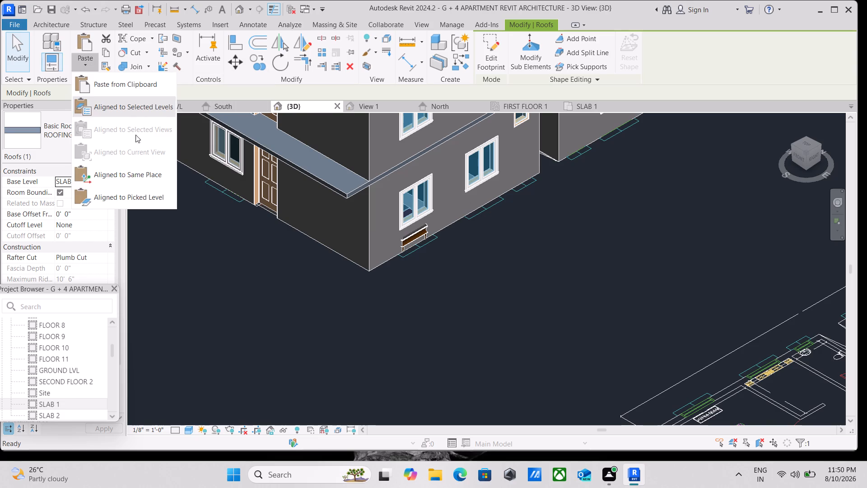
pyautogui.click(126, 192)
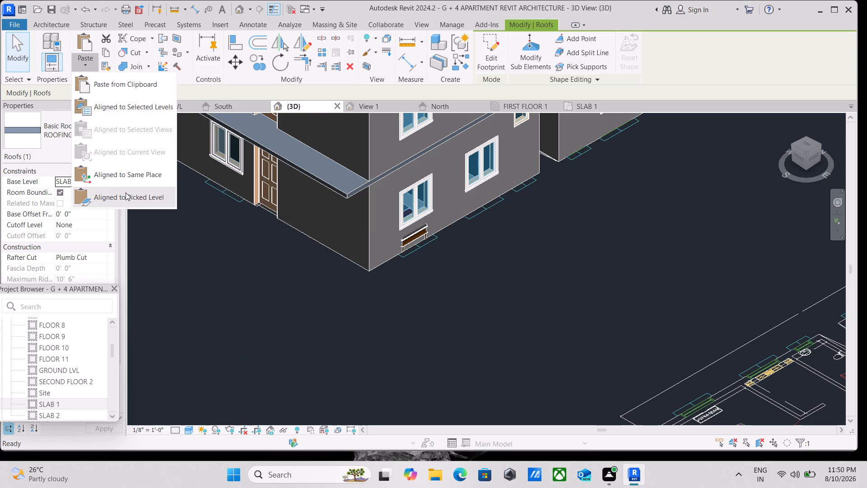
pyautogui.click(218, 109)
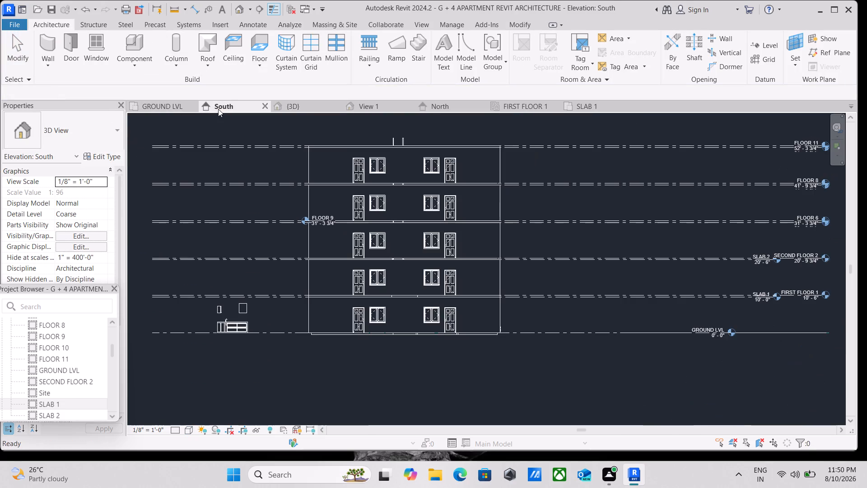
pyautogui.scroll(4, 475, 312)
pyautogui.scroll(3, 529, 306)
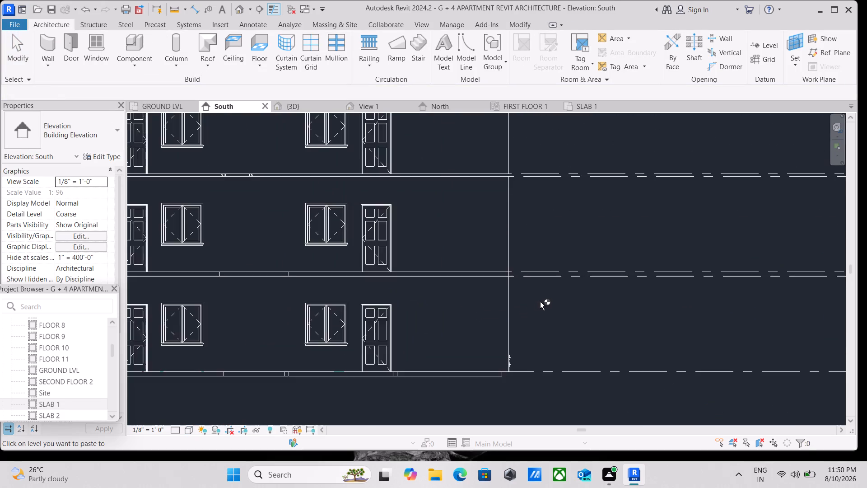
pyautogui.scroll(4, 540, 302)
pyautogui.scroll(-3, 546, 254)
pyautogui.moveTo(552, 183); pyautogui.dragTo(543, 376, button='middle')
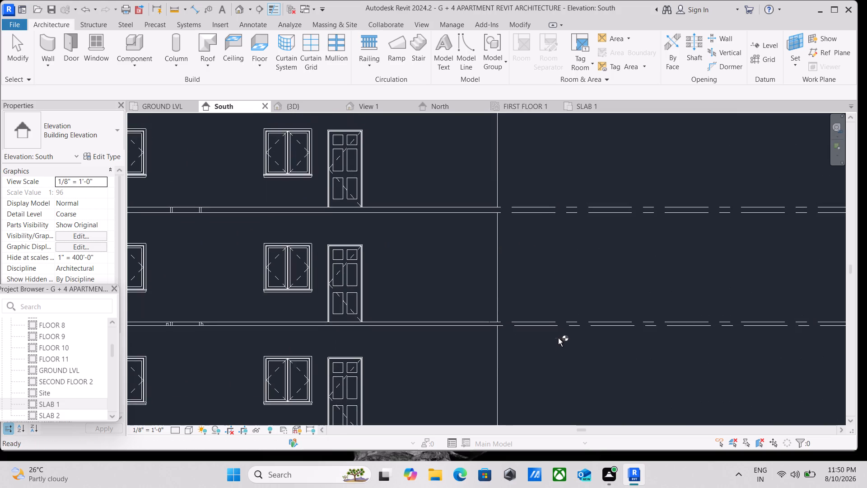
pyautogui.scroll(10, 558, 338)
pyautogui.click(487, 299)
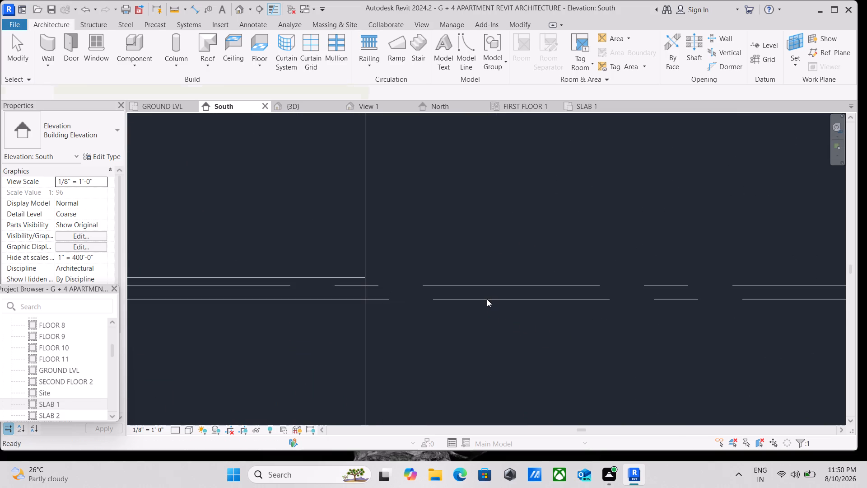
# Deselect the pasted roof and examine its edge against the SLAB 2 and SECOND FLOOR 2 levels in the South elevation.
pyautogui.scroll(-11, 487, 299)
pyautogui.moveTo(495, 223); pyautogui.dragTo(518, 362, button='middle')
pyautogui.press('Escape')
pyautogui.scroll(-1, 527, 342)
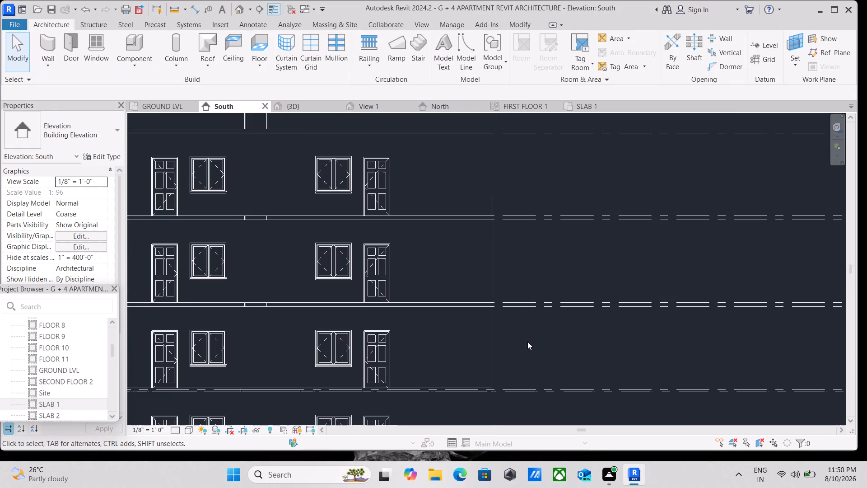
pyautogui.scroll(7, 473, 387)
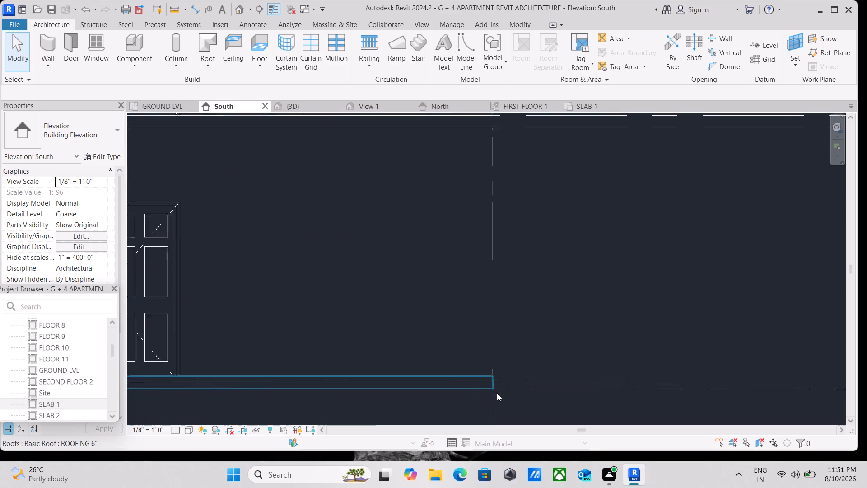
pyautogui.scroll(5, 497, 393)
pyautogui.scroll(-3, 510, 362)
pyautogui.scroll(-7, 526, 319)
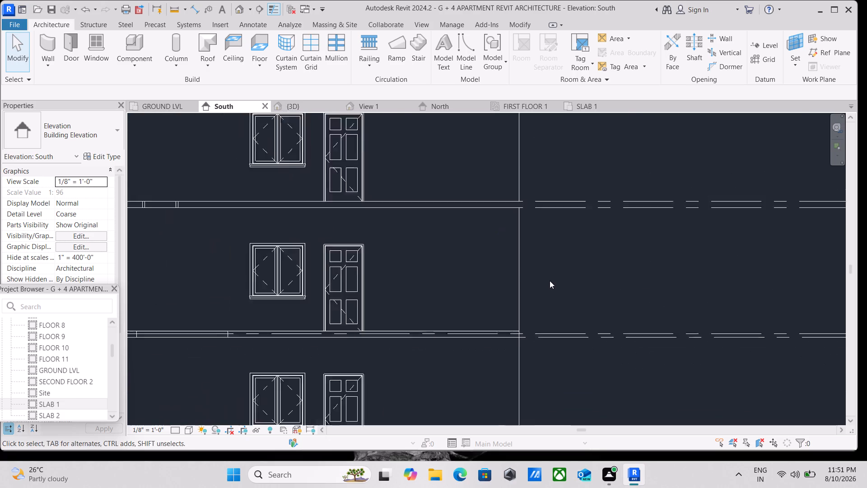
# Paste the copied ROOFING 6" slab roof aligned to level FLOOR 5, picked in the South elevation.
pyautogui.scroll(-1, 550, 281)
pyautogui.moveTo(550, 277); pyautogui.dragTo(546, 312, button='middle')
pyautogui.scroll(-3, 546, 312)
pyautogui.moveTo(546, 312); pyautogui.dragTo(546, 319, button='middle')
pyautogui.scroll(1, 515, 370)
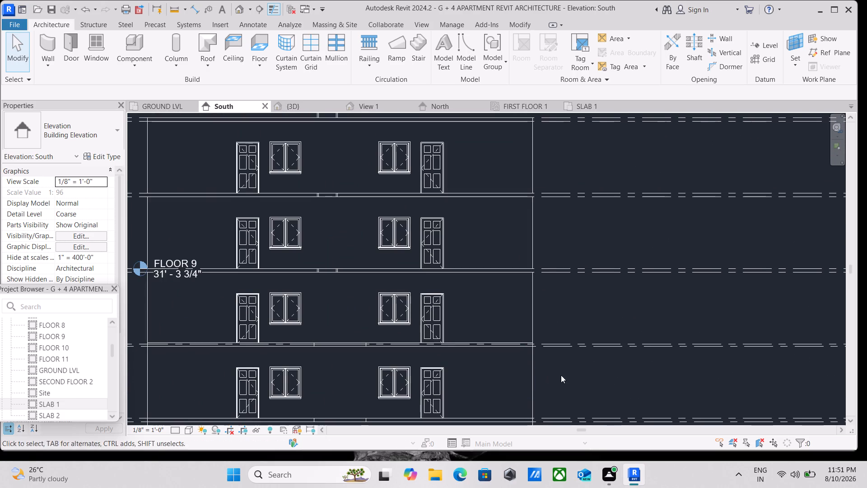
pyautogui.moveTo(561, 375); pyautogui.dragTo(570, 243, button='middle')
pyautogui.scroll(1, 570, 245)
pyautogui.scroll(2, 550, 317)
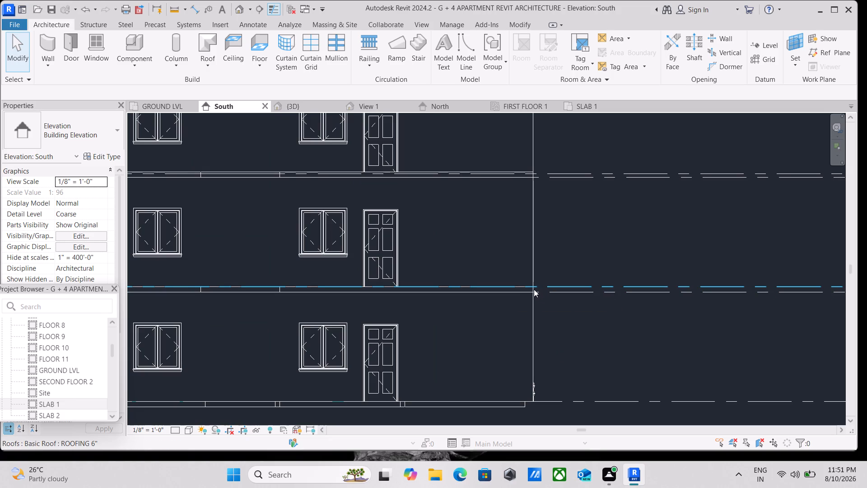
pyautogui.click(534, 289)
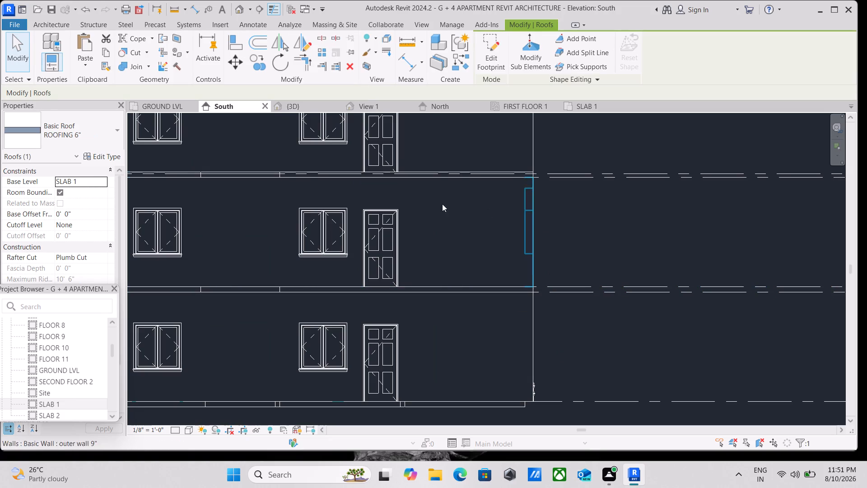
pyautogui.click(86, 61)
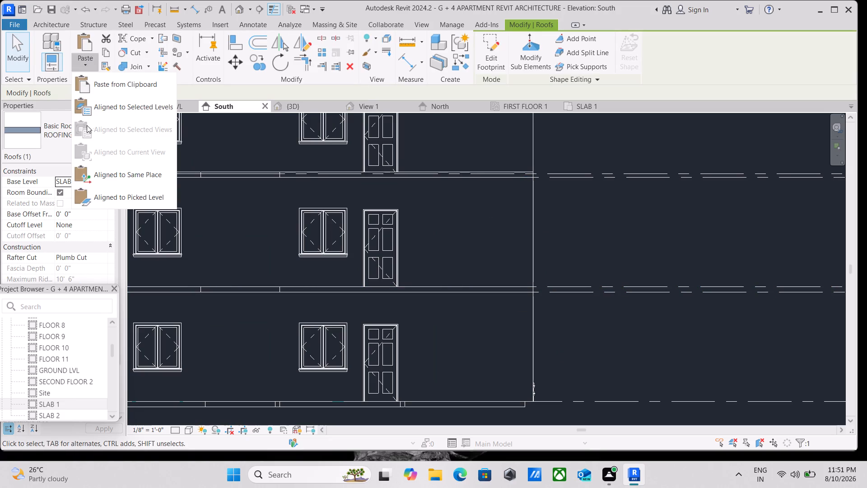
pyautogui.click(106, 197)
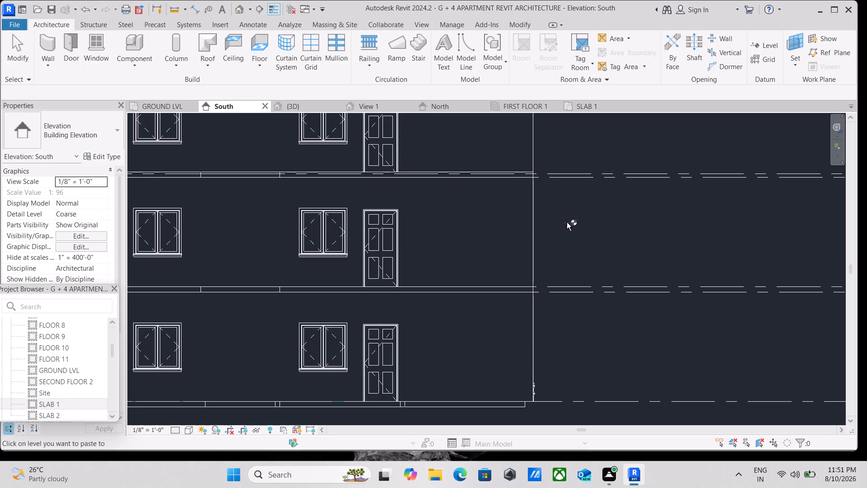
pyautogui.scroll(-1, 574, 213)
pyautogui.moveTo(575, 213); pyautogui.dragTo(635, 414, button='middle')
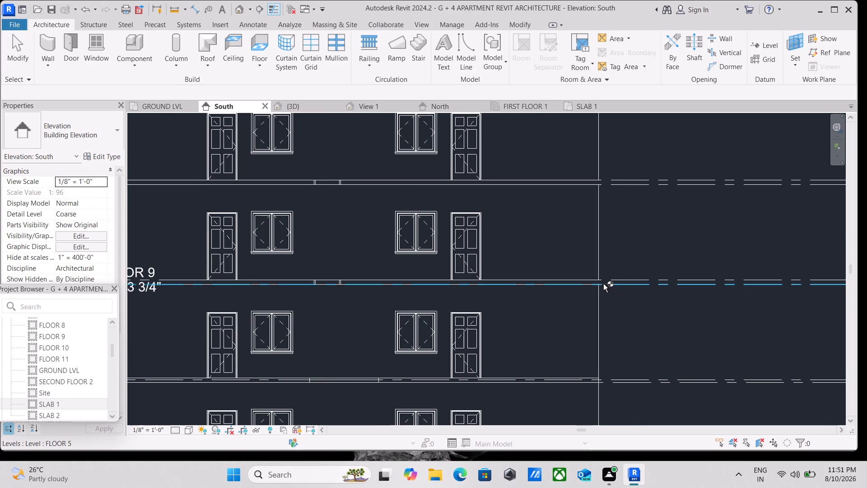
pyautogui.click(603, 283)
pyautogui.scroll(-3, 620, 292)
pyautogui.moveTo(623, 300); pyautogui.dragTo(631, 320, button='middle')
pyautogui.press('Escape')
pyautogui.scroll(3, 617, 298)
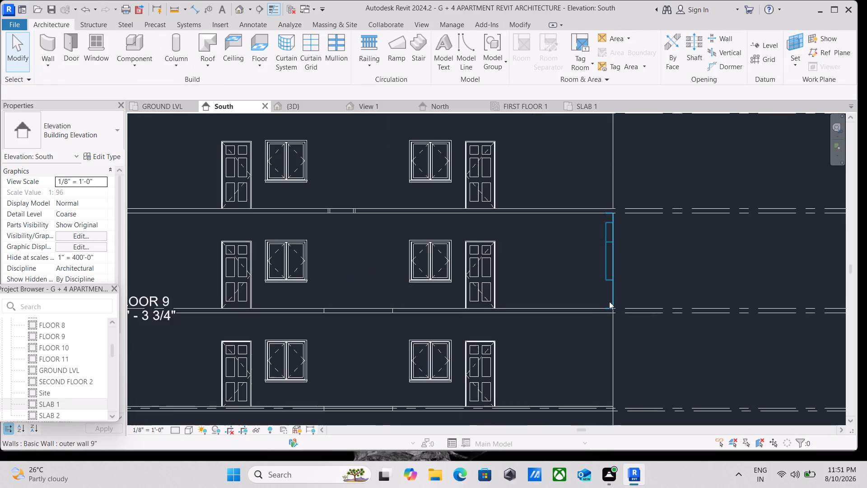
# Copy the FLOOR 5 roof and paste it aligned to level FLOOR 7, picked in the South elevation.
pyautogui.scroll(3, 598, 316)
pyautogui.click(616, 308)
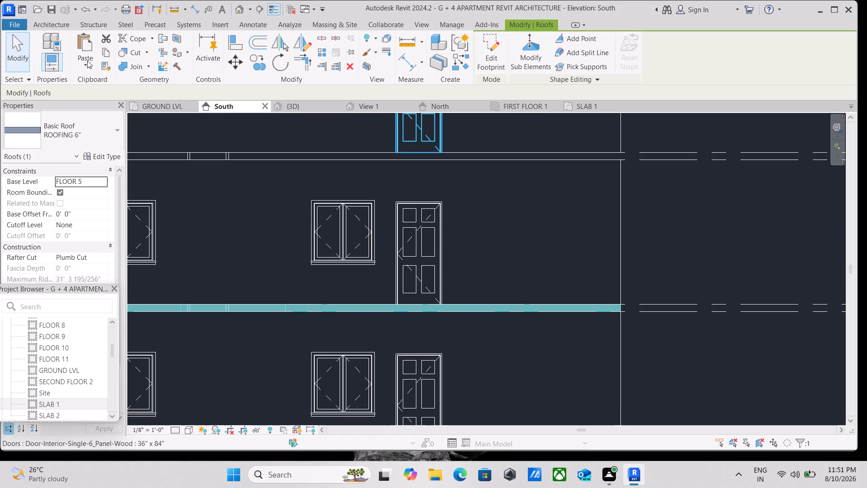
pyautogui.click(111, 55)
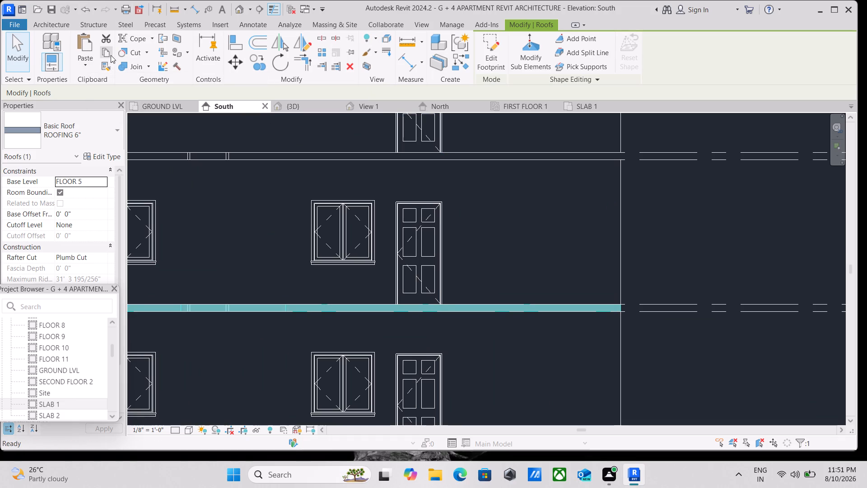
pyautogui.click(111, 50)
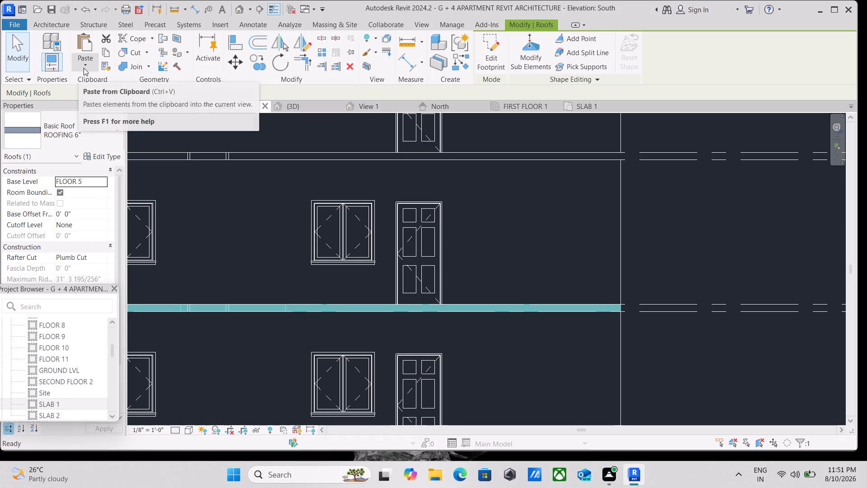
pyautogui.click(88, 66)
pyautogui.click(122, 195)
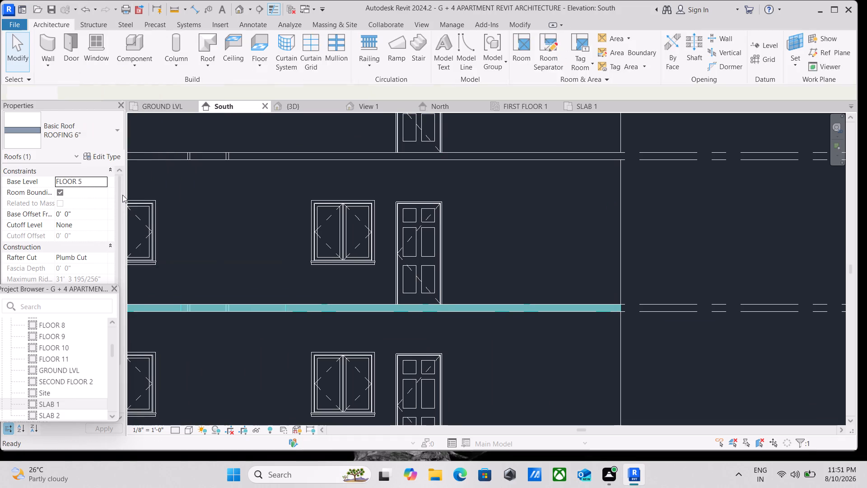
pyautogui.scroll(-2, 751, 289)
pyautogui.moveTo(725, 253); pyautogui.dragTo(684, 345, button='middle')
pyautogui.scroll(3, 616, 295)
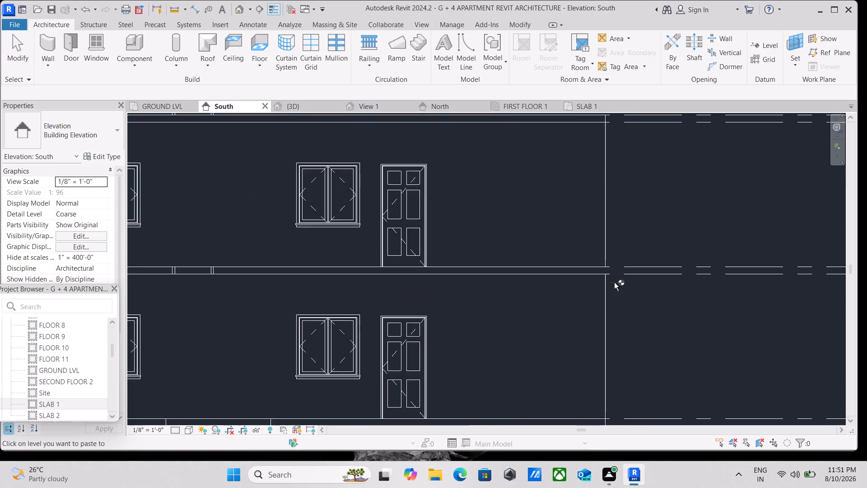
pyautogui.scroll(3, 612, 275)
pyautogui.click(606, 268)
pyautogui.scroll(-2, 644, 290)
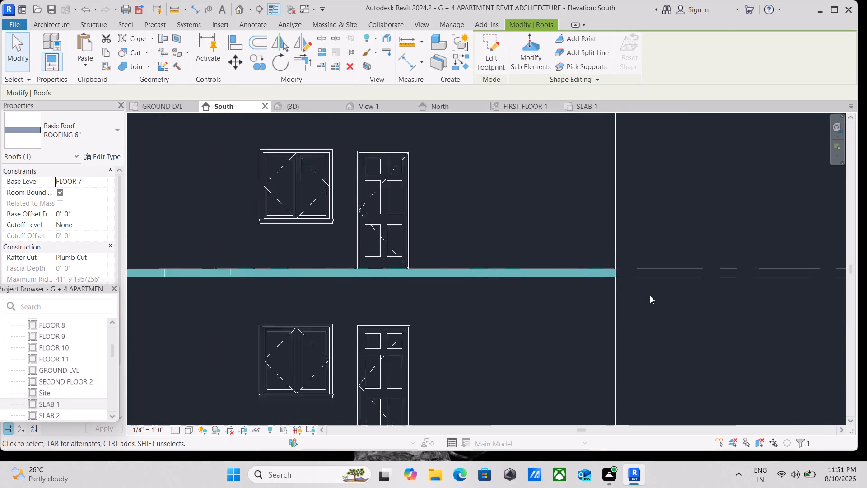
pyautogui.scroll(-5, 650, 296)
pyautogui.moveTo(670, 329); pyautogui.dragTo(674, 336, button='middle')
pyautogui.scroll(-2, 675, 233)
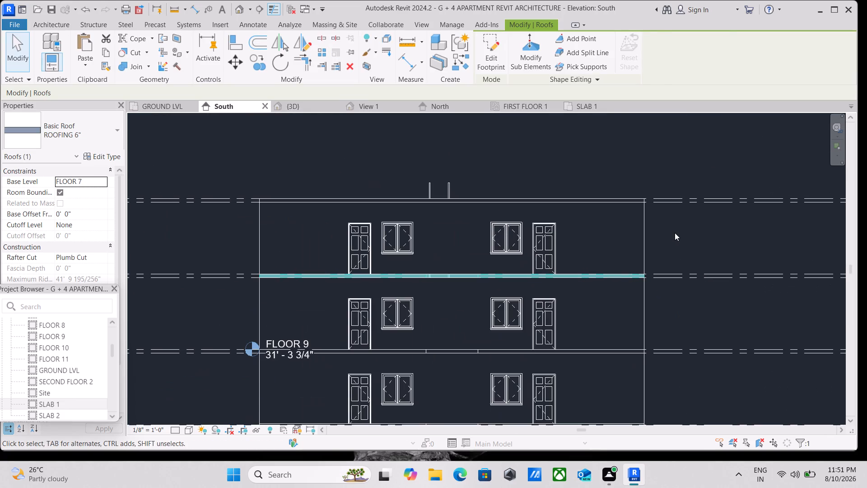
pyautogui.press('Escape')
pyautogui.scroll(-2, 678, 231)
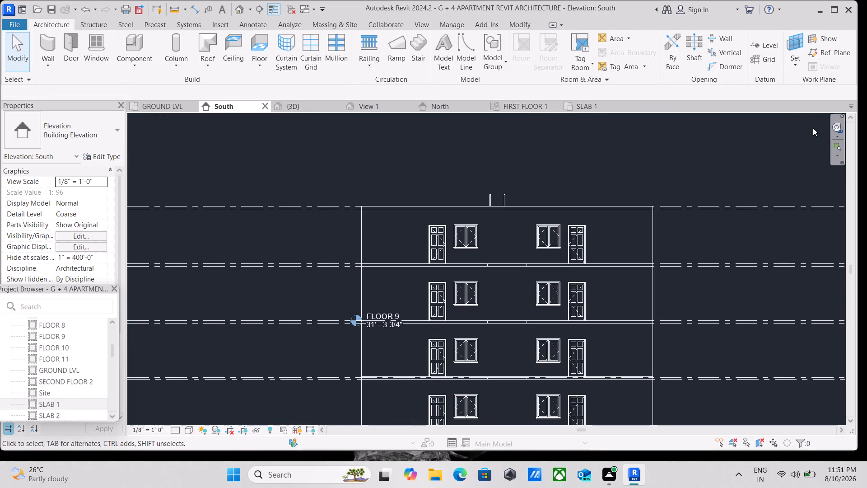
pyautogui.scroll(-2, 661, 230)
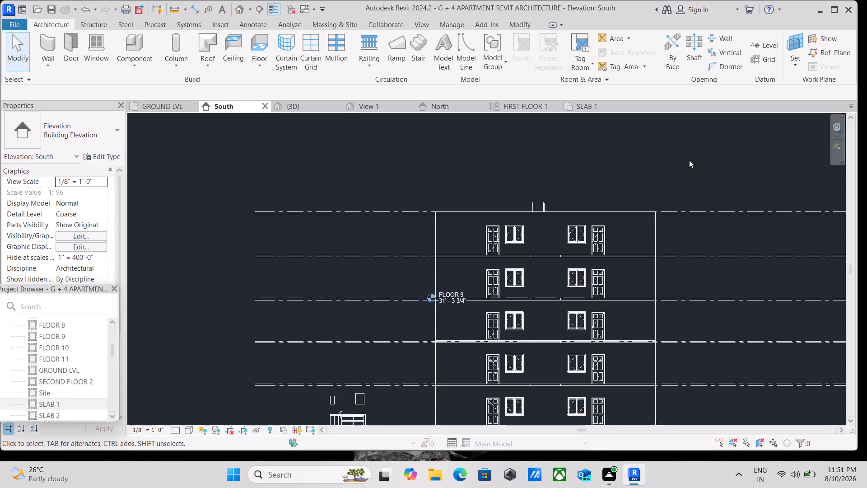
# Examine the slab roofs and their balcony projections on every storey in the 3D view, including the SLAB 1 roof.
pyautogui.click(283, 104)
pyautogui.scroll(-3, 408, 202)
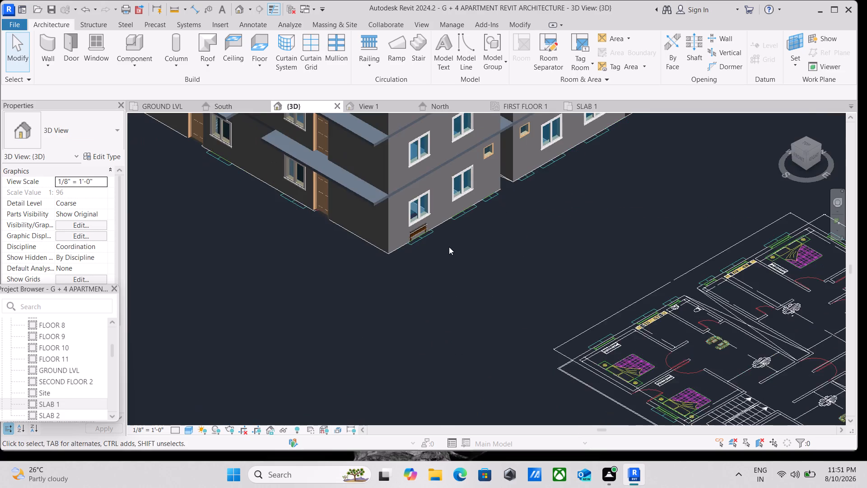
pyautogui.scroll(-7, 446, 249)
pyautogui.scroll(-1, 350, 166)
pyautogui.moveTo(350, 166); pyautogui.dragTo(356, 201, button='middle')
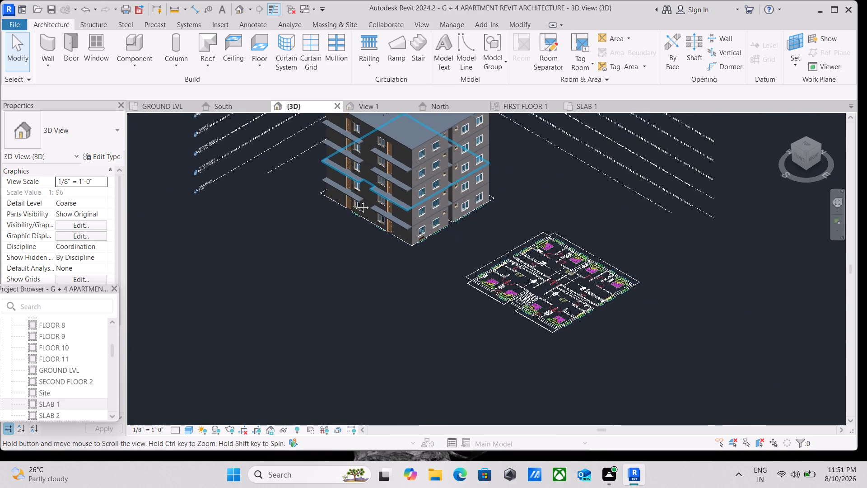
pyautogui.moveTo(356, 201); pyautogui.dragTo(364, 228, button='middle')
pyautogui.scroll(9, 372, 214)
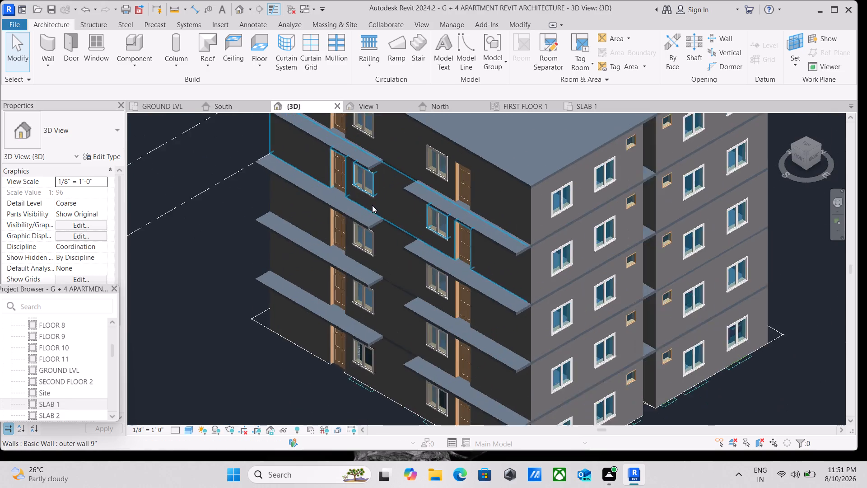
pyautogui.scroll(1, 372, 205)
pyautogui.scroll(-2, 372, 205)
pyautogui.moveTo(372, 205); pyautogui.dragTo(466, 277, button='middle')
pyautogui.scroll(-2, 503, 270)
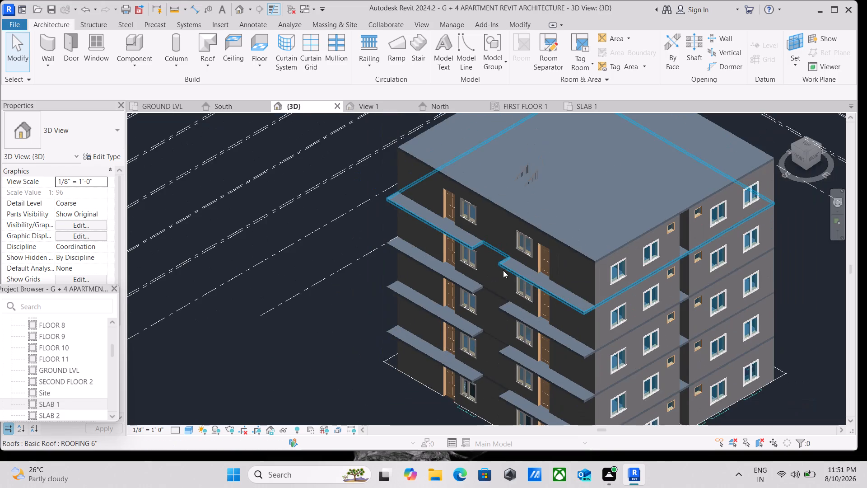
pyautogui.moveTo(503, 270); pyautogui.dragTo(521, 235, button='middle')
pyautogui.scroll(-2, 522, 234)
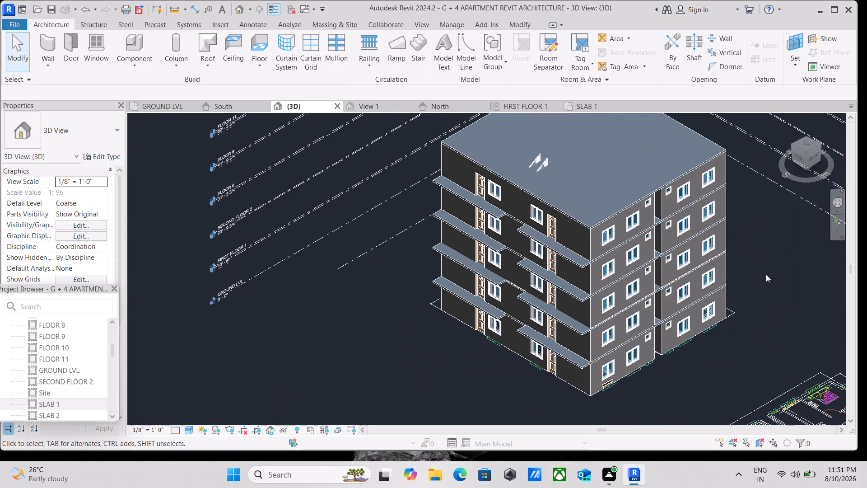
pyautogui.scroll(2, 635, 242)
pyautogui.scroll(2, 501, 233)
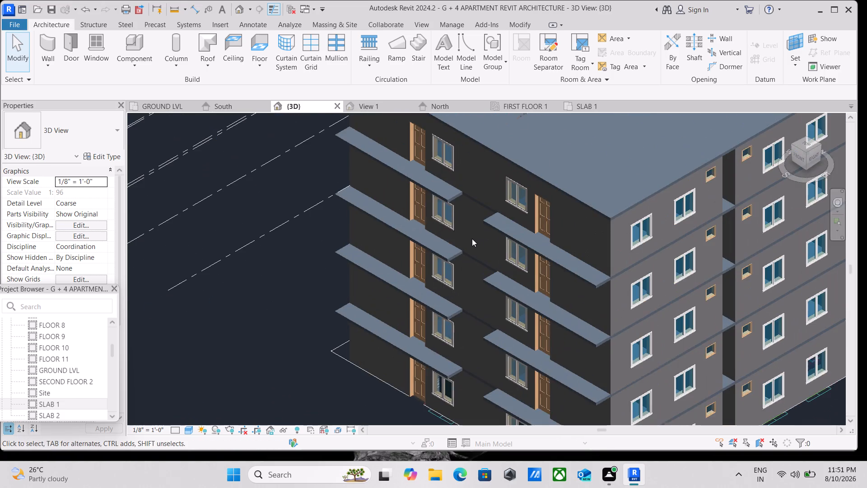
pyautogui.scroll(-2, 472, 239)
pyautogui.moveTo(472, 239); pyautogui.dragTo(534, 310, button='middle')
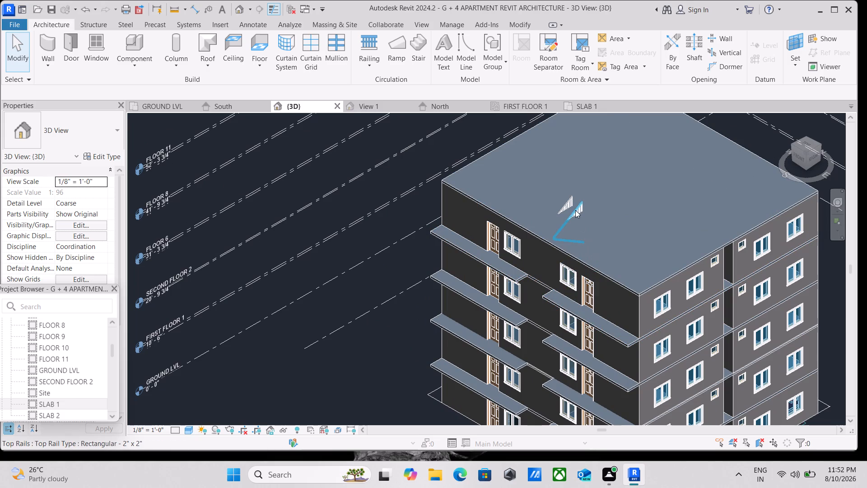
pyautogui.scroll(-2, 575, 210)
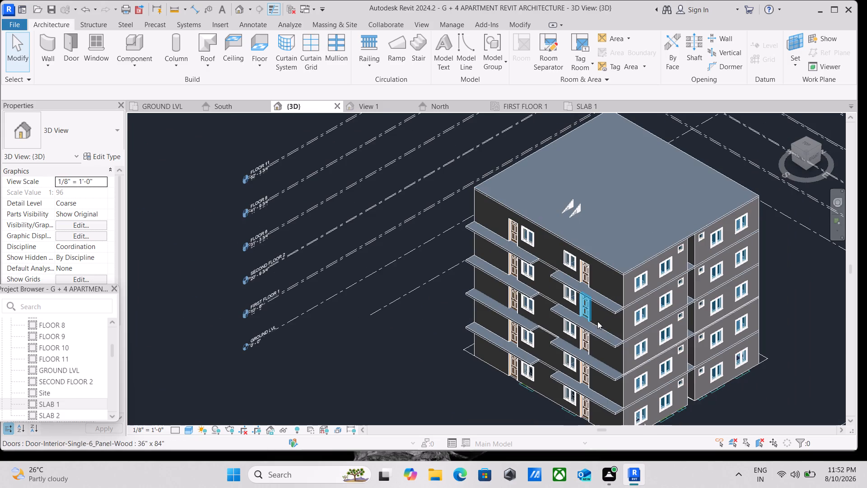
pyautogui.moveTo(602, 326); pyautogui.dragTo(641, 285, button='middle')
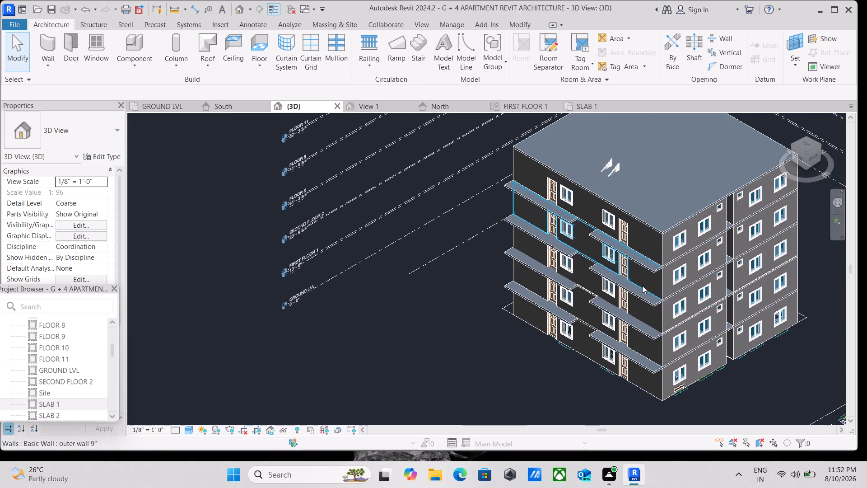
pyautogui.scroll(7, 634, 362)
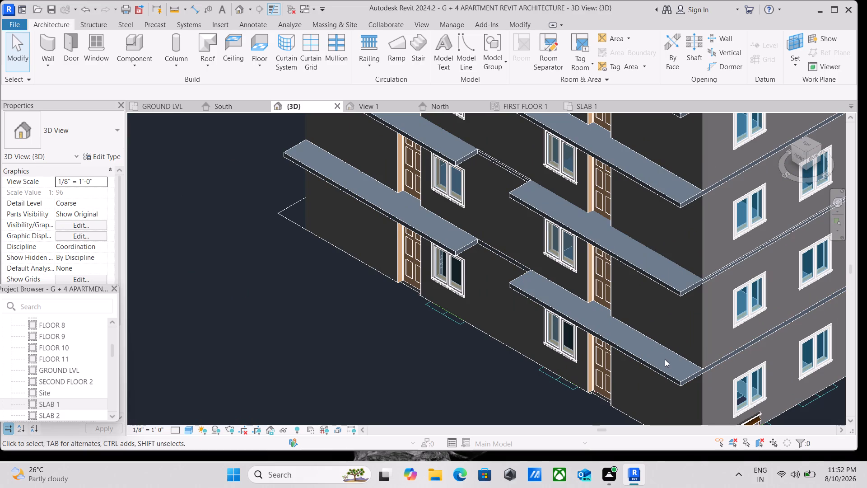
pyautogui.scroll(-2, 671, 366)
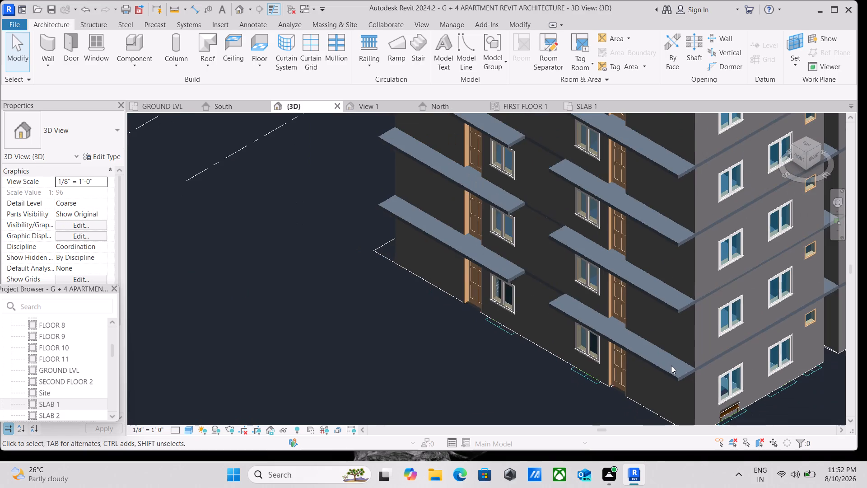
pyautogui.click(503, 274)
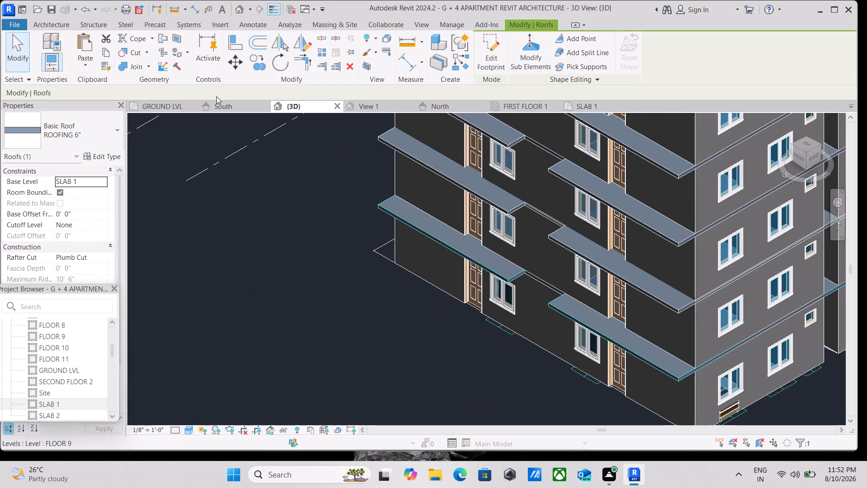
pyautogui.press('Escape')
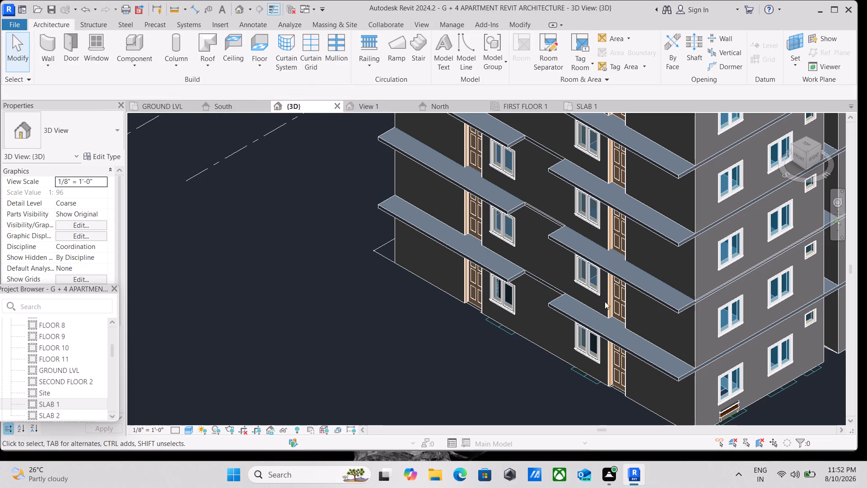
# Examine the building and its balcony projections from the top, and return to an isometric close-up of the SLAB 1 balcony slab.
pyautogui.click(806, 144)
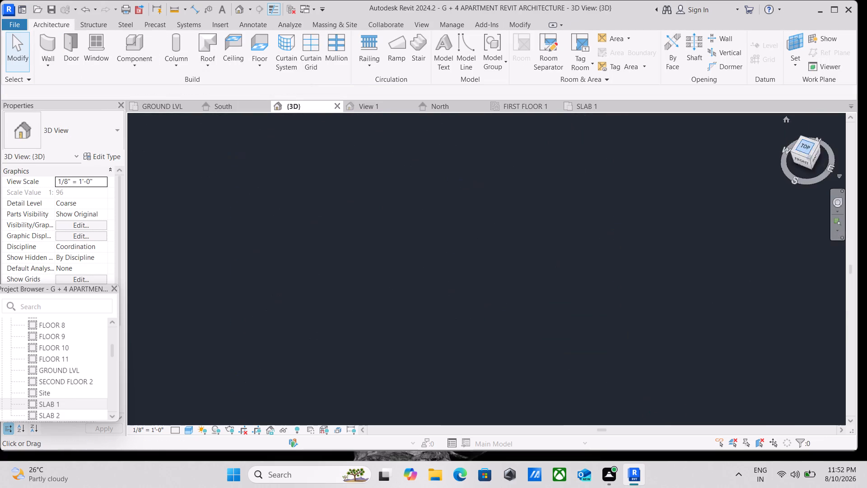
pyautogui.scroll(4, 315, 282)
pyautogui.scroll(3, 390, 278)
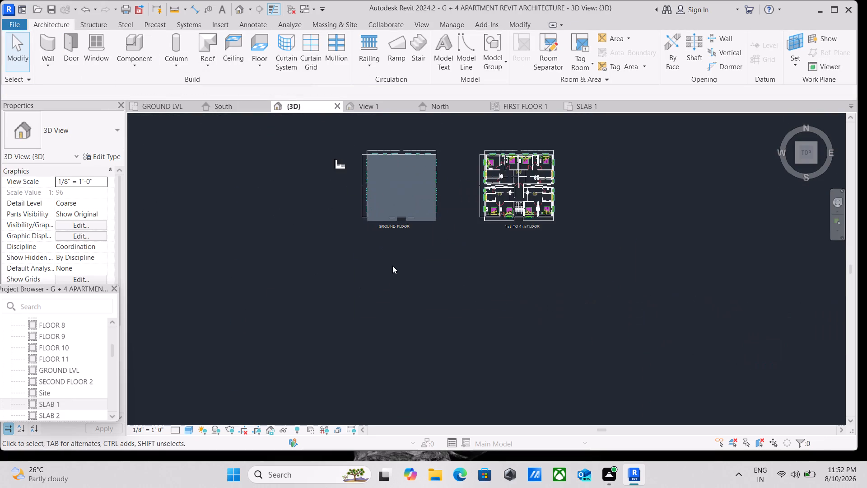
pyautogui.scroll(5, 392, 266)
pyautogui.scroll(5, 423, 221)
pyautogui.scroll(4, 350, 249)
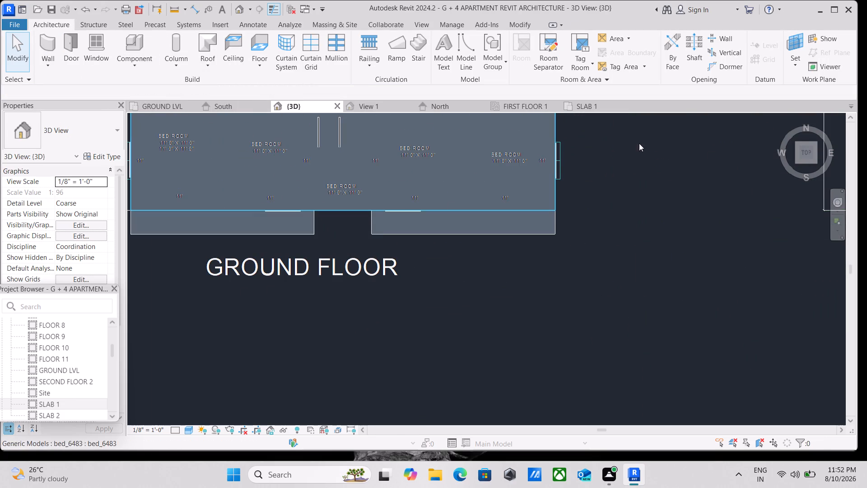
pyautogui.click(816, 160)
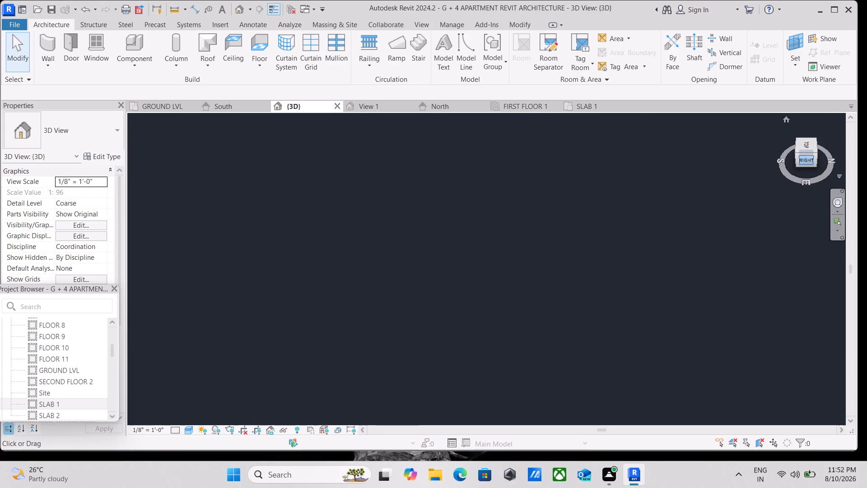
pyautogui.click(796, 150)
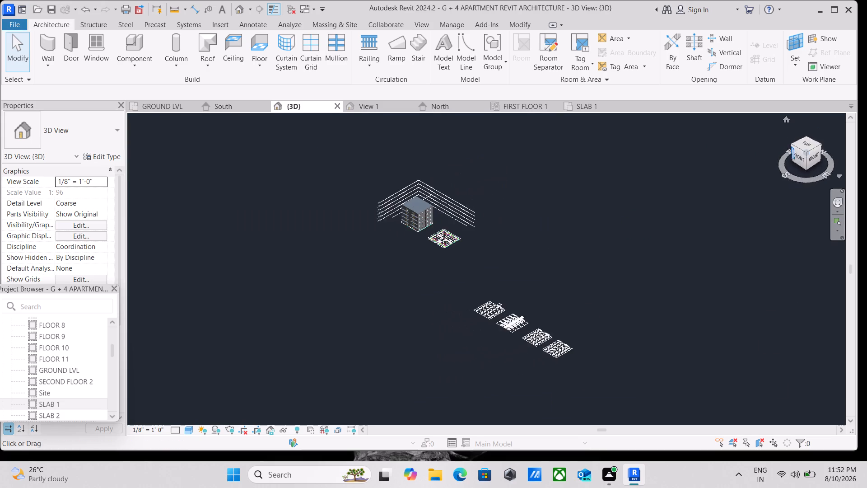
pyautogui.scroll(15, 408, 251)
pyautogui.moveTo(336, 186); pyautogui.dragTo(549, 329, button='middle')
pyautogui.scroll(1, 539, 327)
pyautogui.scroll(4, 632, 330)
pyautogui.scroll(4, 560, 291)
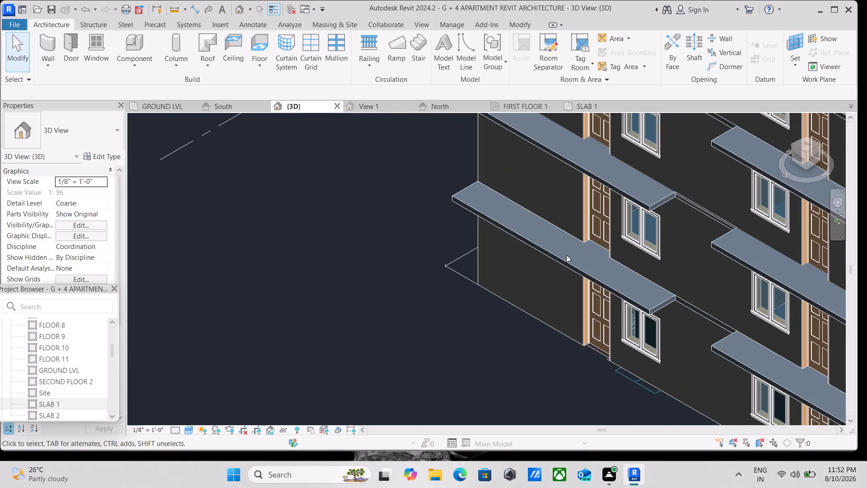
# Start a Handrail - Rectangular railing by sketched path and open the SLAB 1 floor plan to draw it.
pyautogui.click(566, 263)
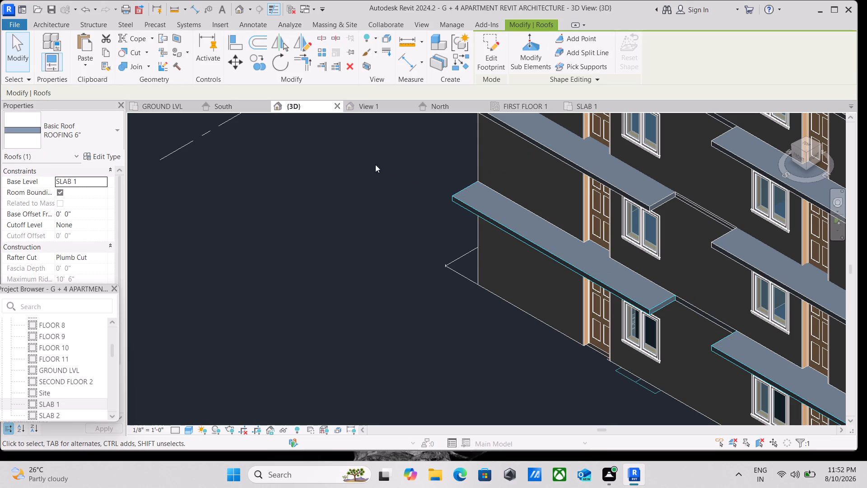
pyautogui.click(52, 21)
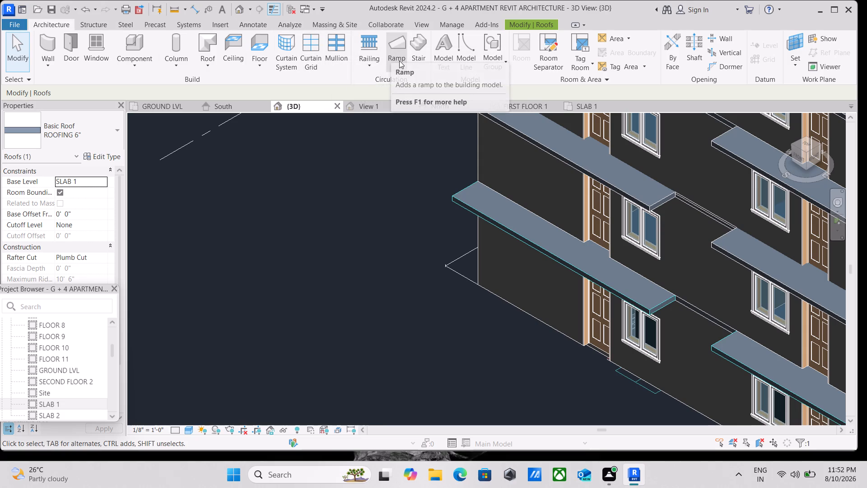
pyautogui.click(373, 63)
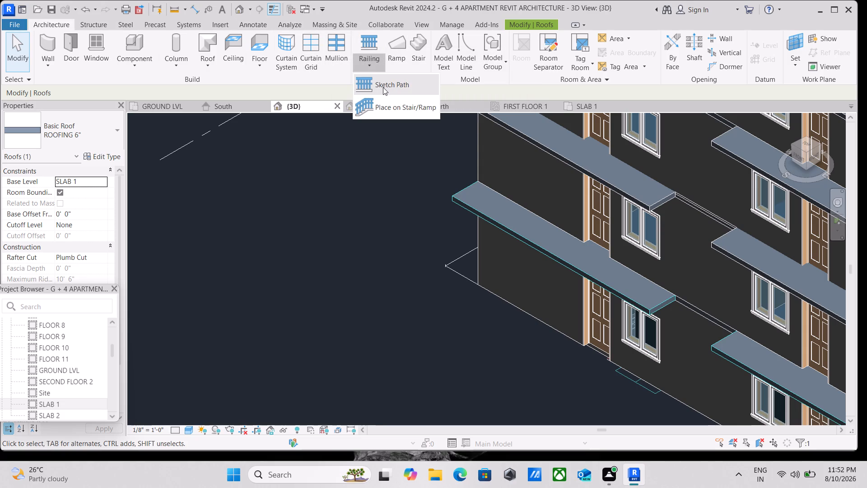
pyautogui.click(383, 87)
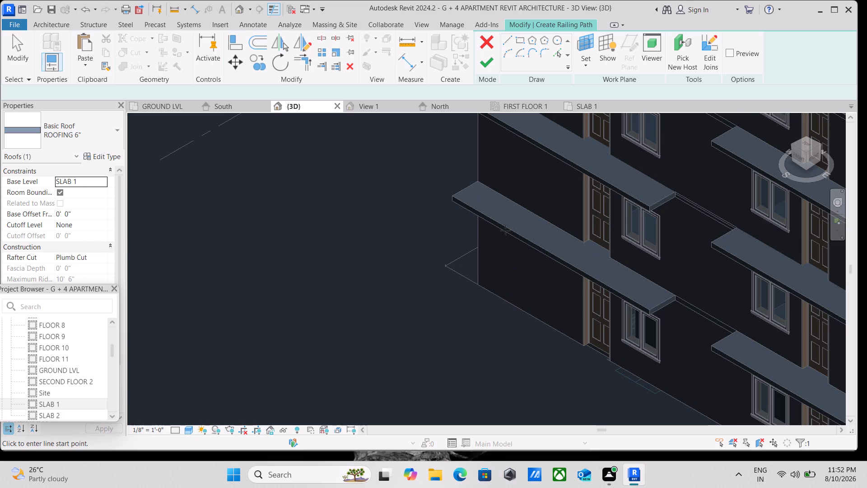
pyautogui.scroll(-1, 508, 228)
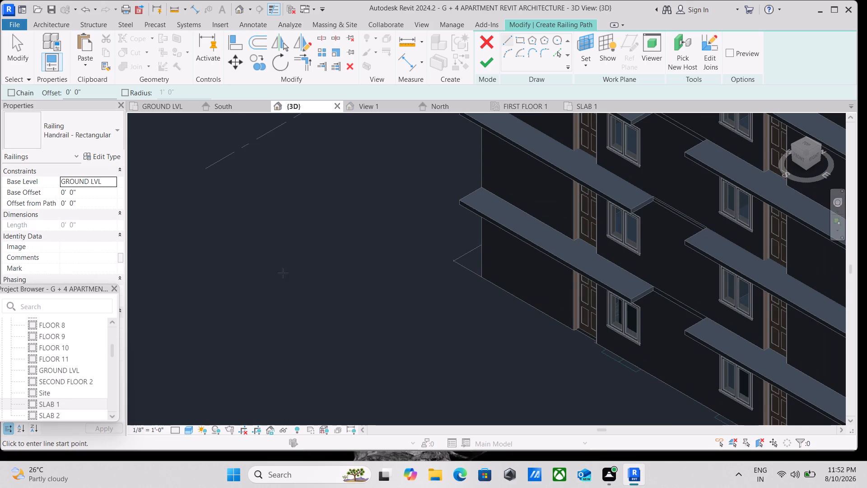
pyautogui.doubleClick(55, 405)
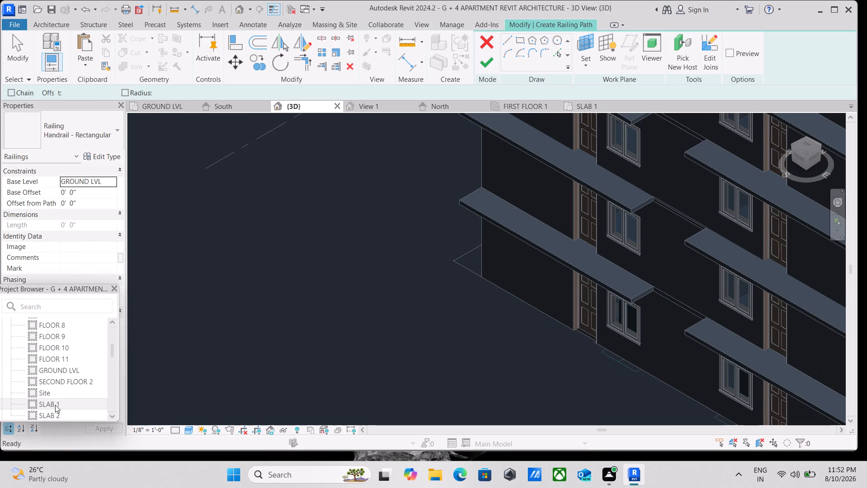
pyautogui.scroll(3, 320, 273)
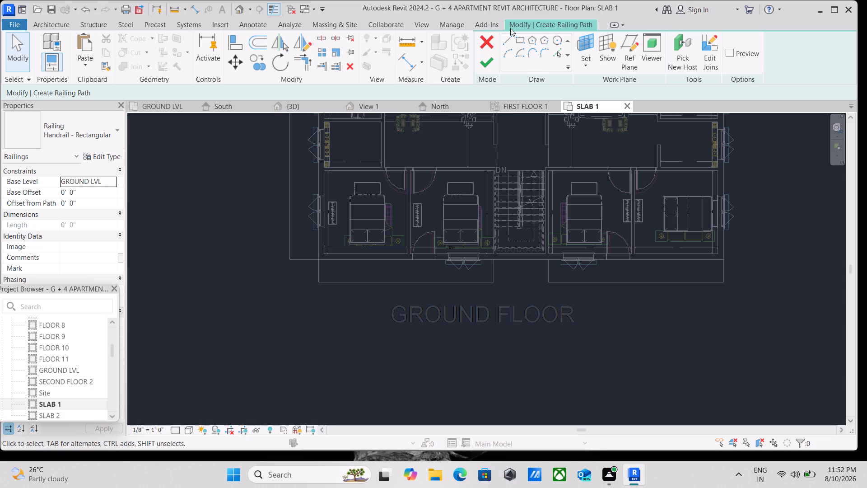
# With a 2" offset, draw a 3' 0" railing path line along the outer short edge of the western front balcony slab.
pyautogui.click(509, 43)
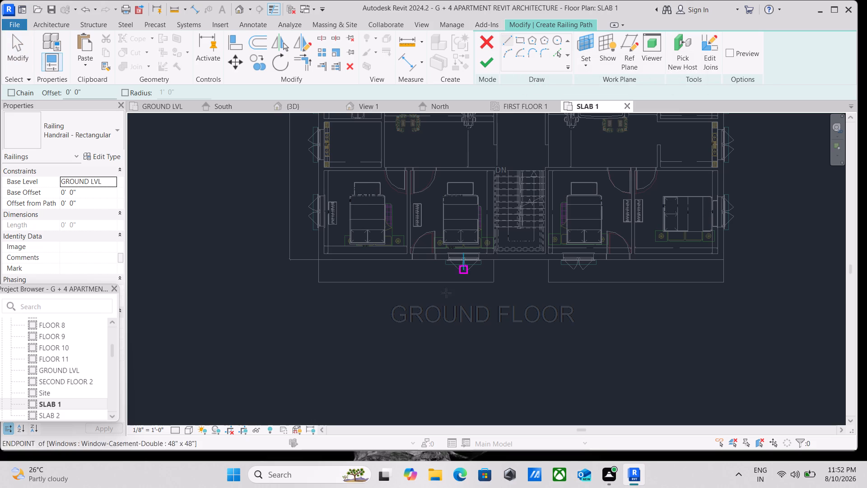
pyautogui.scroll(1, 428, 313)
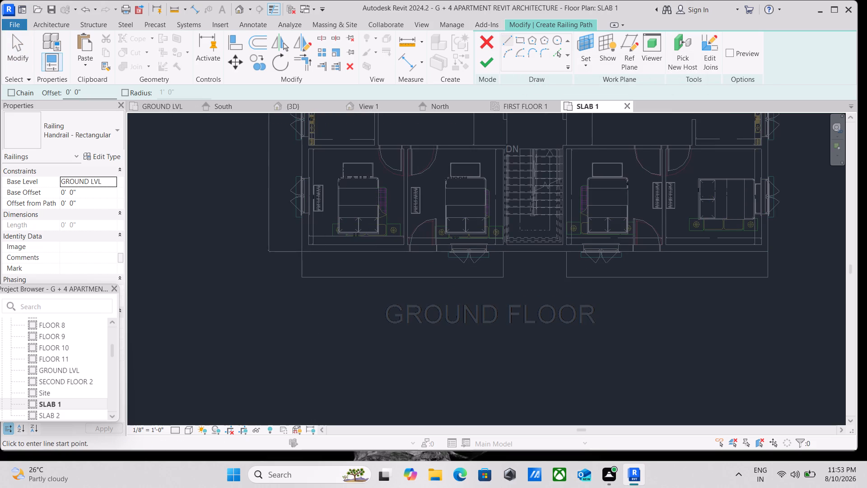
pyautogui.moveTo(92, 92); pyautogui.dragTo(51, 92)
pyautogui.press('2')
pyautogui.hotkey('shift', '"')
pyautogui.scroll(3, 313, 274)
pyautogui.click(296, 240)
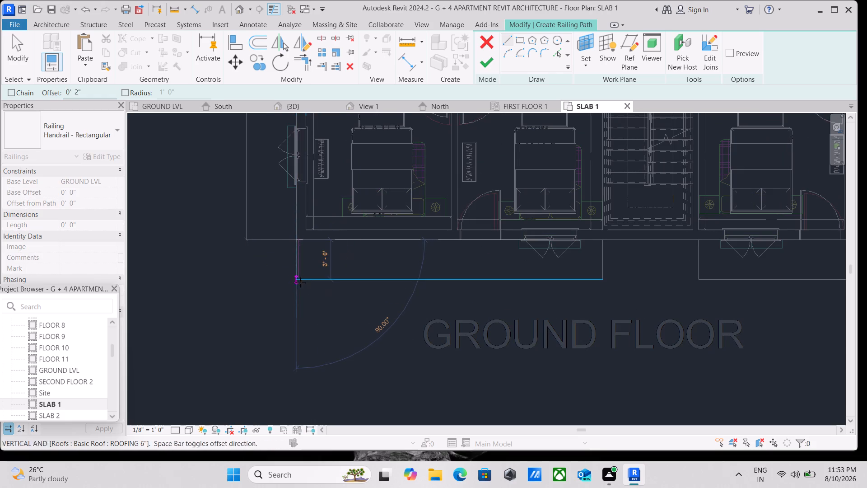
pyautogui.scroll(3, 296, 279)
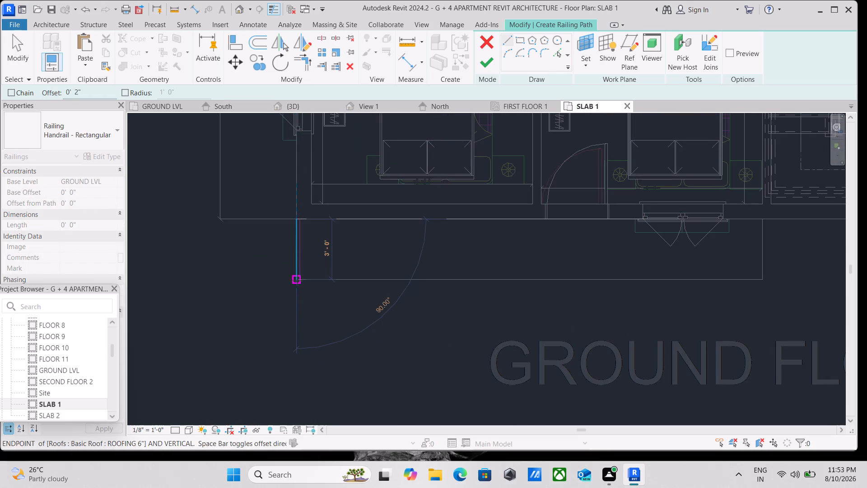
pyautogui.click(297, 281)
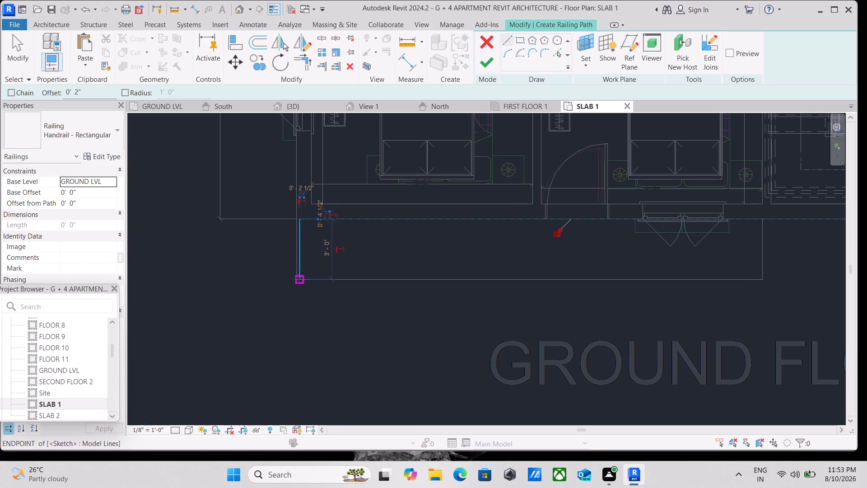
# Draw the railing path along the western balcony's 23' 2" front edge and back to the wall along its stair-side edge, about 2' 10".
pyautogui.click(295, 280)
pyautogui.scroll(-1, 436, 276)
pyautogui.moveTo(436, 276); pyautogui.dragTo(275, 268, button='middle')
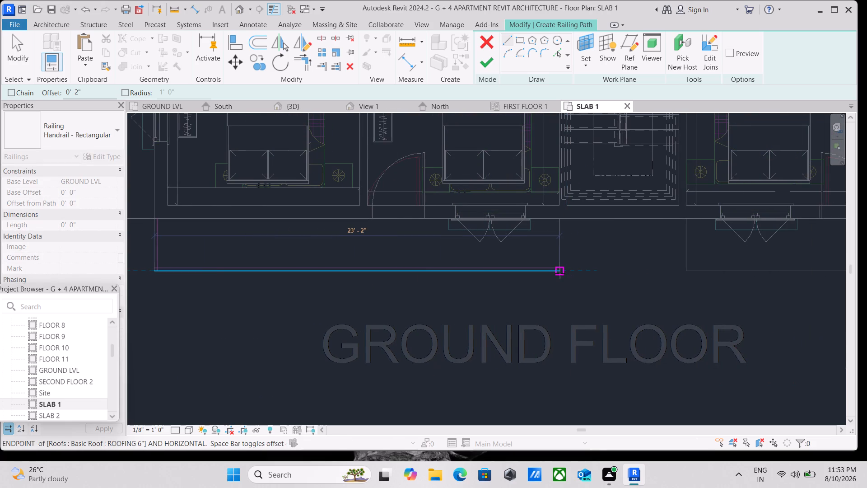
pyautogui.click(559, 273)
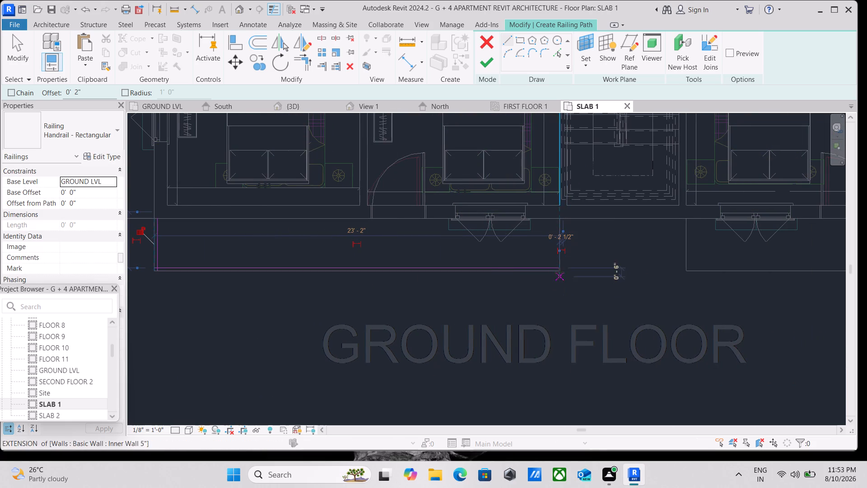
pyautogui.click(560, 269)
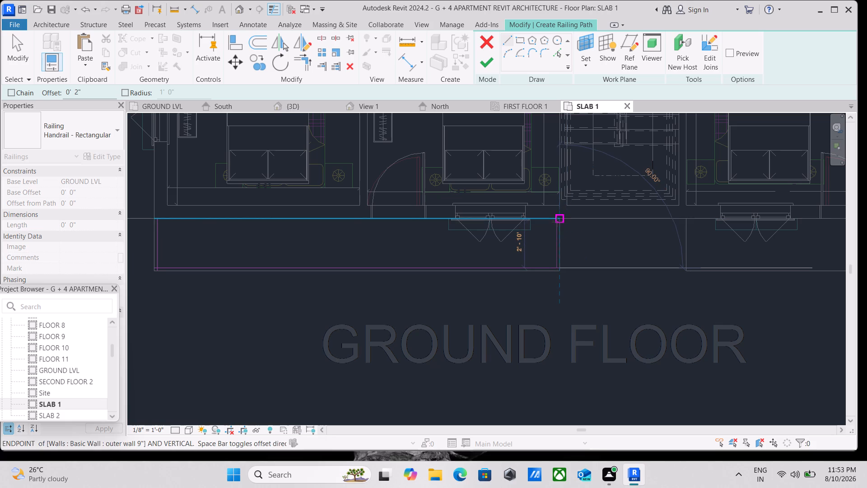
pyautogui.scroll(6, 557, 221)
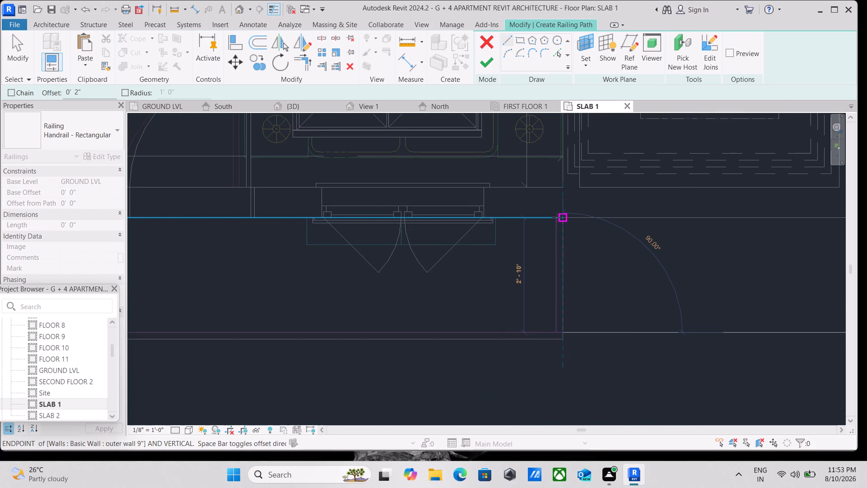
pyautogui.click(557, 217)
pyautogui.press('Escape')
pyautogui.scroll(-2, 579, 272)
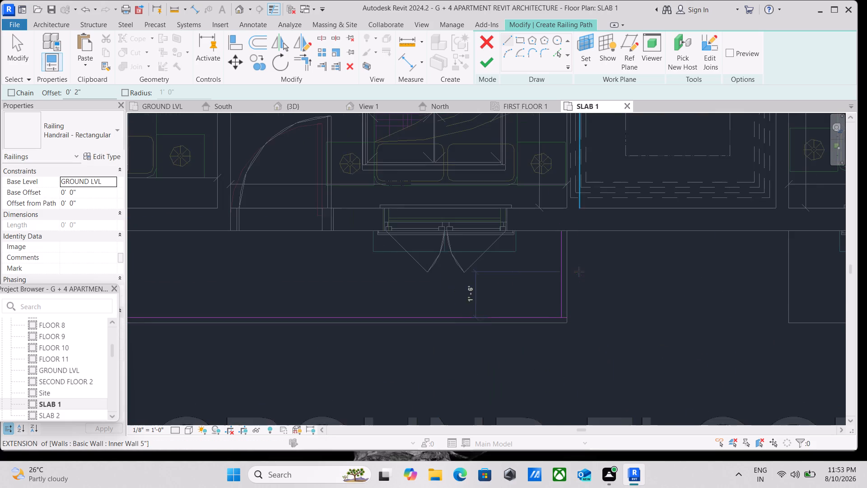
pyautogui.scroll(-1, 530, 315)
pyautogui.press('Escape')
# Trim the front and outer side path lines to a clean corner at the western balcony's outer end.
pyautogui.moveTo(352, 288); pyautogui.dragTo(607, 279, button='middle')
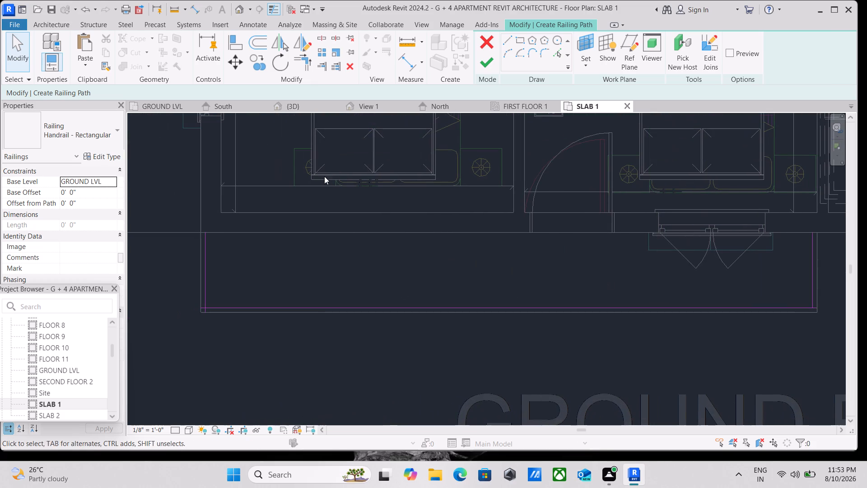
pyautogui.click(307, 64)
pyautogui.scroll(11, 214, 299)
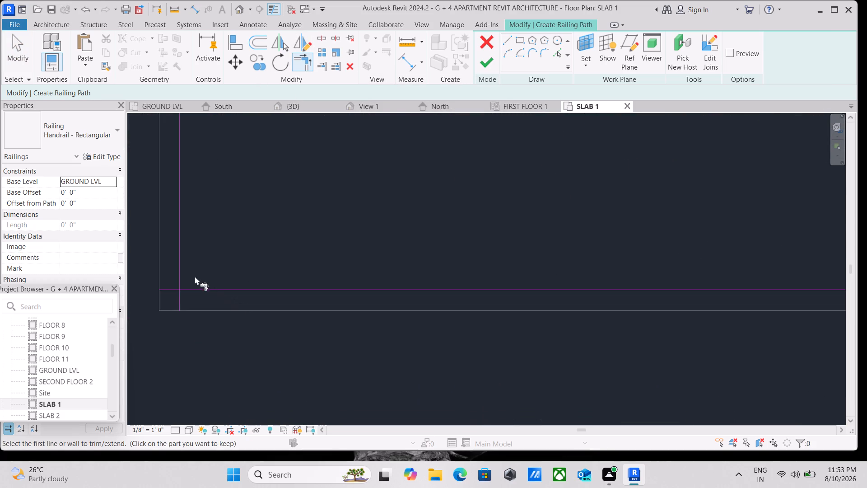
pyautogui.click(197, 288)
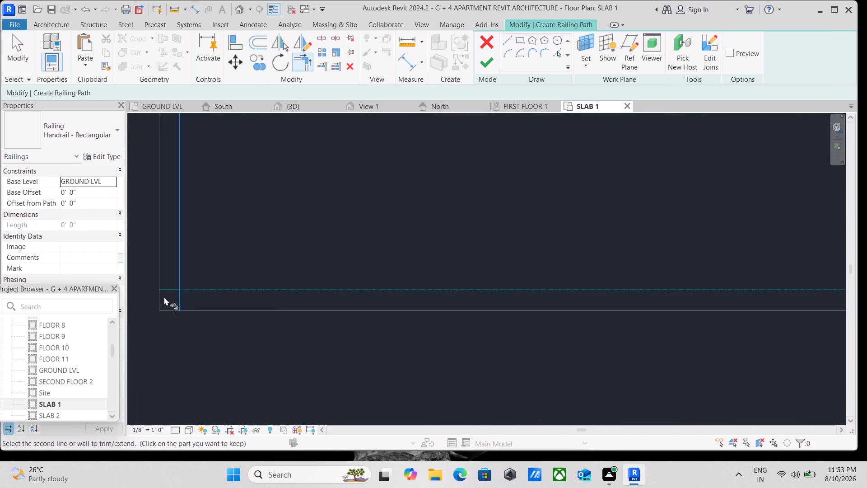
pyautogui.click(179, 272)
# Trim the front and stair-side path lines to a clean corner at the western balcony's inner end.
pyautogui.scroll(-2, 232, 271)
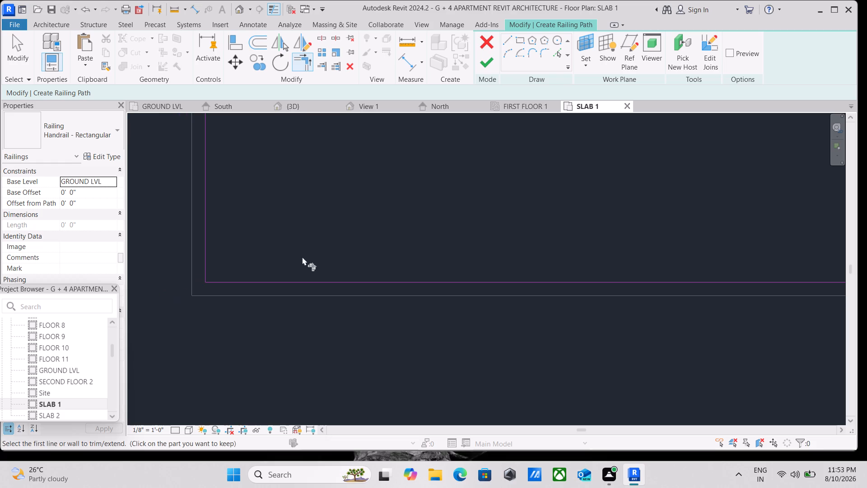
pyautogui.scroll(-6, 302, 257)
pyautogui.moveTo(412, 225); pyautogui.dragTo(188, 266, button='middle')
pyautogui.scroll(-4, 188, 266)
pyautogui.scroll(-1, 521, 269)
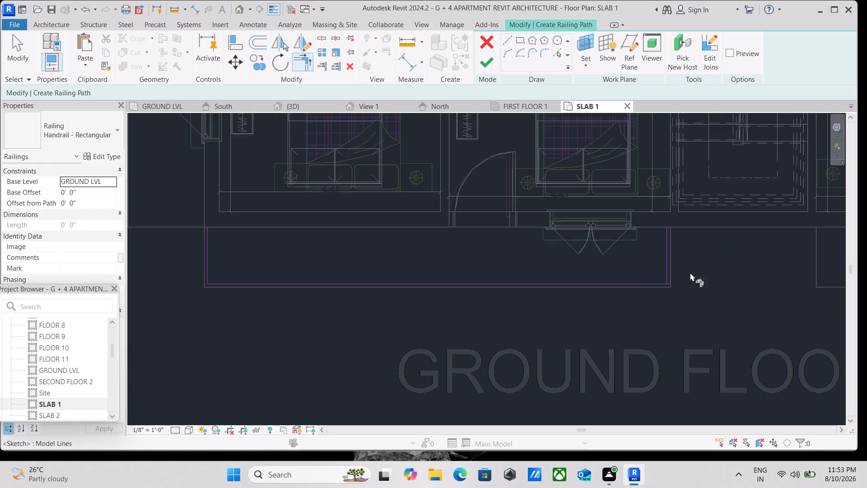
pyautogui.scroll(10, 691, 274)
pyautogui.click(652, 276)
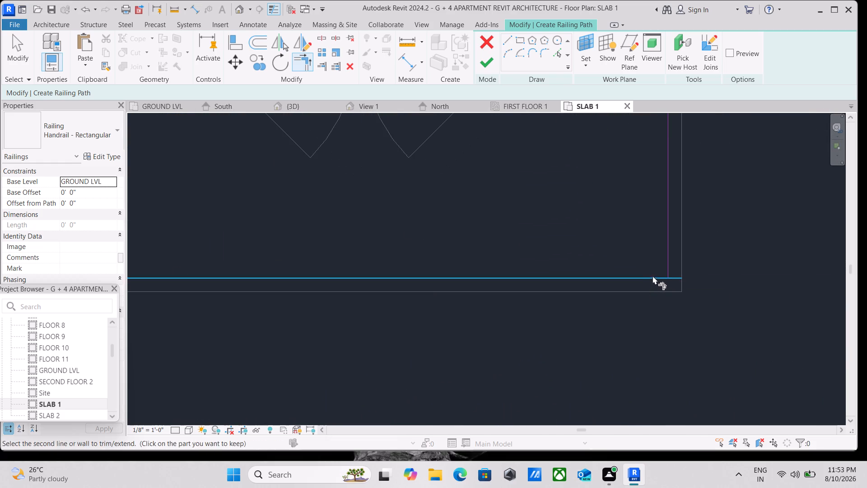
pyautogui.click(667, 258)
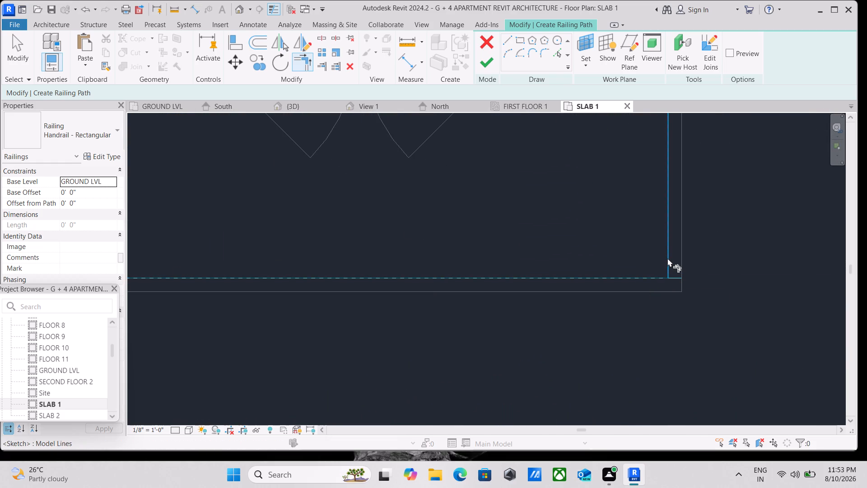
pyautogui.scroll(-5, 596, 271)
pyautogui.moveTo(526, 241); pyautogui.dragTo(651, 297, button='middle')
pyautogui.scroll(-3, 654, 296)
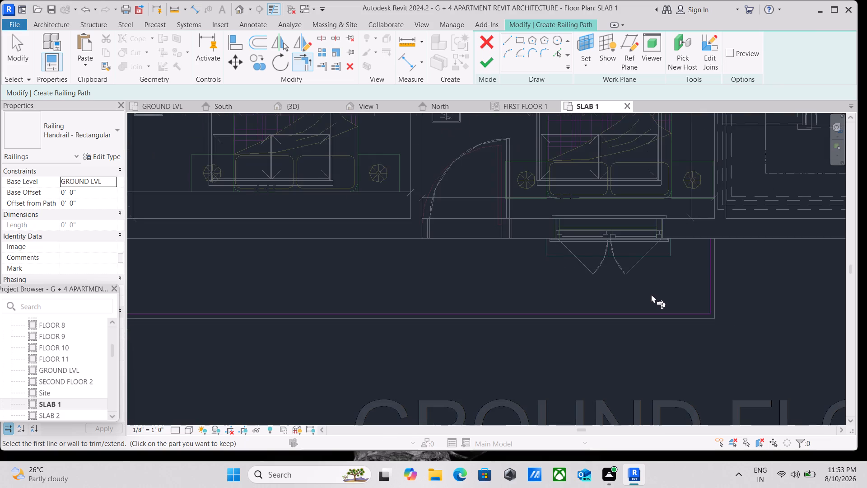
pyautogui.scroll(-3, 629, 266)
pyautogui.scroll(-1, 722, 271)
pyautogui.moveTo(722, 271); pyautogui.dragTo(523, 271, button='middle')
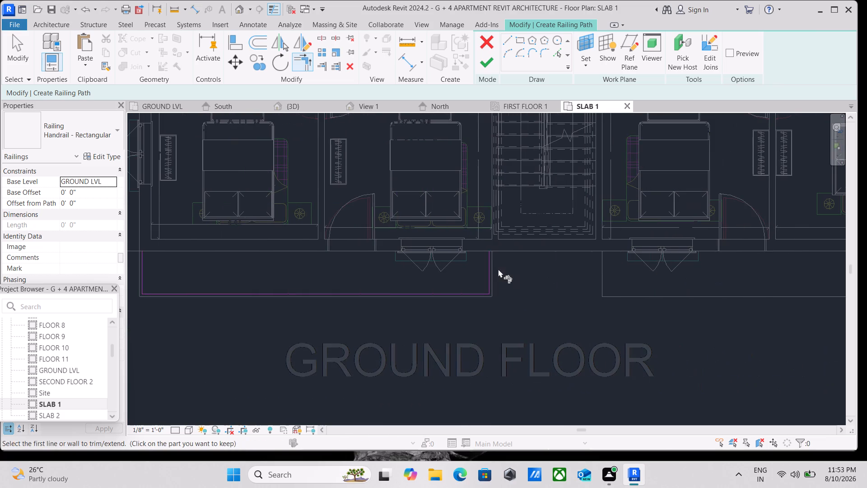
pyautogui.press('Escape')
# With a 2" offset, draw a 3' 0" railing path line along the stair-side edge of the eastern front balcony slab.
pyautogui.moveTo(546, 281); pyautogui.dragTo(429, 264, button='middle')
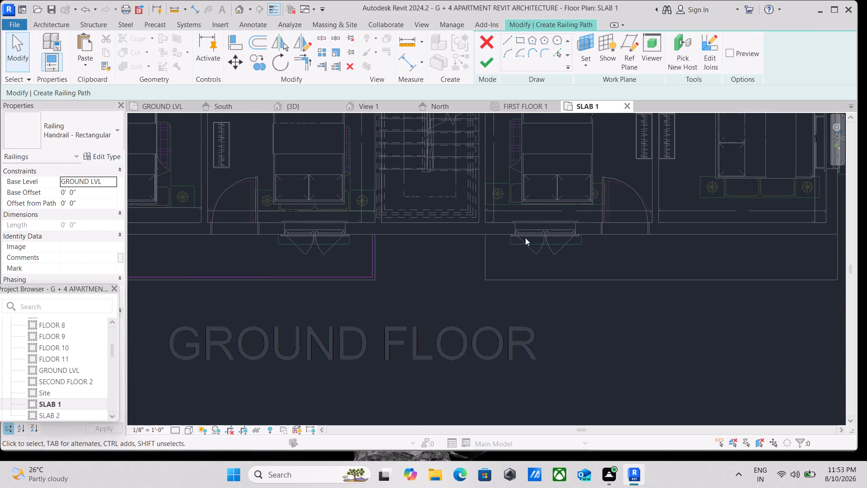
pyautogui.click(503, 41)
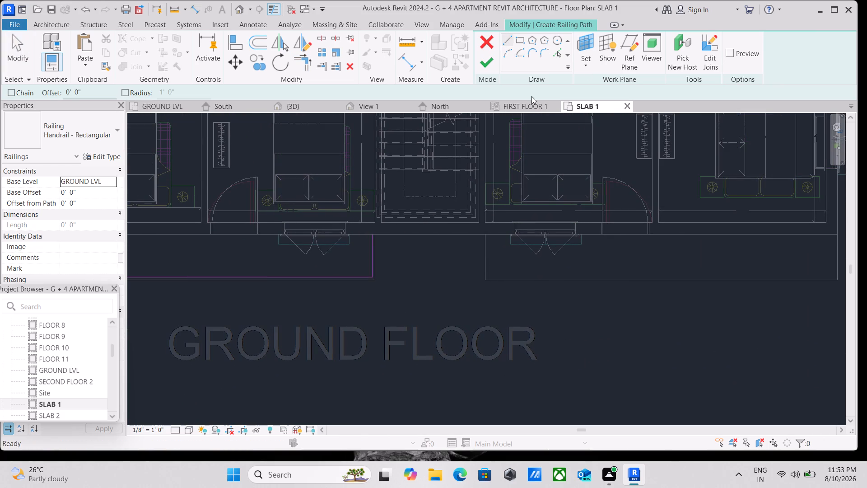
pyautogui.moveTo(87, 89); pyautogui.dragTo(0, 89)
pyautogui.press('2')
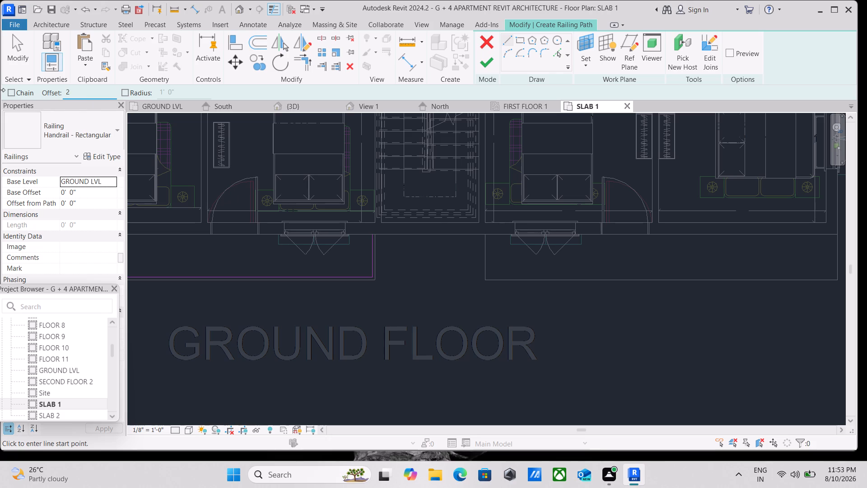
pyautogui.hotkey('shift', '"')
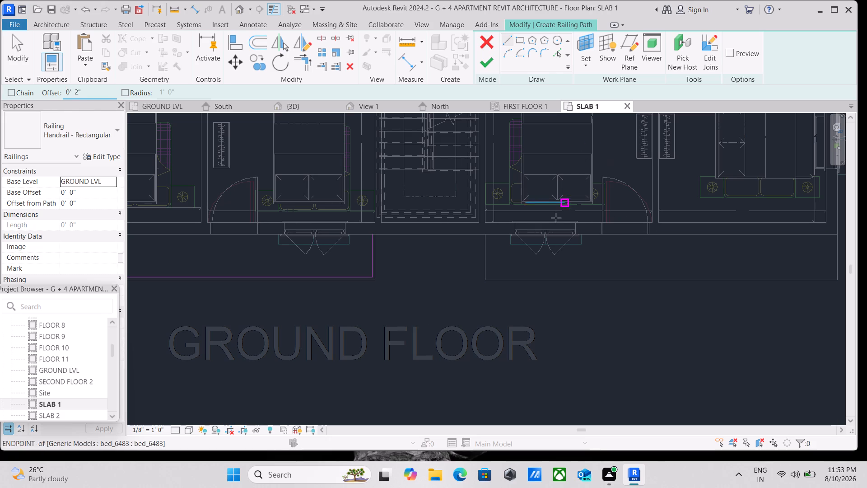
pyautogui.click(487, 233)
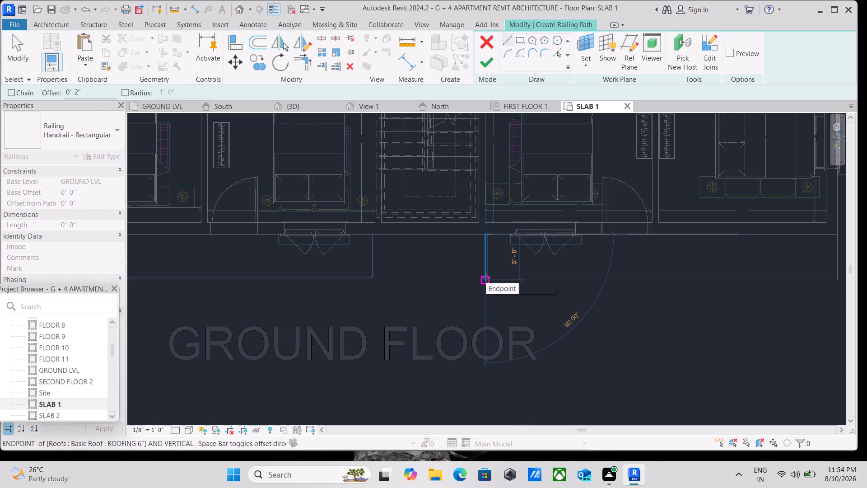
pyautogui.scroll(2, 486, 278)
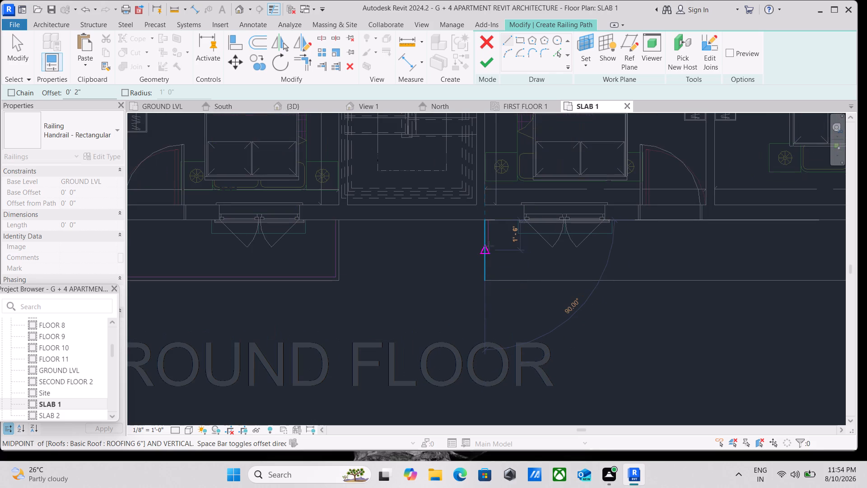
pyautogui.click(488, 280)
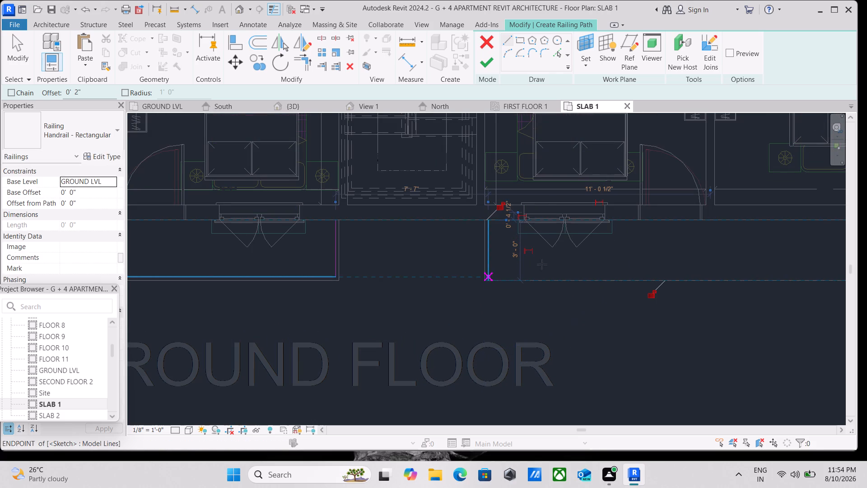
# Draw the railing path line along the eastern balcony's 23' 2" front edge, offset 2" inward.
pyautogui.click(485, 279)
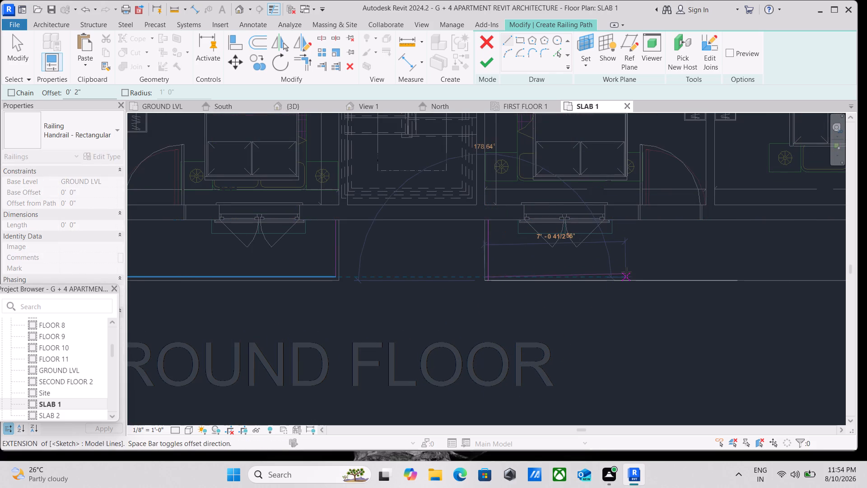
pyautogui.moveTo(626, 272); pyautogui.dragTo(365, 276, button='middle')
pyautogui.moveTo(564, 282); pyautogui.dragTo(426, 294, button='middle')
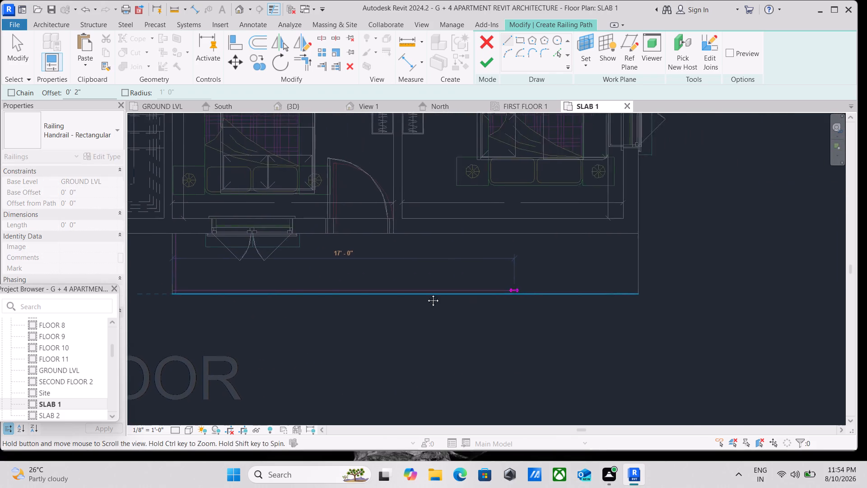
pyautogui.moveTo(426, 294); pyautogui.dragTo(369, 296, button='middle')
pyautogui.click(494, 296)
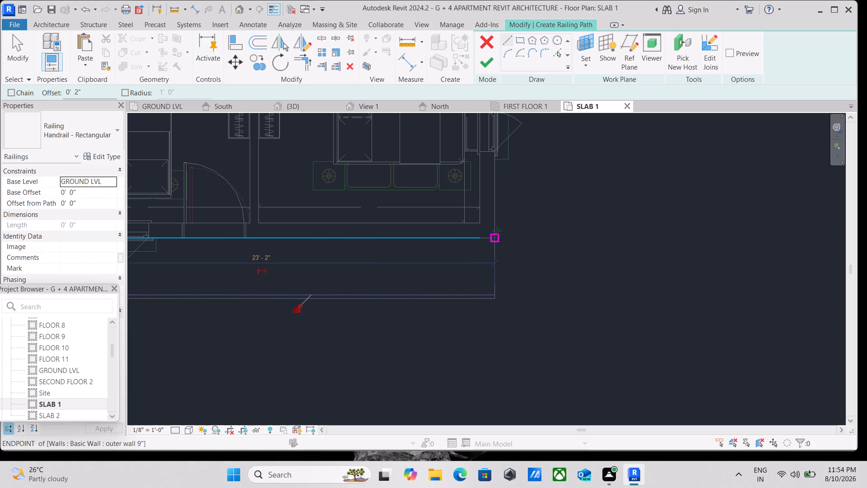
# Draw a 3' 0" railing path line along the eastern balcony's outer short edge, flipping the 2" offset to the slab's inner side.
pyautogui.click(495, 239)
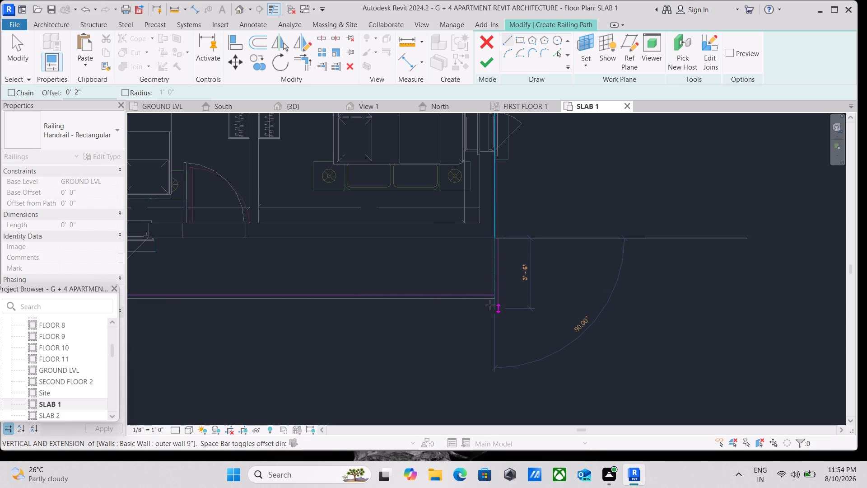
pyautogui.press('space')
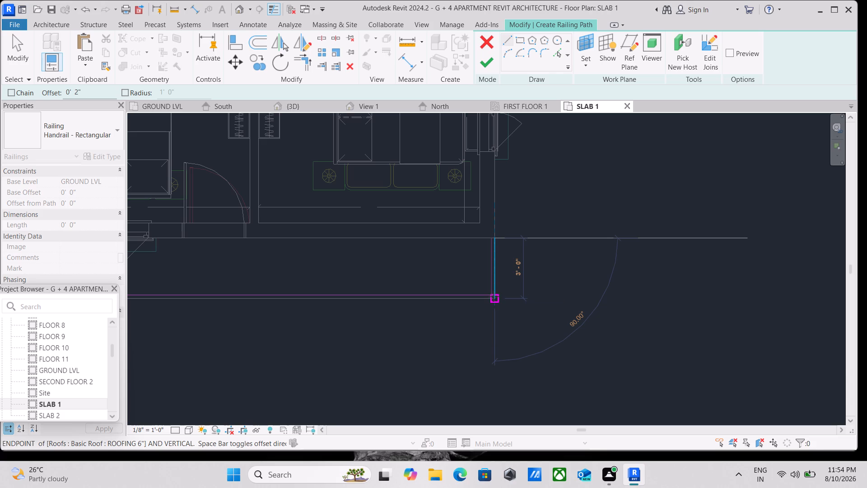
pyautogui.click(494, 296)
pyautogui.press('Escape')
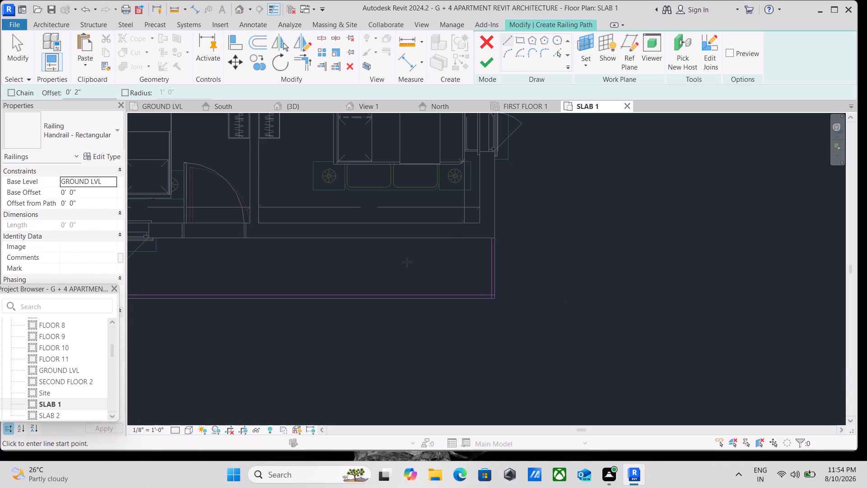
pyautogui.scroll(1, 407, 262)
pyautogui.press('Escape')
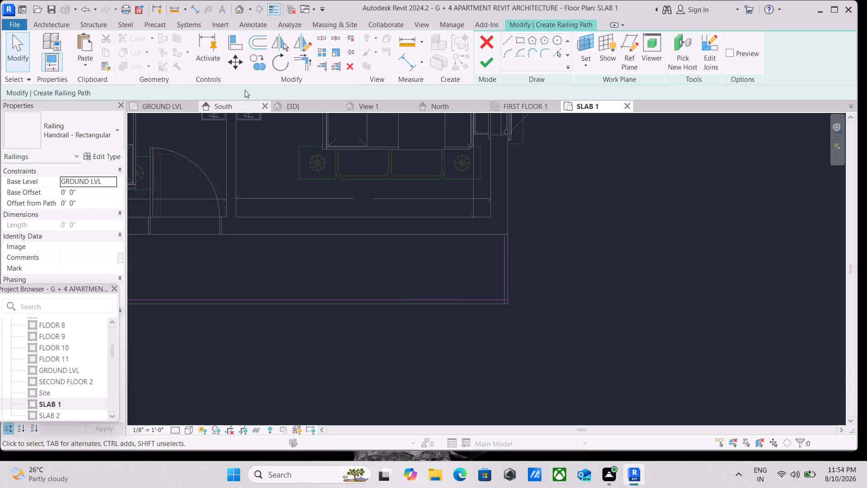
# Trim the outer side and front path lines to a clean corner at the eastern balcony's outer end.
pyautogui.click(308, 68)
pyautogui.scroll(1, 512, 301)
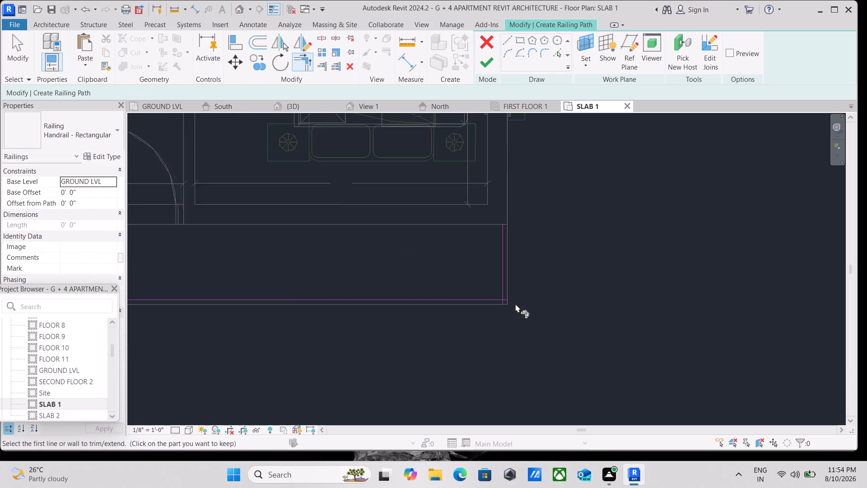
pyautogui.scroll(8, 515, 304)
pyautogui.click(494, 277)
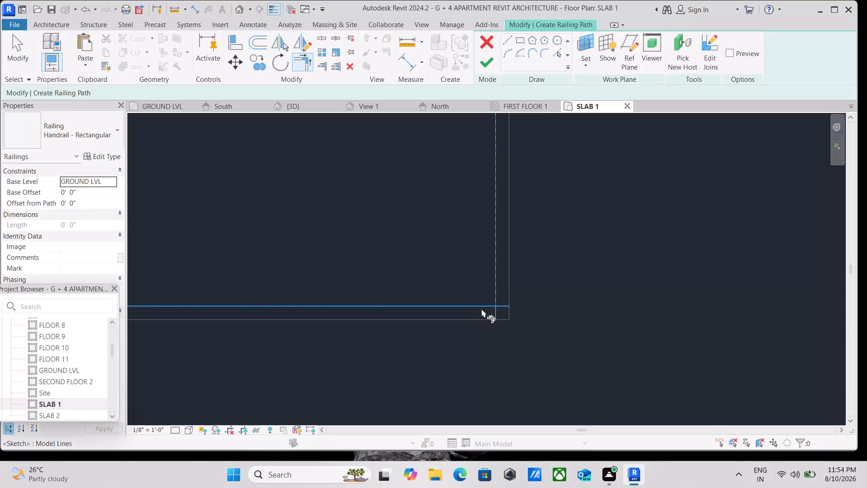
pyautogui.click(480, 306)
# Trim the front and stair-side path lines to a clean corner at the eastern balcony's inner end.
pyautogui.scroll(-4, 477, 278)
pyautogui.scroll(-2, 391, 184)
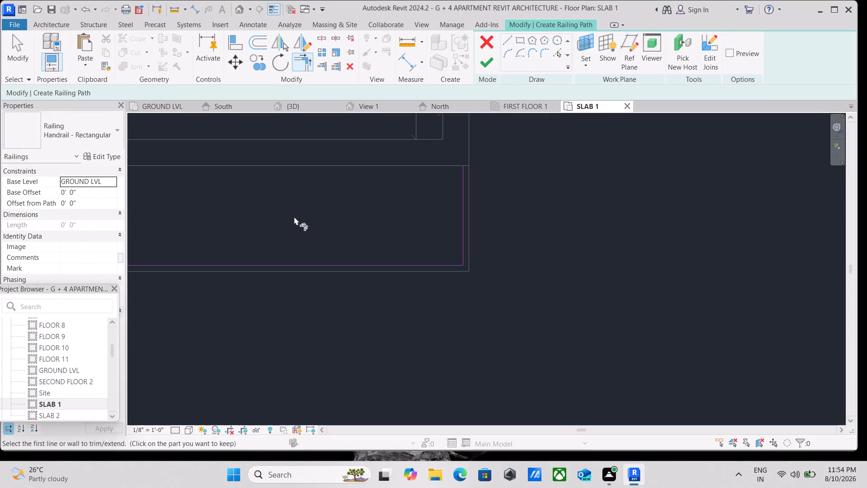
pyautogui.scroll(-3, 294, 216)
pyautogui.moveTo(293, 216); pyautogui.dragTo(695, 241, button='middle')
pyautogui.scroll(-1, 388, 281)
pyautogui.scroll(3, 326, 276)
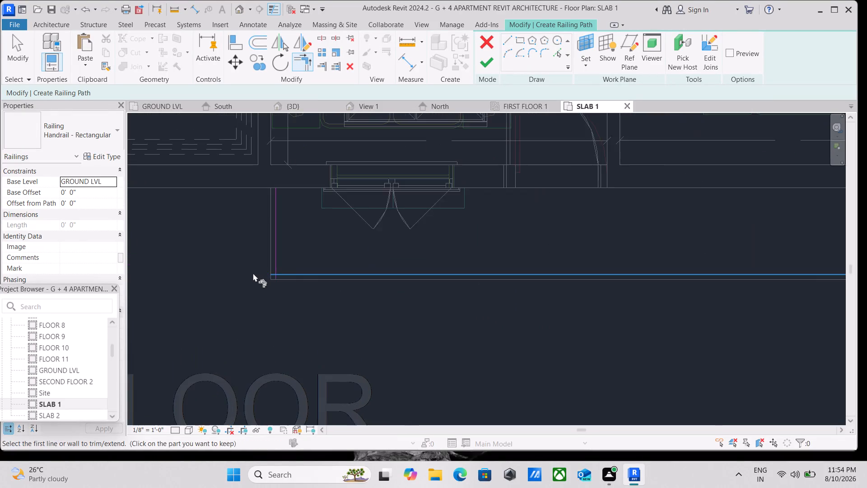
pyautogui.scroll(7, 253, 273)
pyautogui.scroll(3, 317, 275)
pyautogui.click(292, 275)
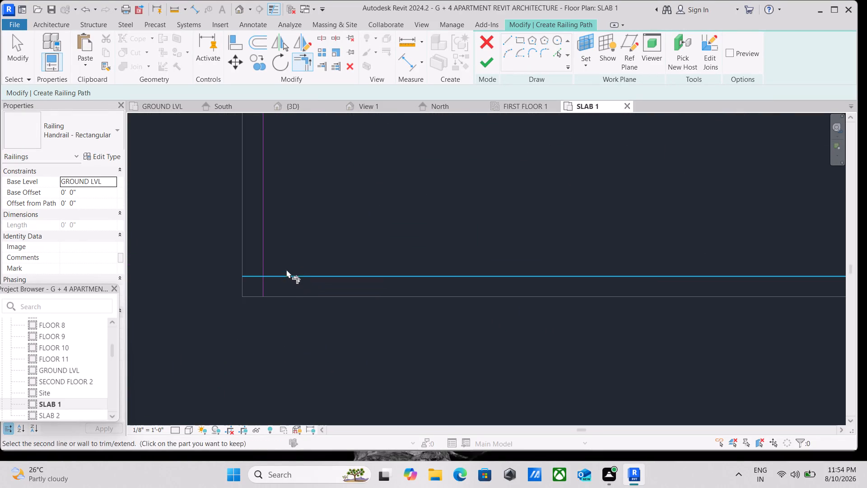
pyautogui.click(263, 250)
pyautogui.scroll(-6, 269, 248)
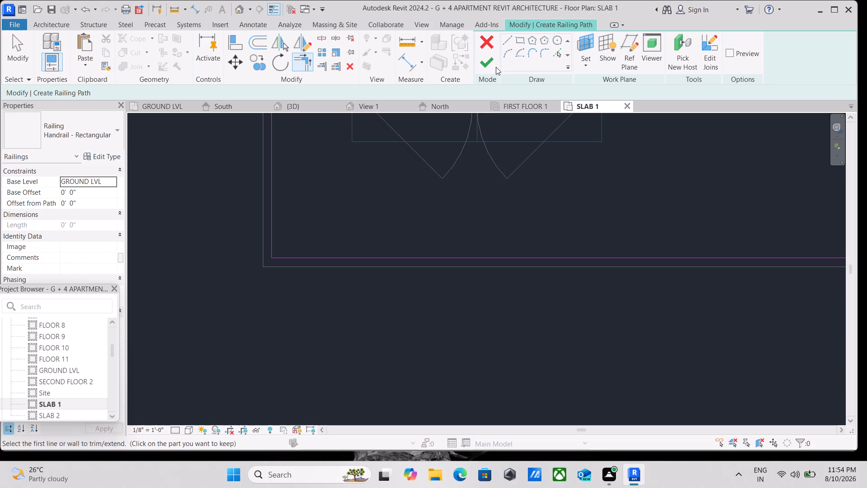
pyautogui.press('Escape')
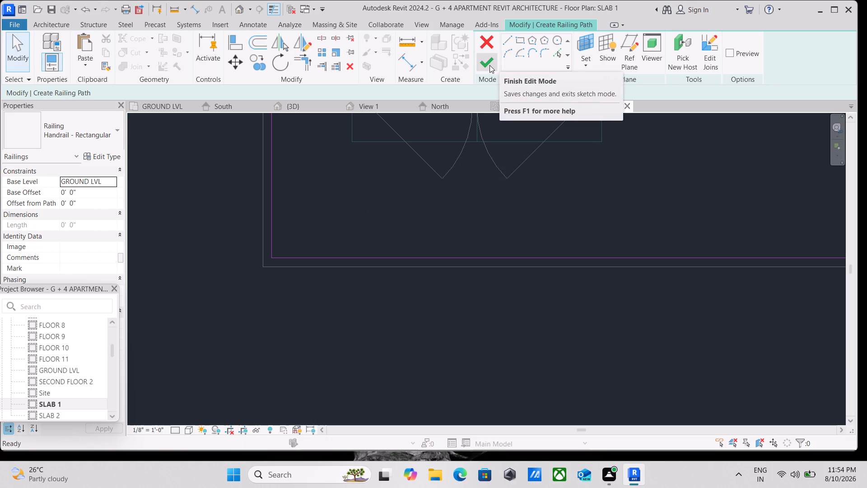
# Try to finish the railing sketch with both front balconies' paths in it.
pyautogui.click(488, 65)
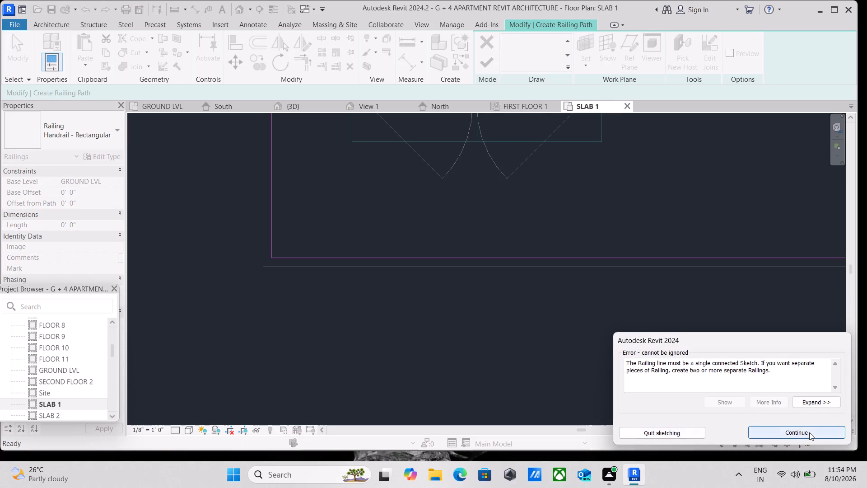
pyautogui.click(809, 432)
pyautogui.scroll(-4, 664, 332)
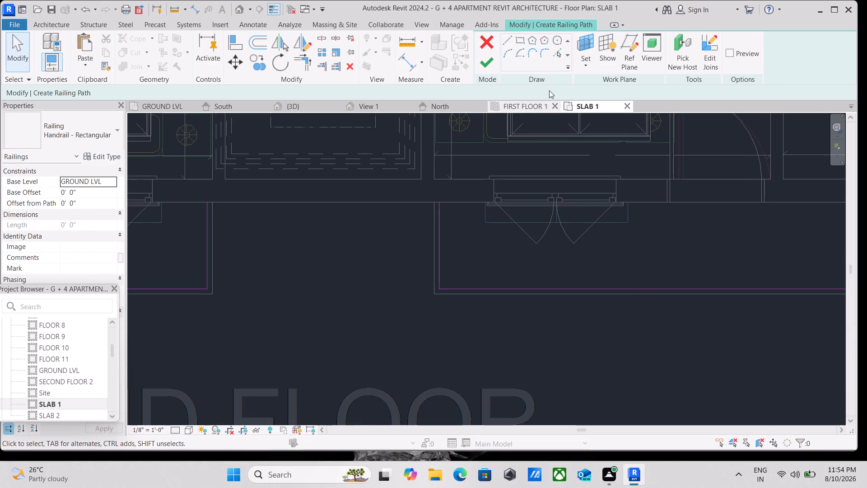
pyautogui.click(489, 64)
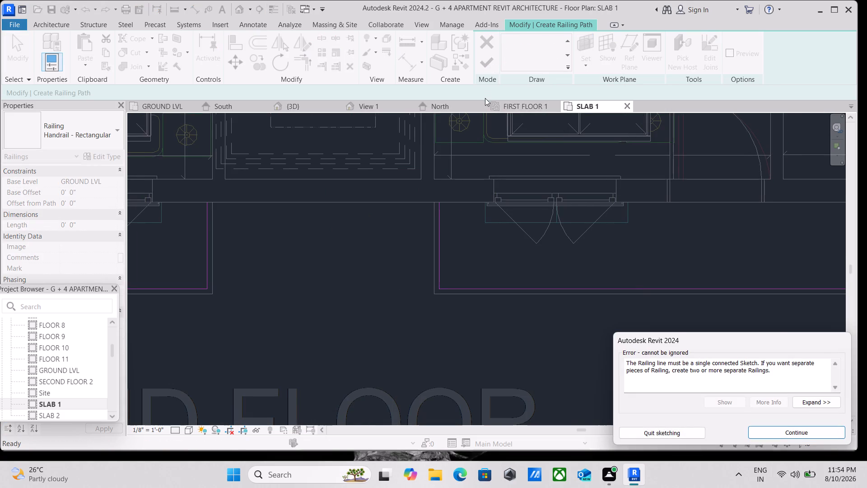
# Examine the corners and wall ends of both front balconies' railing paths for breaks, and return to sketch editing.
pyautogui.scroll(-1, 495, 180)
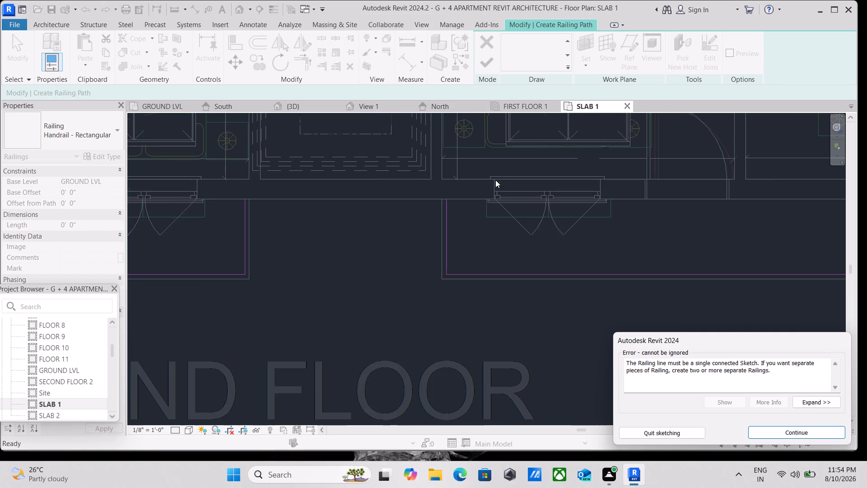
pyautogui.moveTo(495, 180); pyautogui.dragTo(494, 219, button='middle')
pyautogui.scroll(12, 443, 246)
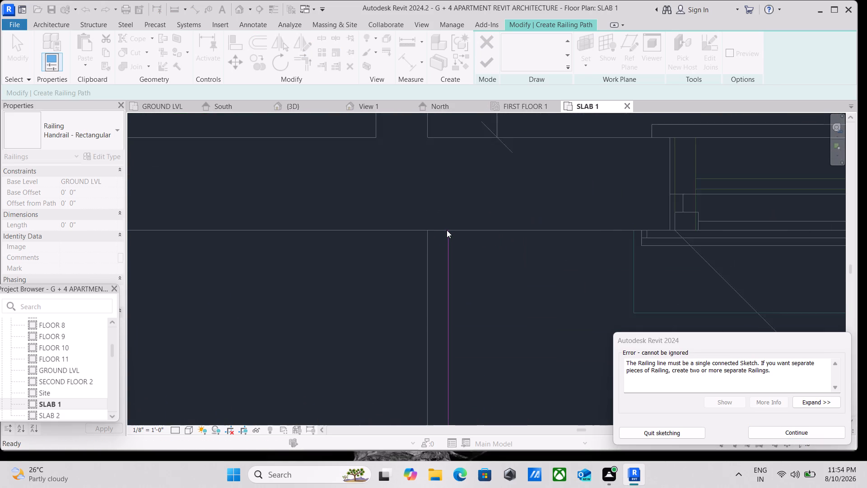
pyautogui.scroll(7, 447, 230)
pyautogui.scroll(-10, 493, 239)
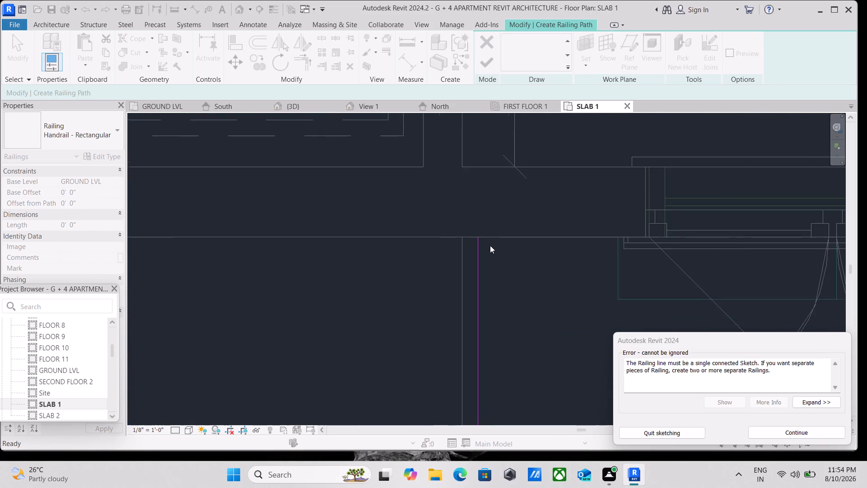
pyautogui.scroll(-9, 490, 245)
pyautogui.moveTo(444, 283); pyautogui.dragTo(493, 244, button='middle')
pyautogui.scroll(1, 494, 244)
pyautogui.scroll(-6, 491, 245)
pyautogui.middleClick(478, 249)
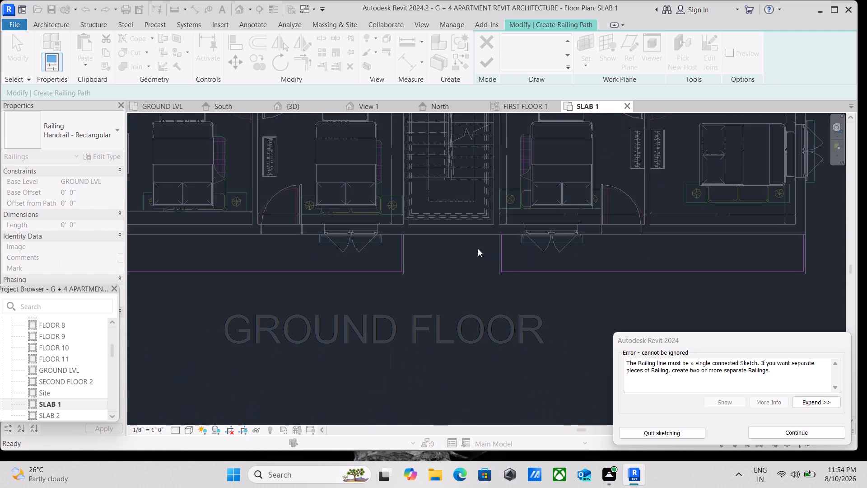
pyautogui.scroll(-2, 478, 249)
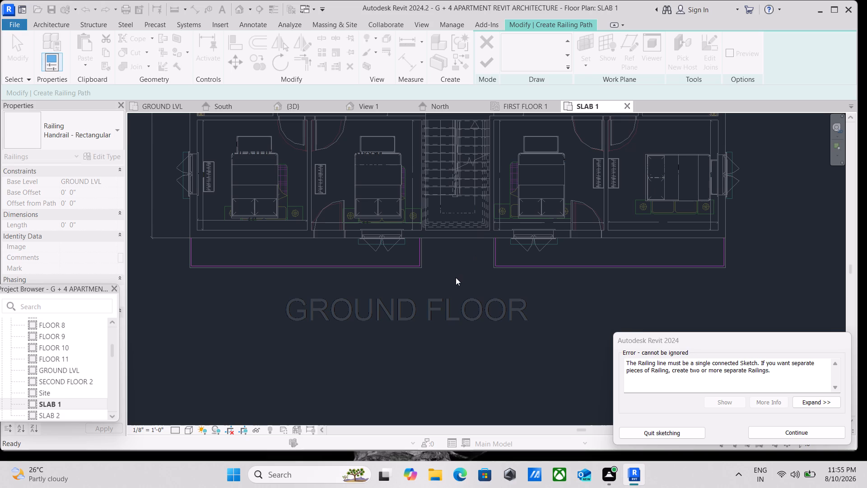
pyautogui.scroll(1, 456, 277)
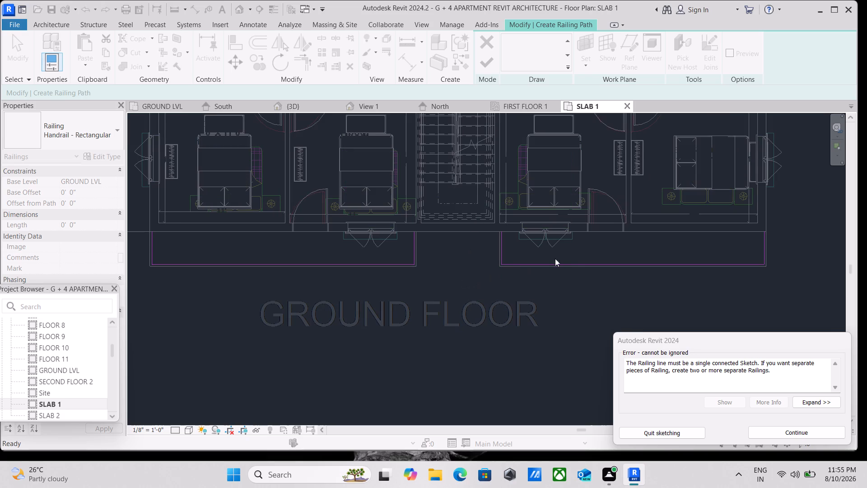
pyautogui.press('Escape')
pyautogui.press('Escape')
pyautogui.scroll(3, 500, 261)
pyautogui.press('Escape')
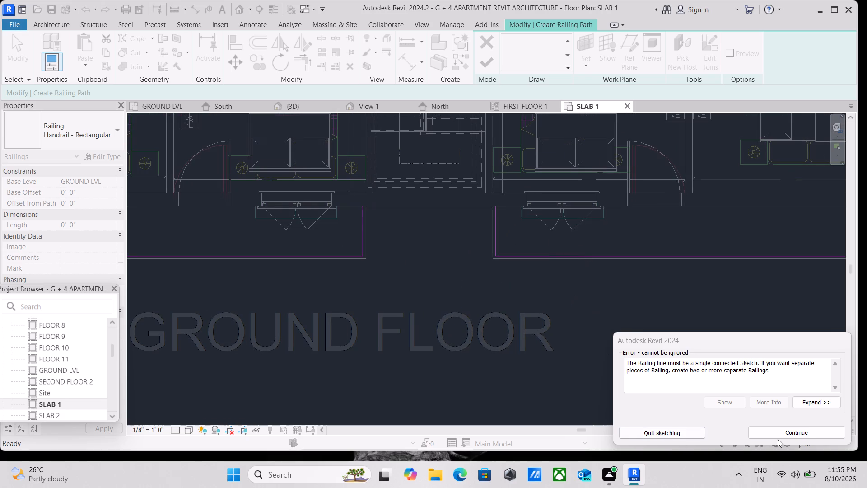
pyautogui.click(798, 429)
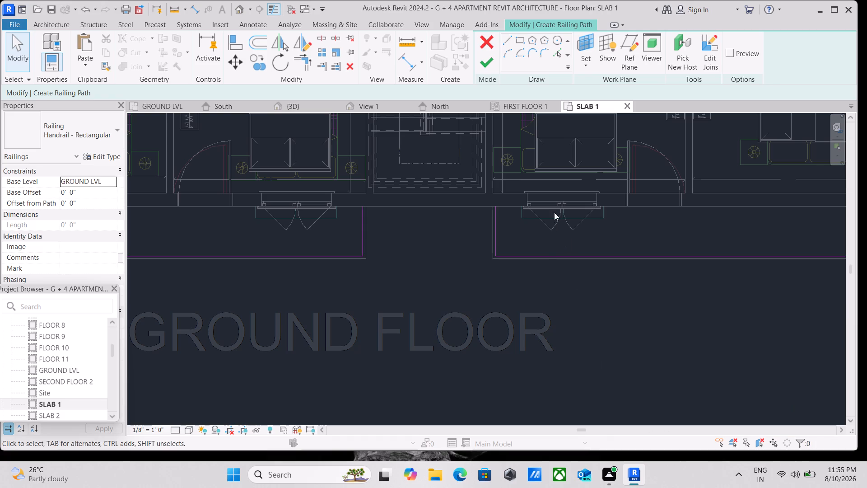
pyautogui.scroll(6, 481, 253)
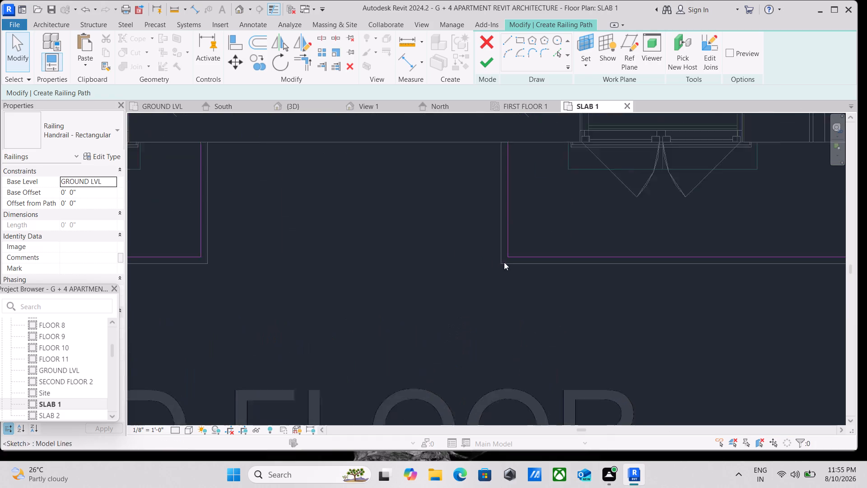
pyautogui.scroll(2, 504, 262)
pyautogui.scroll(-1, 541, 245)
pyautogui.press('`')
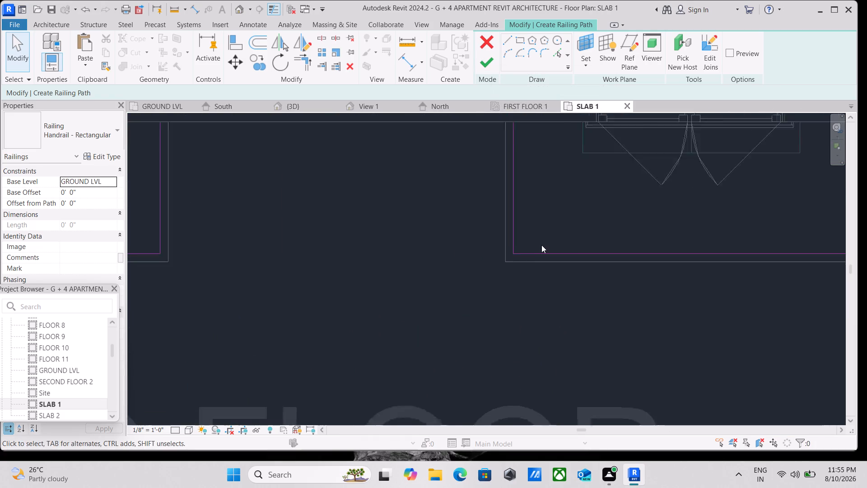
# Delete the eastern balcony's front, stair-side and outer side path lines and finish the railing sketch with only the western balcony's path.
pyautogui.scroll(-1, 541, 245)
pyautogui.click(559, 250)
pyautogui.rightClick(559, 251)
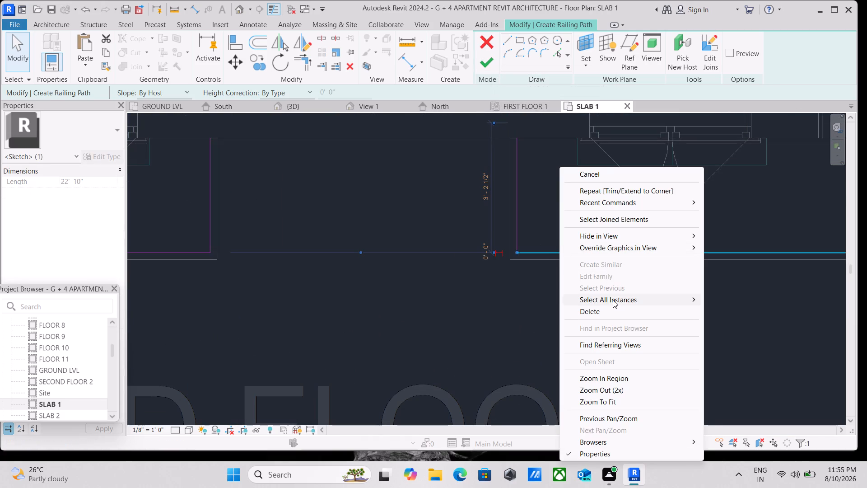
pyautogui.click(607, 309)
pyautogui.click(518, 219)
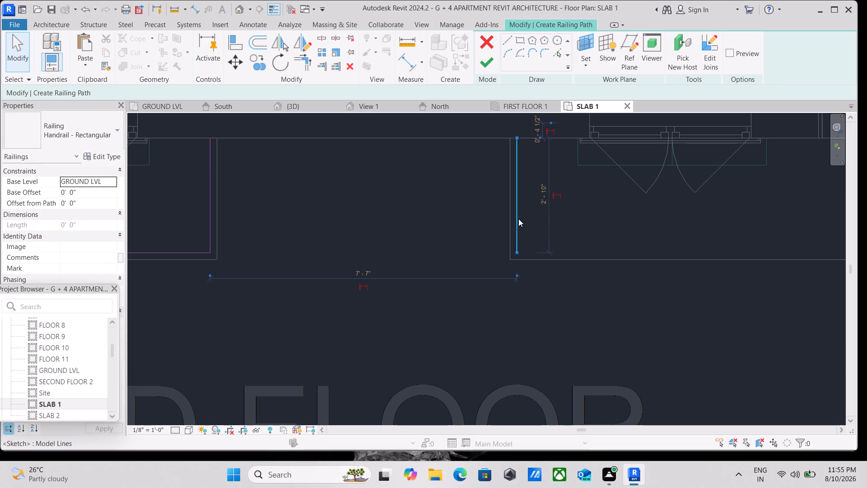
pyautogui.rightClick(518, 219)
pyautogui.click(568, 315)
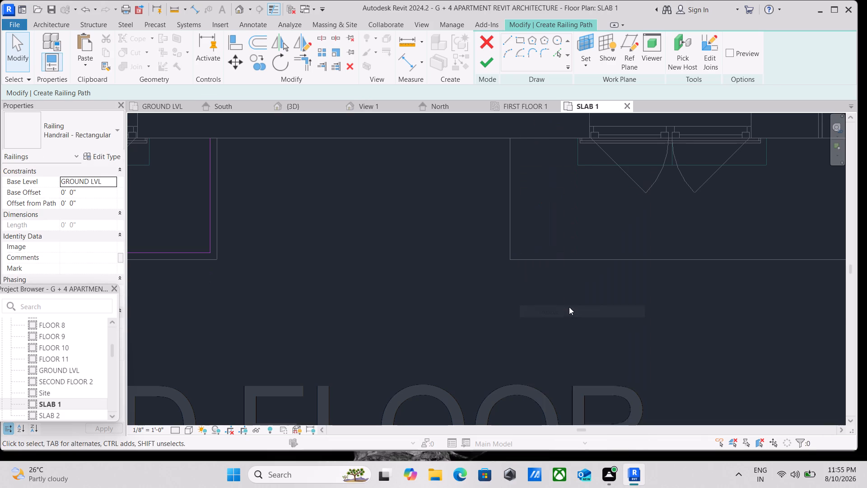
pyautogui.scroll(-6, 569, 307)
pyautogui.moveTo(578, 268); pyautogui.dragTo(345, 256, button='middle')
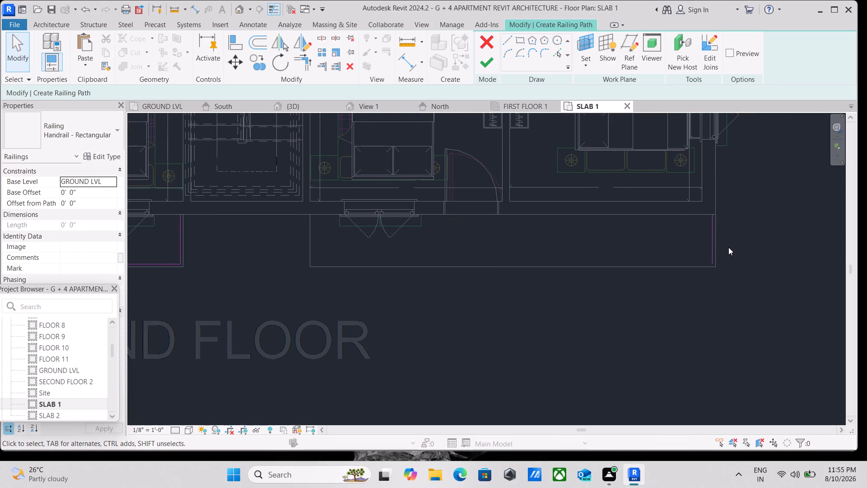
pyautogui.click(710, 248)
pyautogui.rightClick(710, 248)
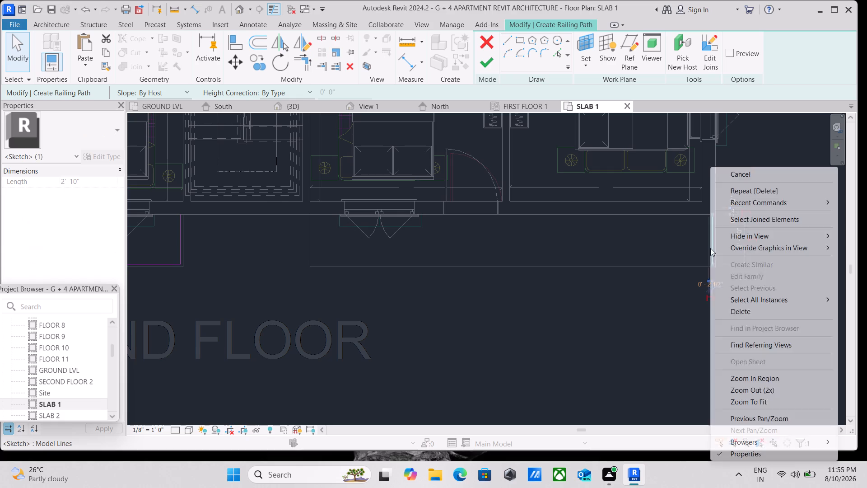
pyautogui.click(745, 311)
pyautogui.click(495, 56)
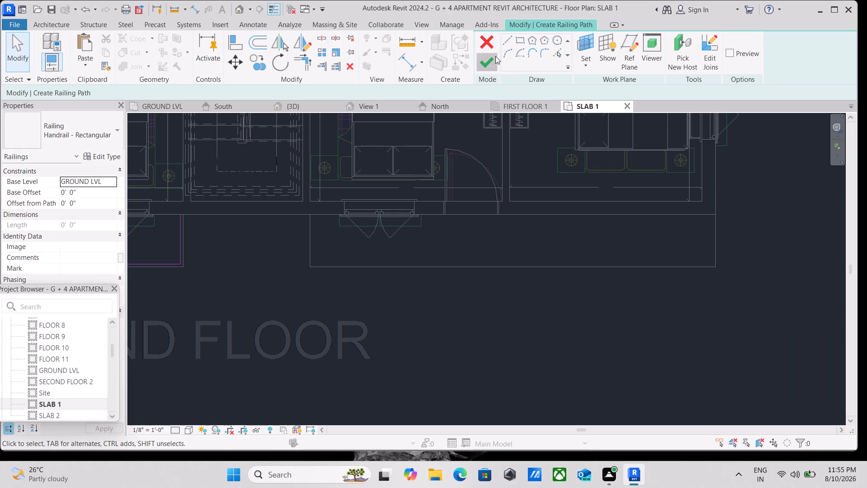
# Set the western balcony railing's base level to SLAB 1.
pyautogui.scroll(-4, 252, 281)
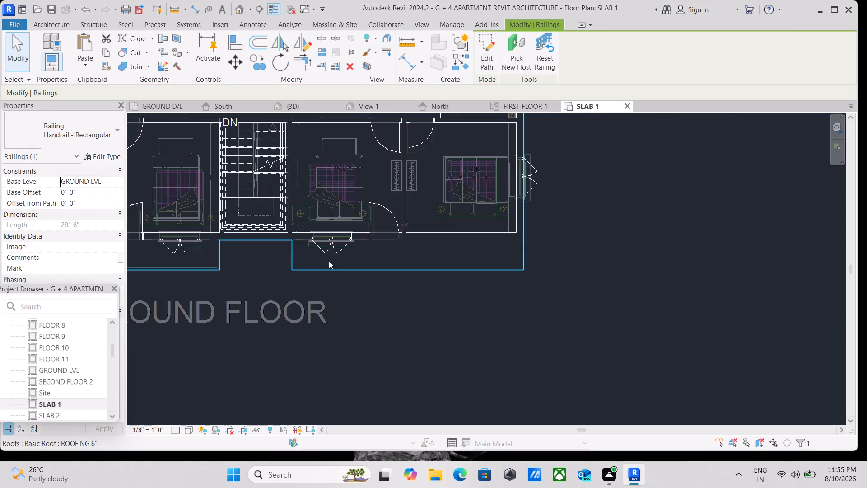
pyautogui.scroll(-3, 368, 254)
pyautogui.scroll(-2, 182, 253)
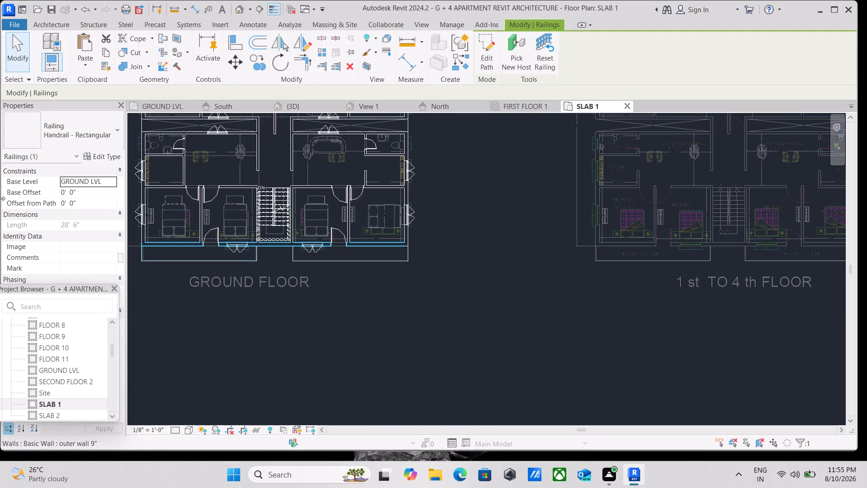
pyautogui.click(112, 181)
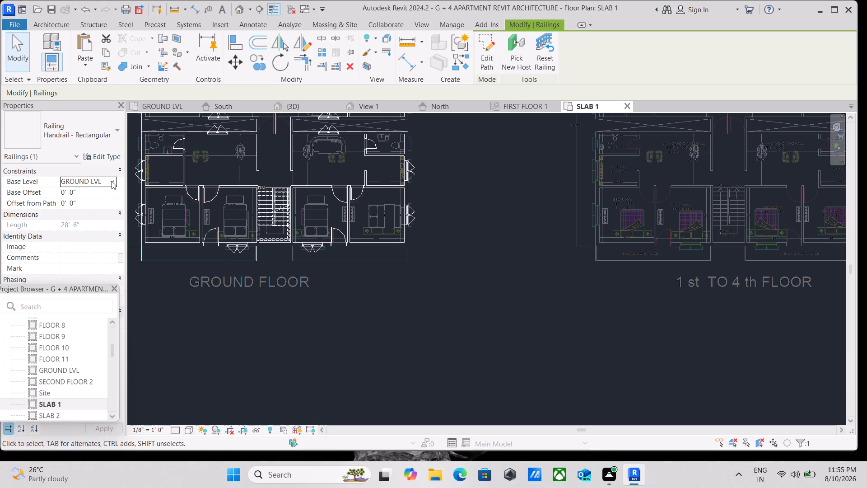
pyautogui.click(86, 212)
pyautogui.scroll(-2, 483, 277)
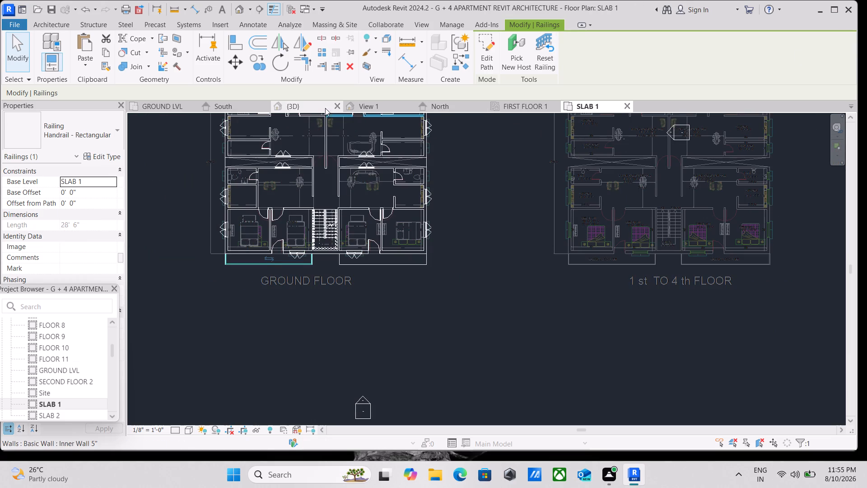
# Examine the western balcony's handrail in the 3D view and check the base level of the roof element at its slab edge.
pyautogui.click(301, 103)
pyautogui.scroll(2, 738, 296)
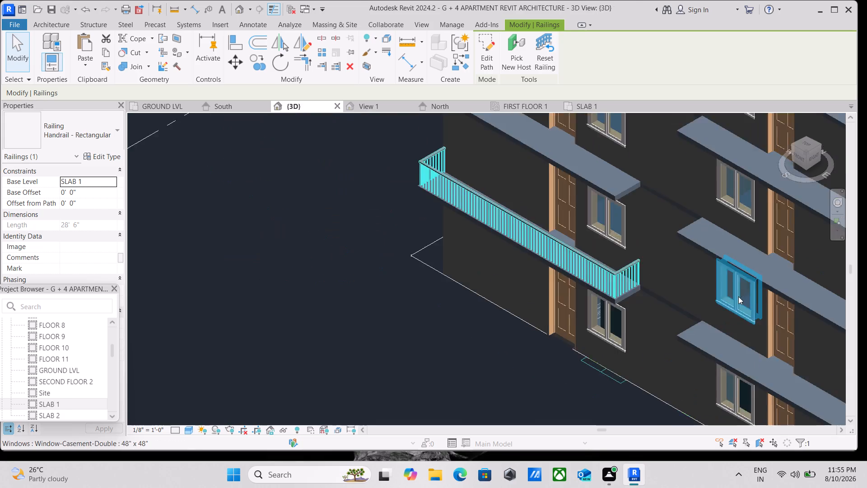
pyautogui.scroll(1, 738, 296)
pyautogui.scroll(3, 590, 294)
pyautogui.scroll(-1, 584, 321)
pyautogui.press('Escape')
pyautogui.scroll(-1, 530, 300)
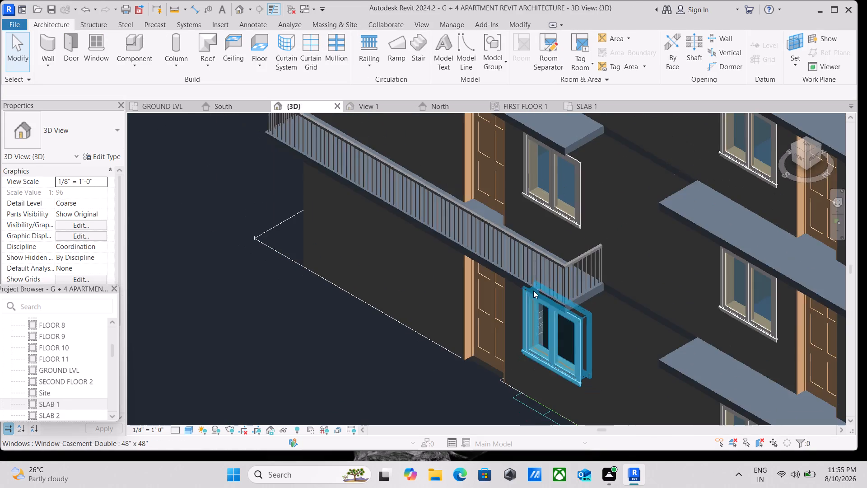
pyautogui.scroll(-6, 576, 237)
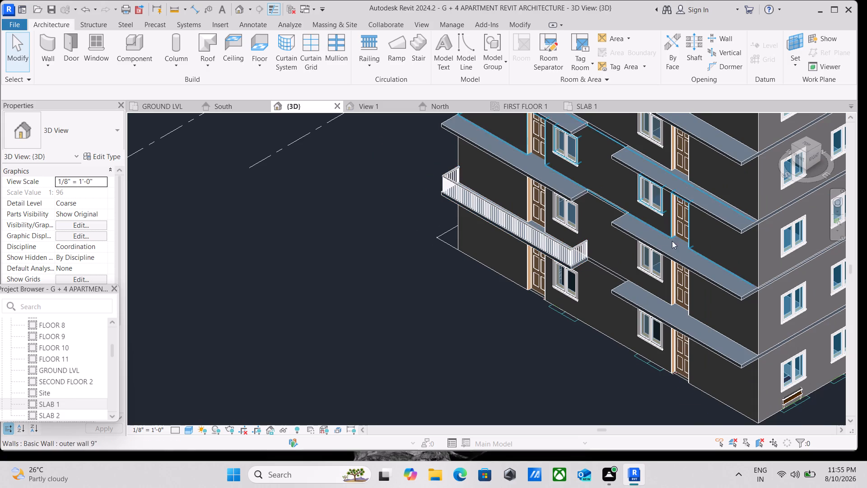
pyautogui.scroll(5, 653, 318)
pyautogui.scroll(-2, 651, 312)
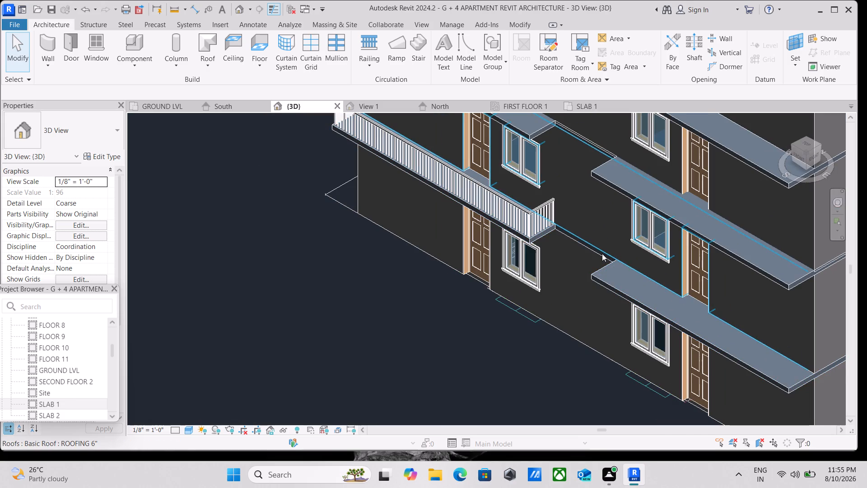
pyautogui.moveTo(602, 255); pyautogui.dragTo(606, 347, button='middle')
pyautogui.scroll(2, 421, 213)
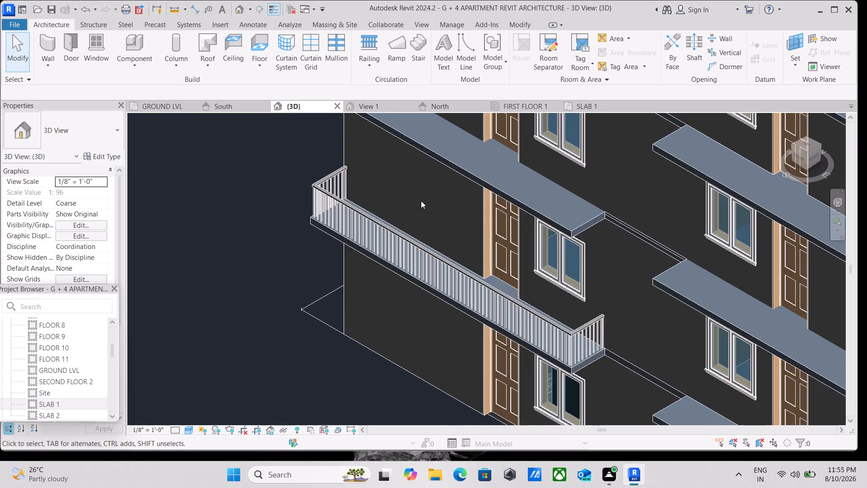
pyautogui.scroll(-2, 422, 198)
pyautogui.scroll(-2, 460, 215)
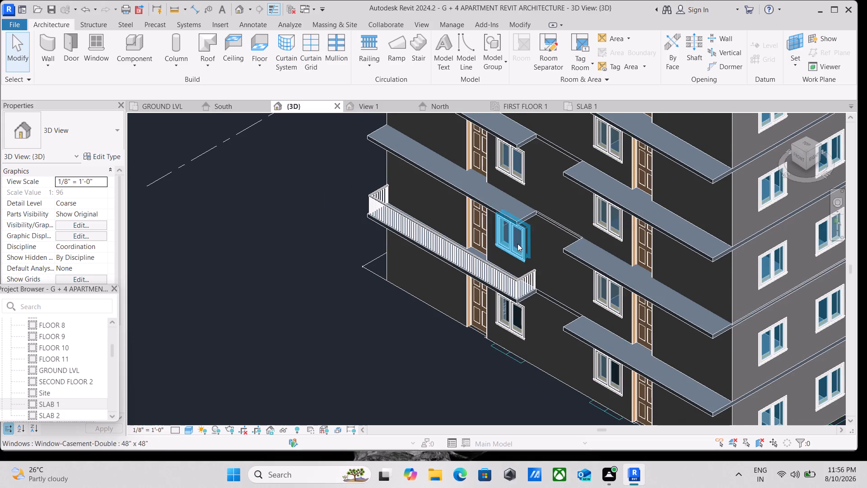
pyautogui.click(515, 299)
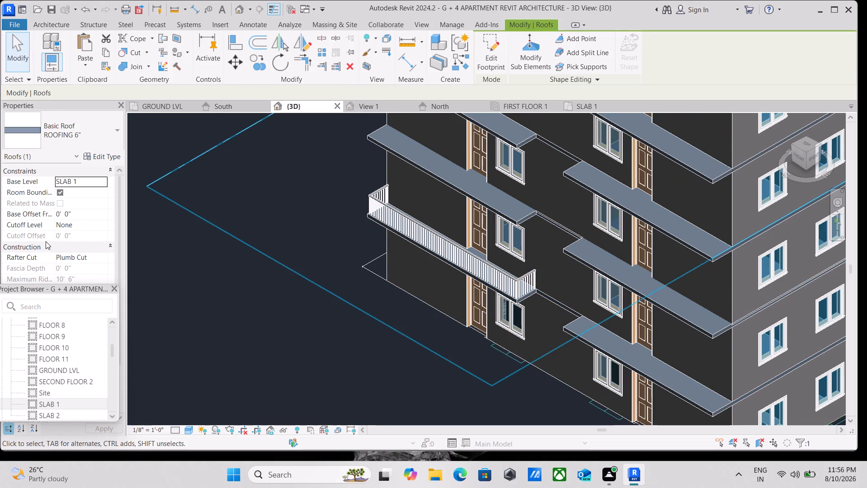
pyautogui.click(84, 184)
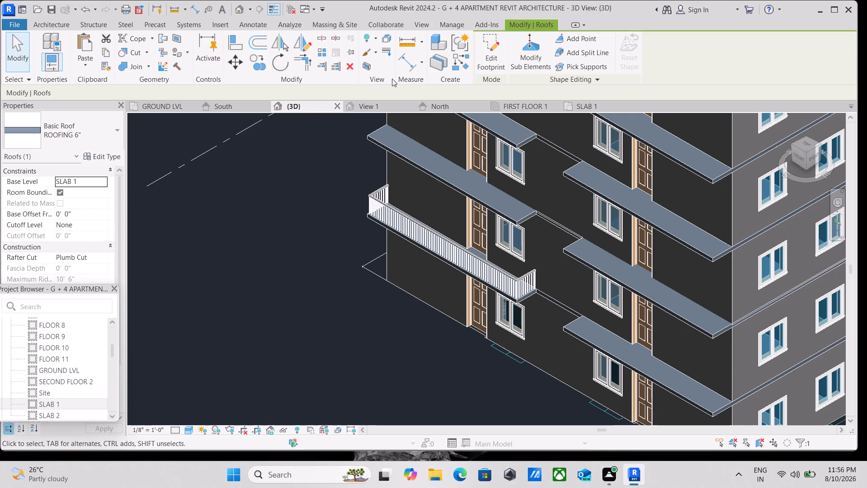
# Start a separate sketched railing on SLAB 1 and draw its 3' 0" path line, offset 2" inward along the eastern balcony's stair-side edge.
pyautogui.click(591, 106)
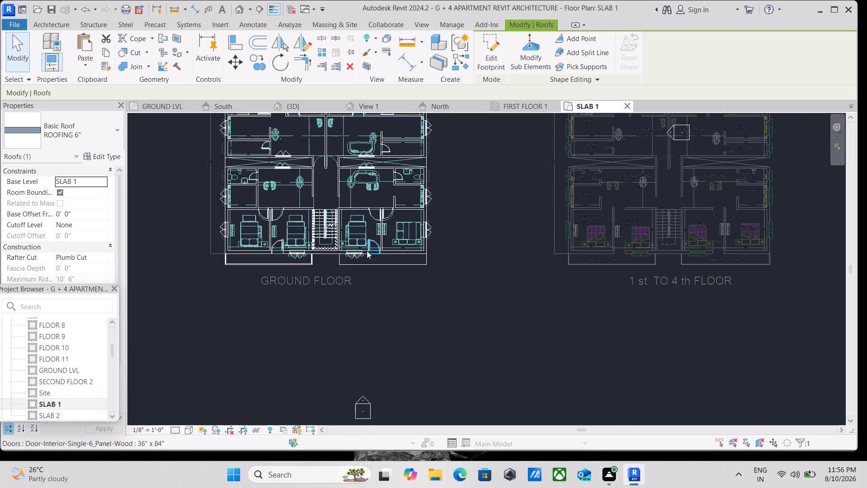
pyautogui.scroll(7, 360, 254)
pyautogui.moveTo(289, 267); pyautogui.dragTo(443, 264, button='middle')
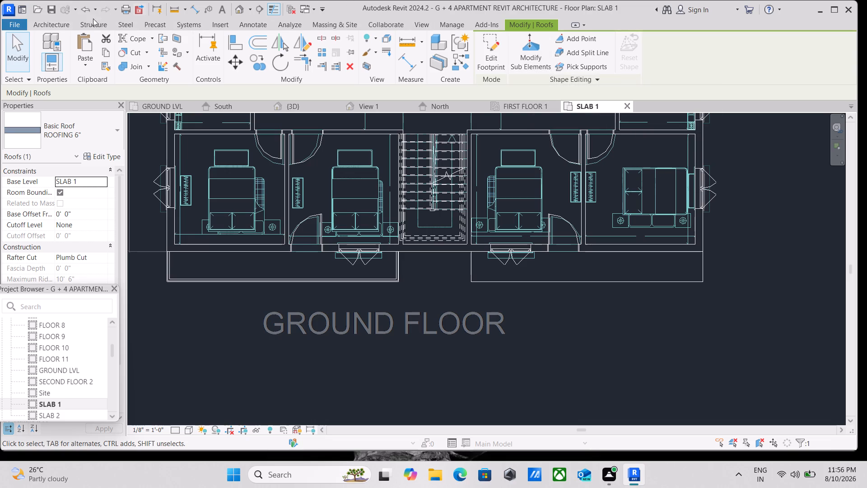
pyautogui.click(56, 22)
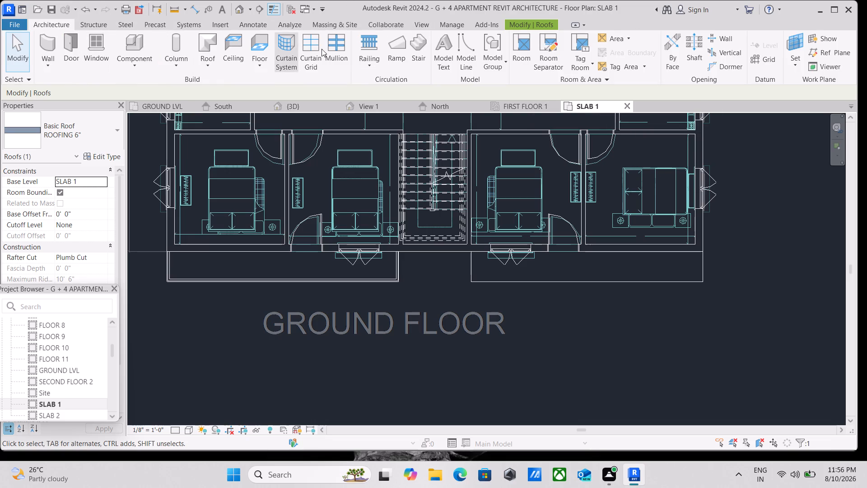
pyautogui.click(364, 60)
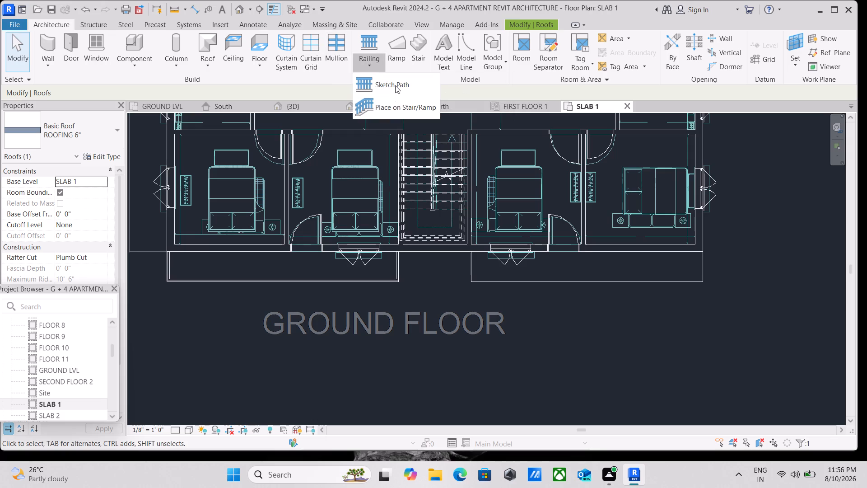
pyautogui.click(395, 84)
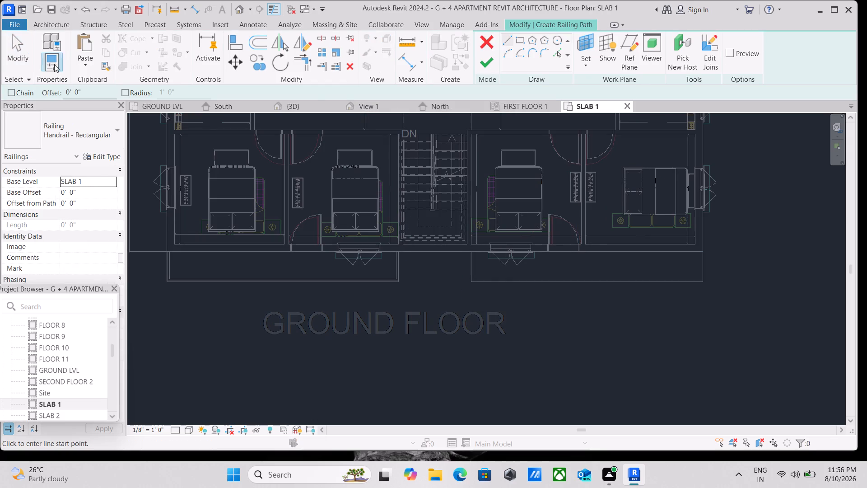
pyautogui.moveTo(97, 89); pyautogui.dragTo(37, 105)
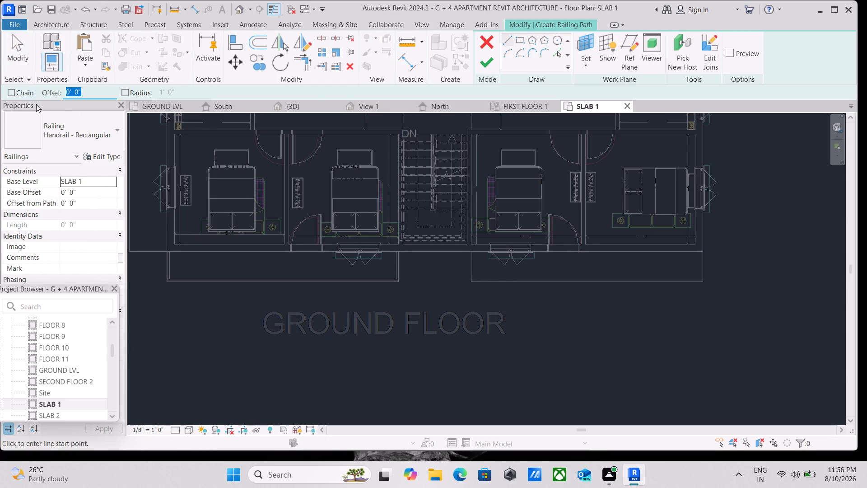
pyautogui.press('2')
pyautogui.hotkey('shift', '"')
pyautogui.scroll(9, 482, 259)
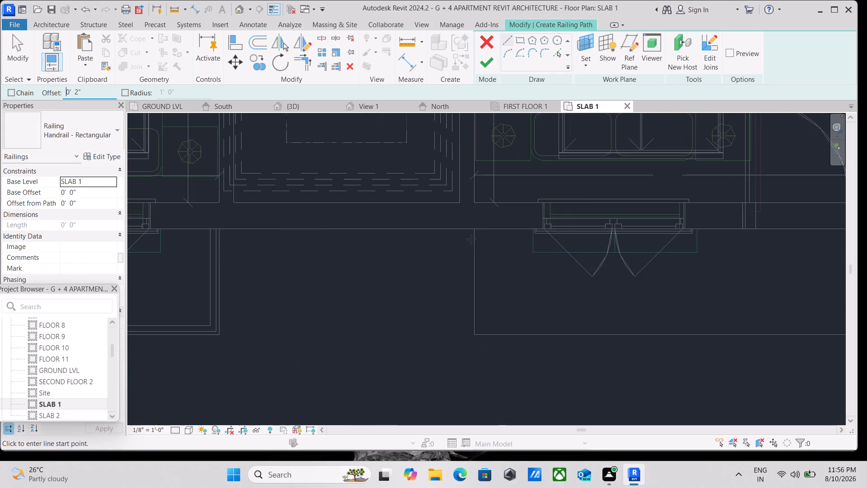
pyautogui.moveTo(475, 228); pyautogui.dragTo(475, 232)
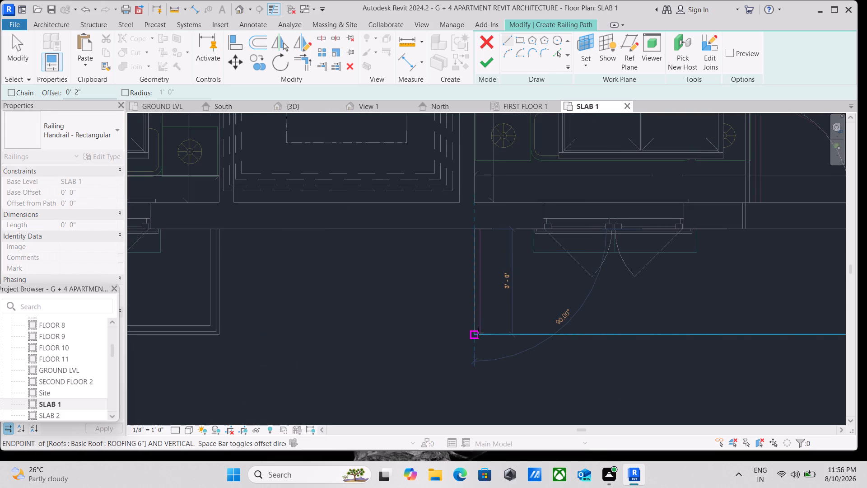
pyautogui.click(476, 336)
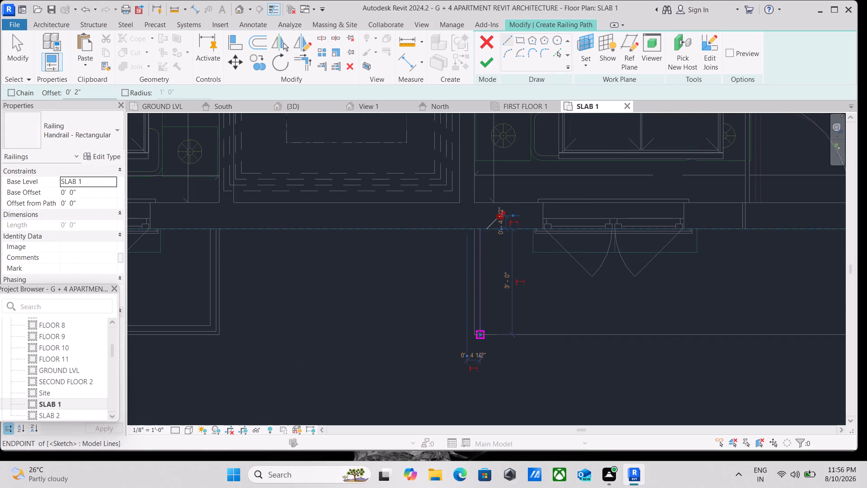
# Draw path lines offset 2" inward along the eastern balcony's front edge, 23' 2" long, and outer side edge, 3' 0" long.
pyautogui.moveTo(475, 334); pyautogui.dragTo(482, 333)
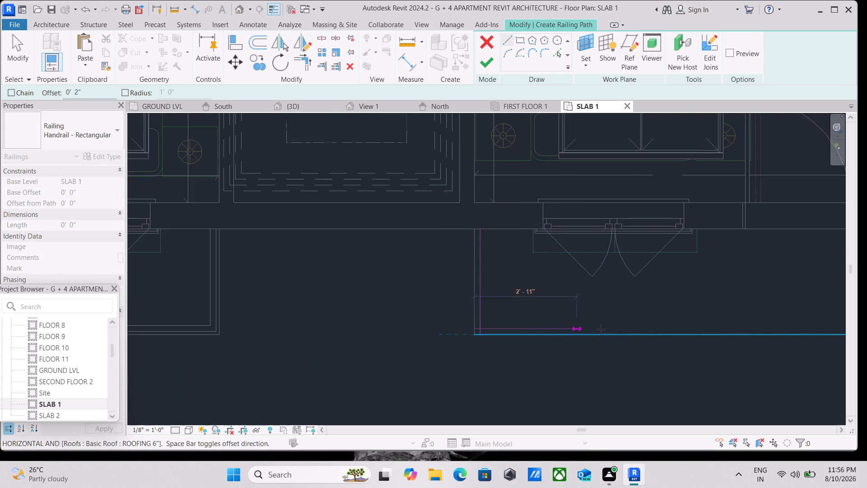
pyautogui.moveTo(610, 326); pyautogui.dragTo(383, 318, button='middle')
pyautogui.scroll(-1, 565, 314)
pyautogui.moveTo(587, 313); pyautogui.dragTo(278, 300, button='middle')
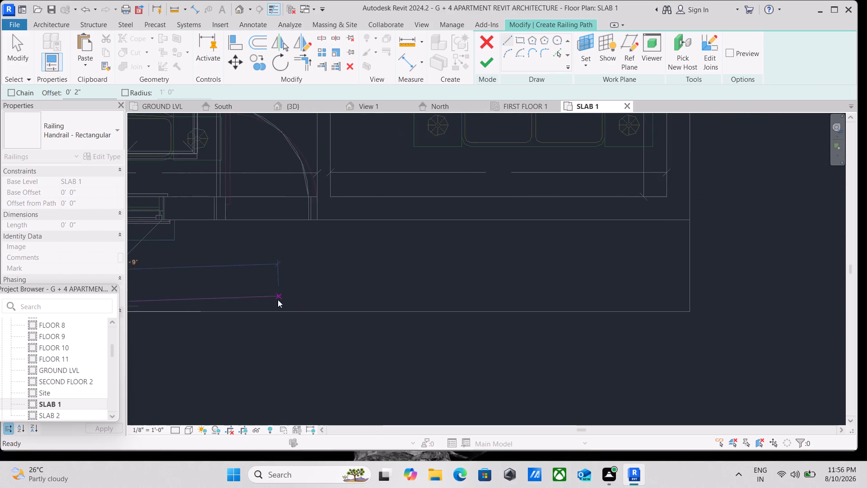
pyautogui.scroll(-2, 465, 299)
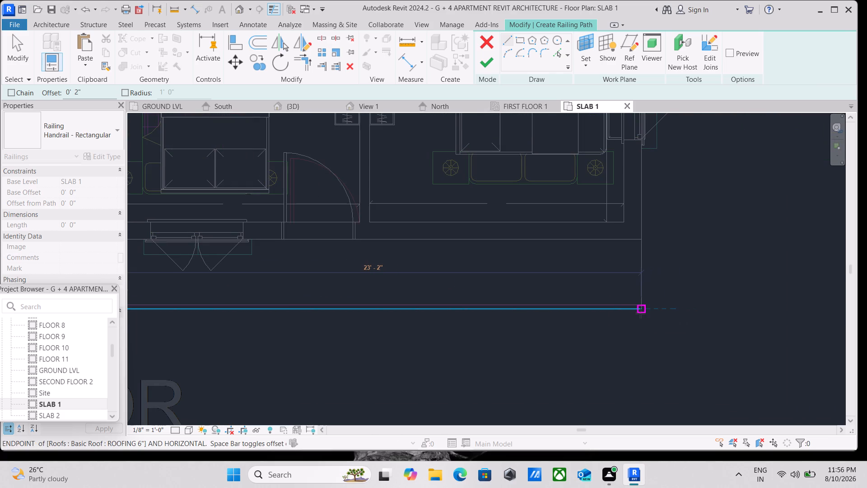
pyautogui.click(640, 309)
pyautogui.moveTo(639, 308); pyautogui.dragTo(641, 301)
pyautogui.click(642, 238)
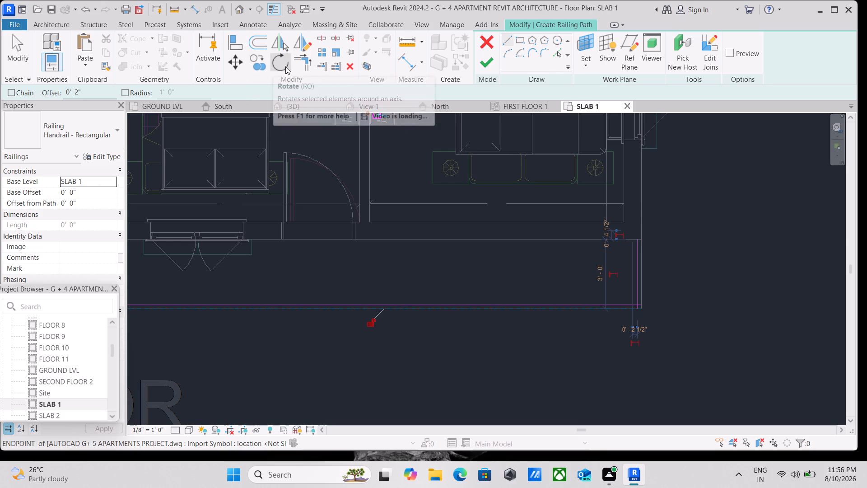
# Trim the eastern balcony railing's stair-side and front path lines to meet at a clean corner.
pyautogui.click(303, 64)
pyautogui.scroll(-1, 338, 301)
pyautogui.moveTo(330, 287); pyautogui.dragTo(620, 235, button='middle')
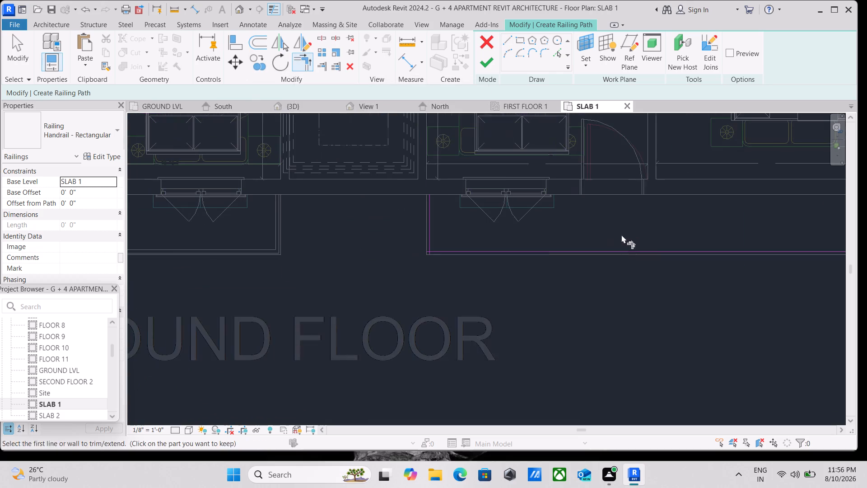
pyautogui.scroll(17, 412, 241)
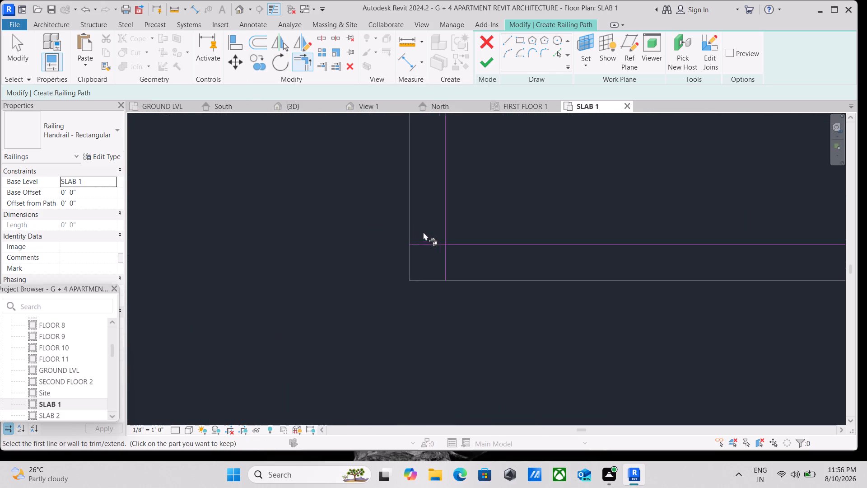
pyautogui.click(447, 214)
pyautogui.click(470, 244)
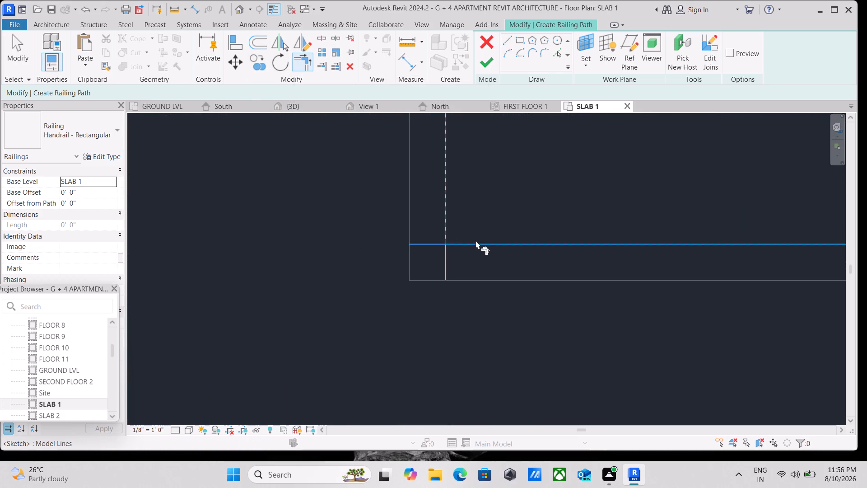
pyautogui.scroll(-2, 487, 236)
pyautogui.scroll(-5, 668, 311)
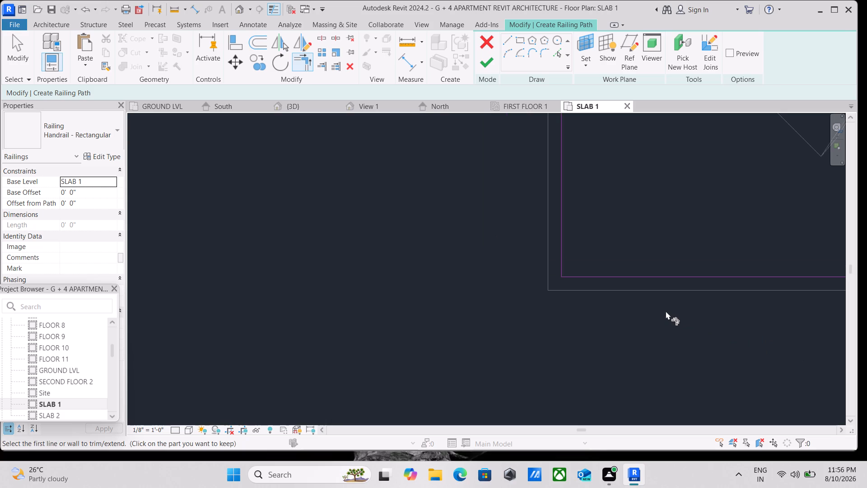
# Trim the front and outer side path lines to a corner and finish the eastern balcony's railing sketch.
pyautogui.moveTo(666, 311); pyautogui.dragTo(472, 308, button='middle')
pyautogui.scroll(1, 378, 300)
pyautogui.scroll(-13, 379, 300)
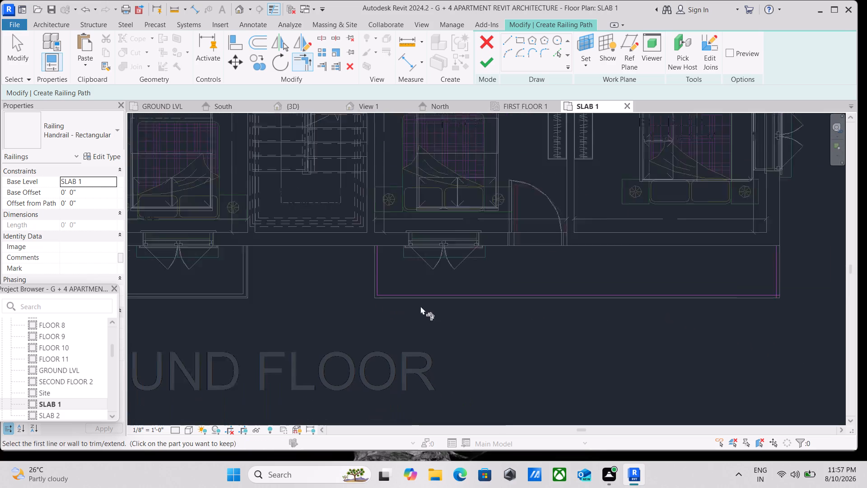
pyautogui.moveTo(601, 318); pyautogui.dragTo(426, 327, button='middle')
pyautogui.scroll(8, 539, 313)
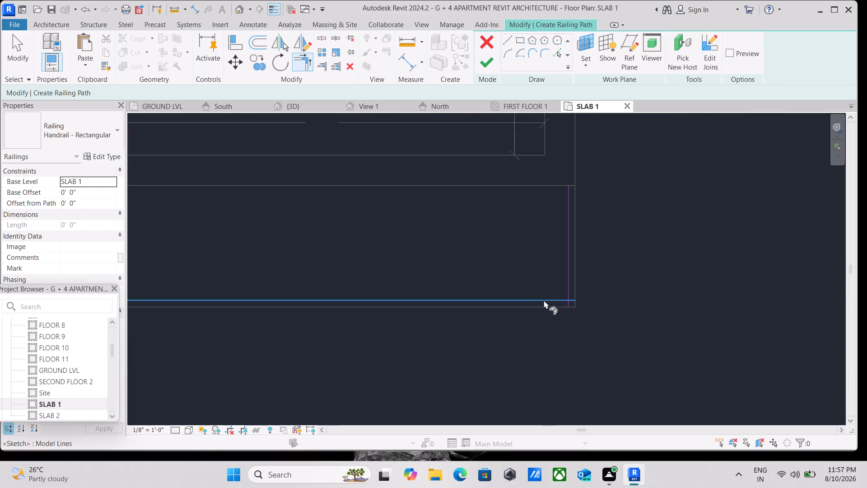
pyautogui.scroll(3, 544, 300)
pyautogui.click(556, 301)
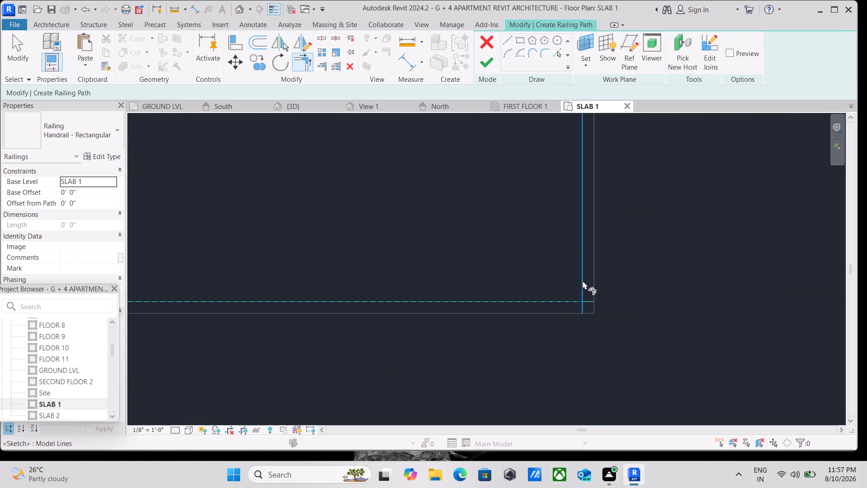
pyautogui.click(582, 278)
pyautogui.scroll(-5, 592, 283)
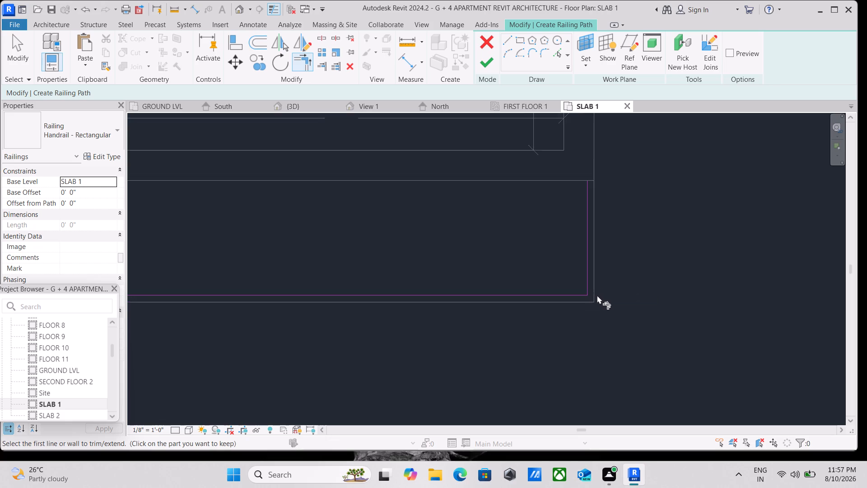
pyautogui.click(491, 63)
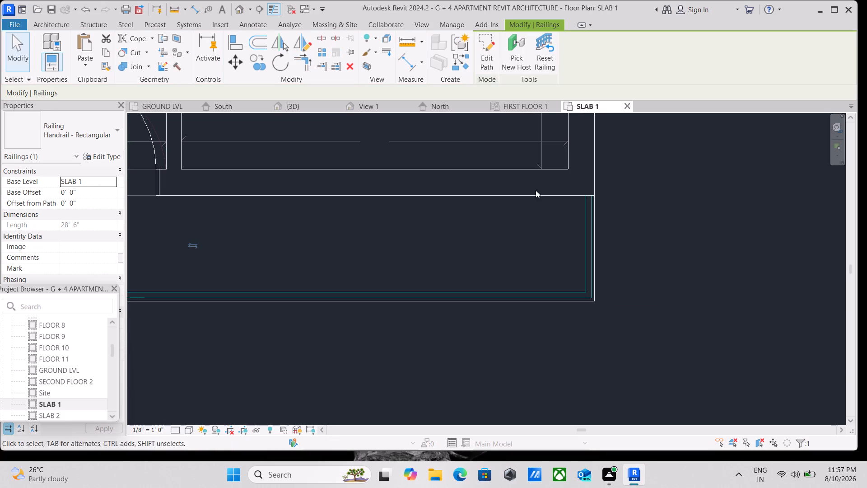
pyautogui.scroll(-4, 537, 205)
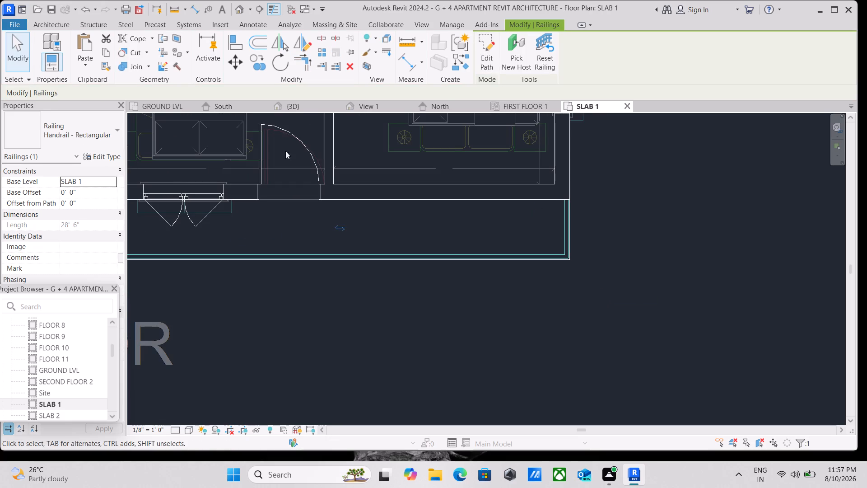
pyautogui.scroll(-1, 458, 149)
pyautogui.press('Escape')
pyautogui.scroll(-3, 382, 196)
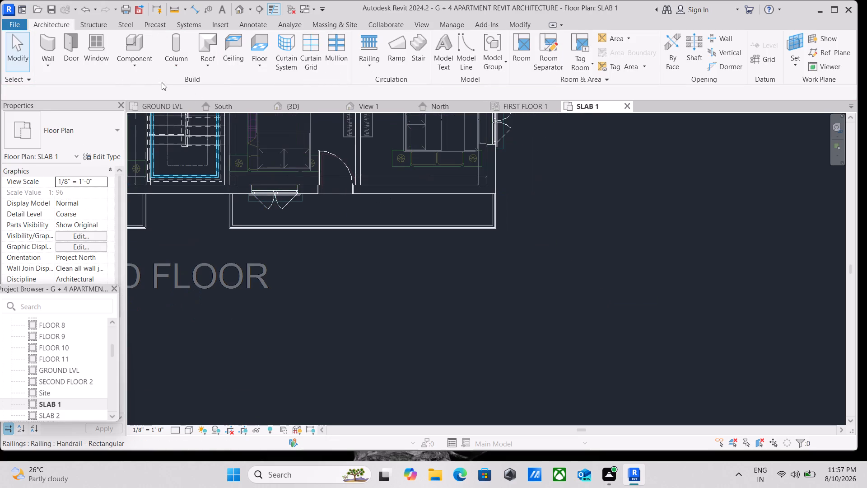
pyautogui.scroll(-1, 260, 120)
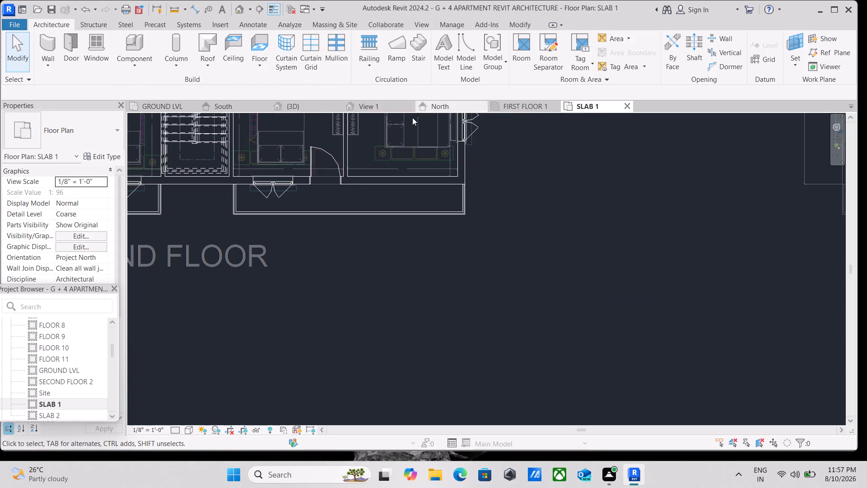
# Examine the handrails on both front balconies in the 3D view, checking how they sit on the slab edges.
pyautogui.click(286, 107)
pyautogui.scroll(-2, 359, 207)
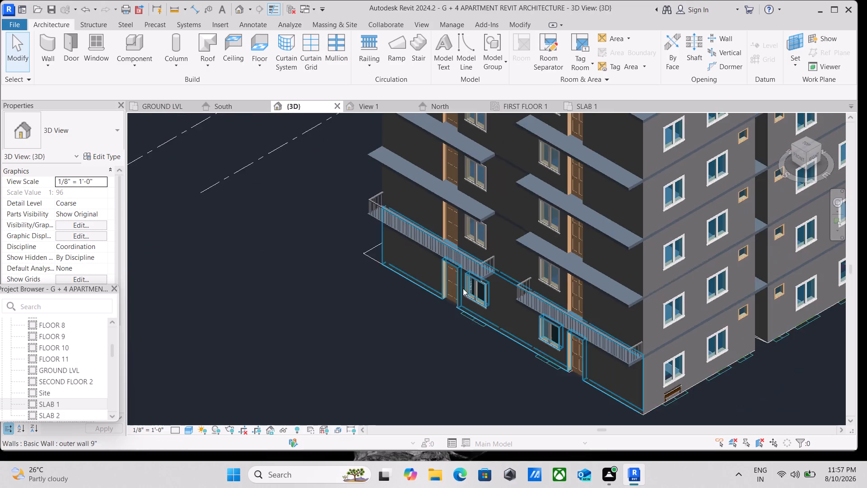
pyautogui.scroll(3, 506, 305)
pyautogui.scroll(2, 631, 338)
pyautogui.moveTo(632, 338); pyautogui.dragTo(611, 213, button='middle')
pyautogui.scroll(3, 664, 292)
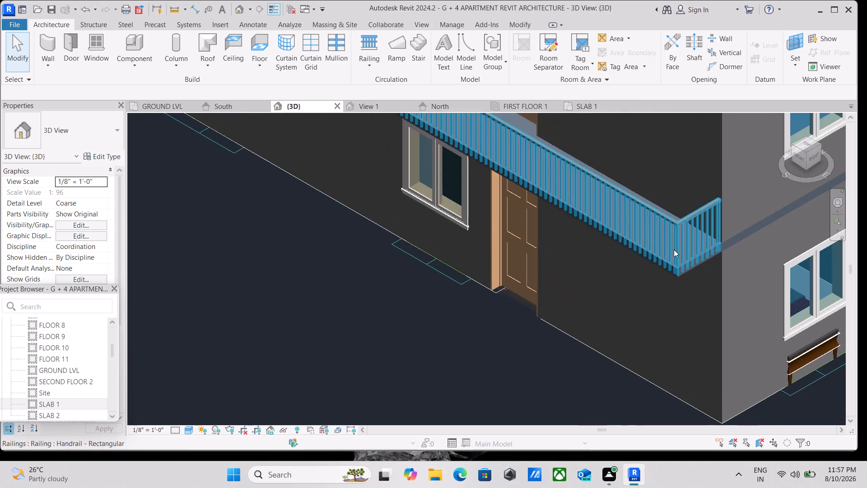
pyautogui.scroll(5, 720, 260)
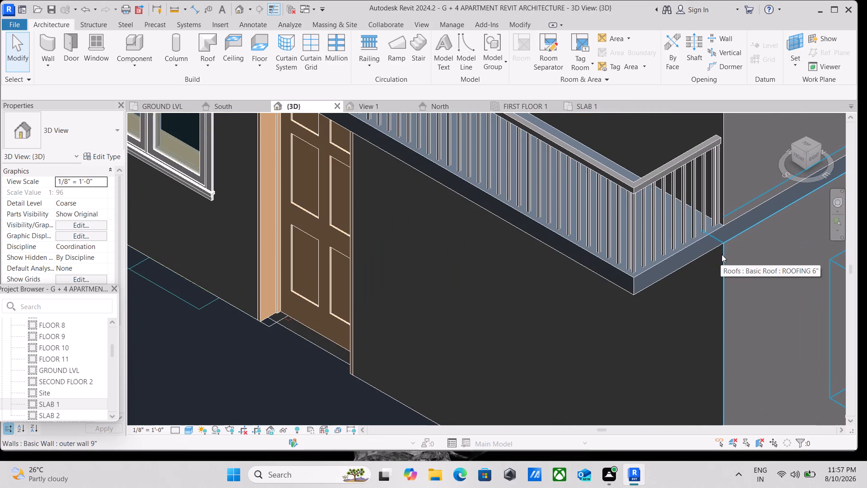
pyautogui.scroll(-4, 720, 254)
pyautogui.scroll(-1, 560, 239)
pyautogui.scroll(-2, 618, 225)
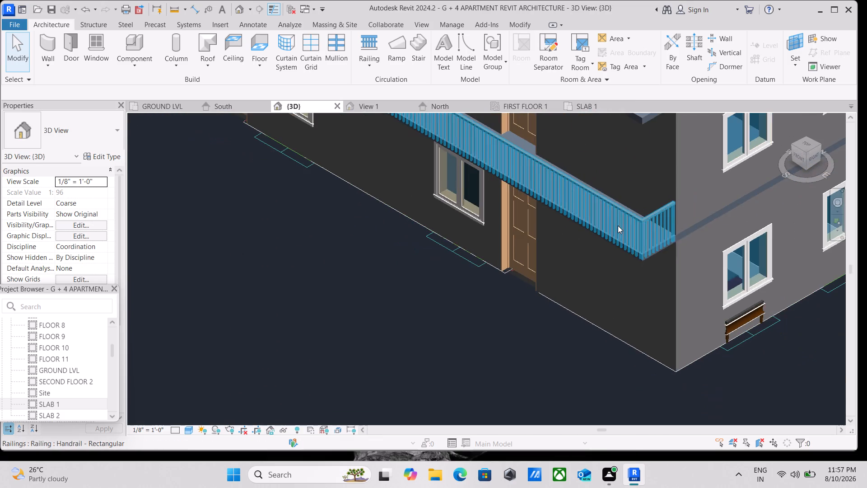
pyautogui.scroll(-3, 341, 394)
pyautogui.moveTo(365, 377); pyautogui.dragTo(485, 420, button='middle')
pyautogui.scroll(-2, 487, 413)
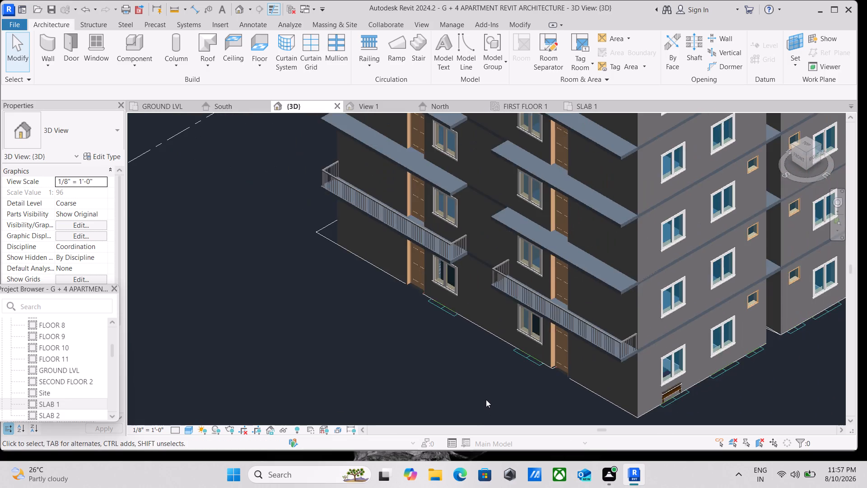
pyautogui.scroll(-2, 486, 399)
pyautogui.moveTo(486, 399); pyautogui.dragTo(438, 393, button='middle')
pyautogui.scroll(-2, 429, 377)
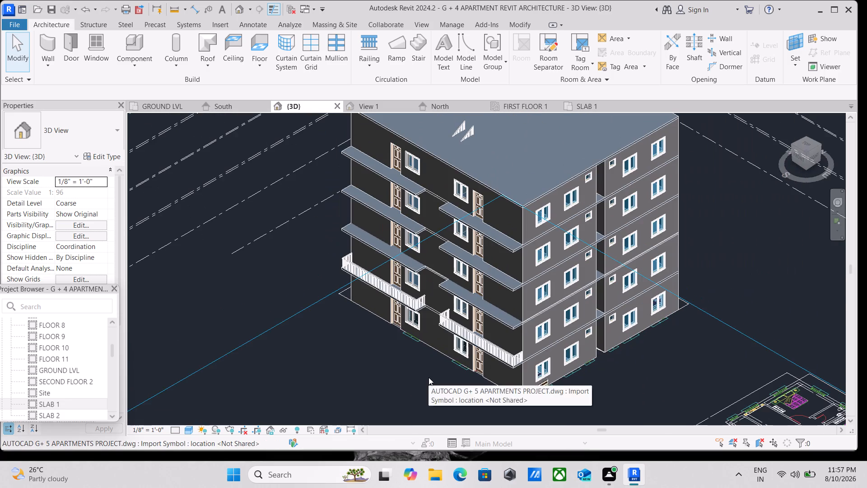
pyautogui.scroll(4, 519, 328)
pyautogui.scroll(5, 432, 356)
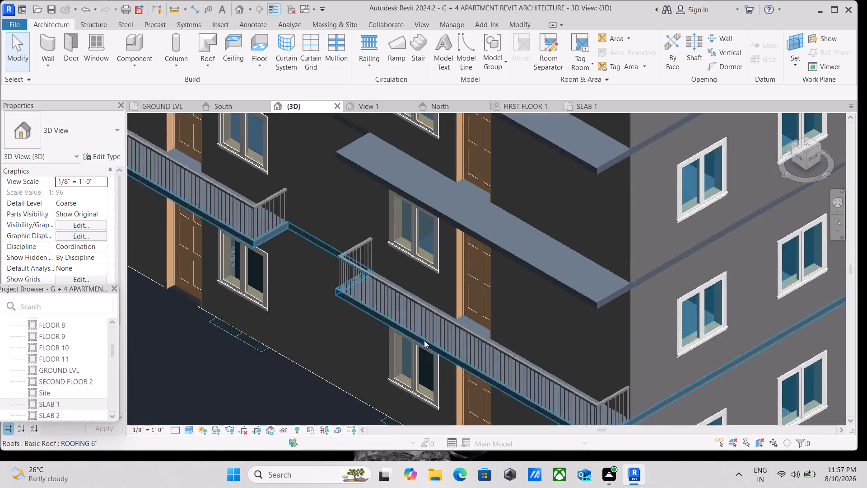
pyautogui.scroll(2, 424, 340)
# Select all Handrail - Rectangular railing instances in the project, copy them and paste them aligned to level SLAB 2.
pyautogui.click(434, 321)
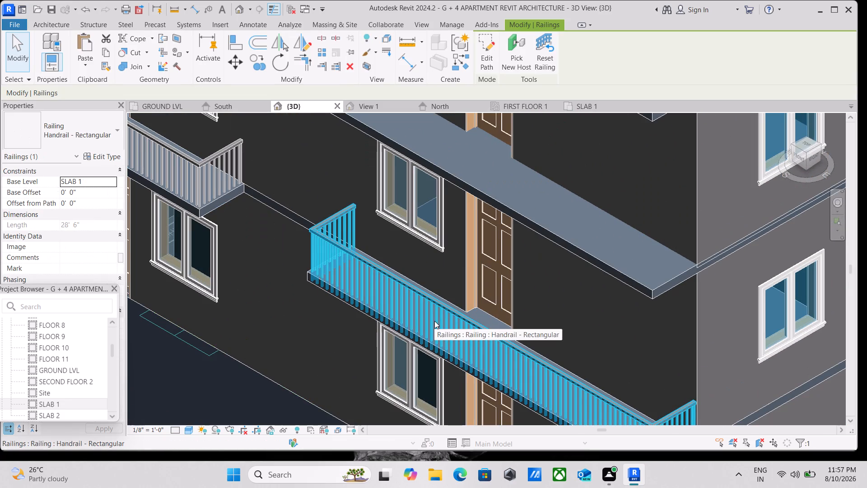
pyautogui.scroll(-2, 434, 321)
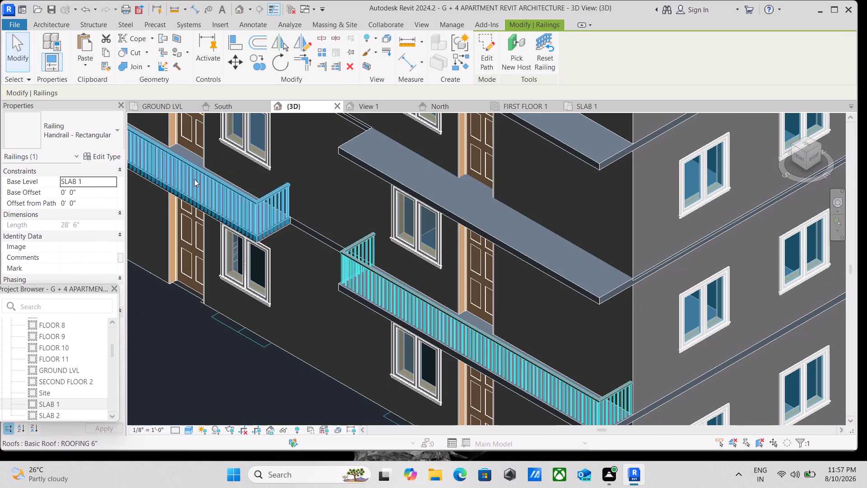
pyautogui.click(195, 179)
pyautogui.scroll(-2, 259, 203)
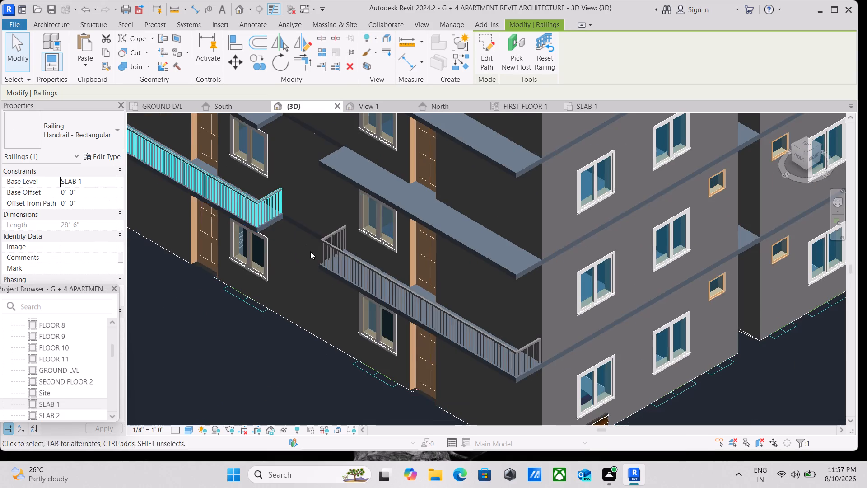
pyautogui.click(349, 269)
pyautogui.write('SA')
pyautogui.scroll(-2, 350, 268)
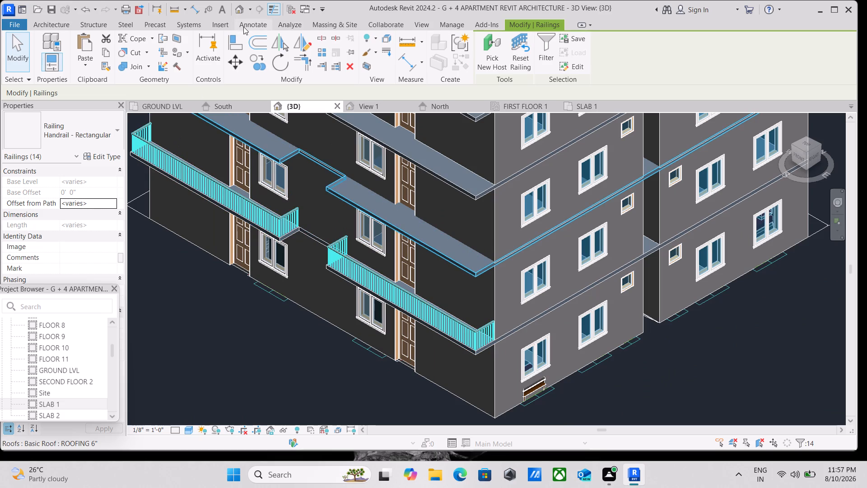
pyautogui.click(107, 52)
pyautogui.click(81, 61)
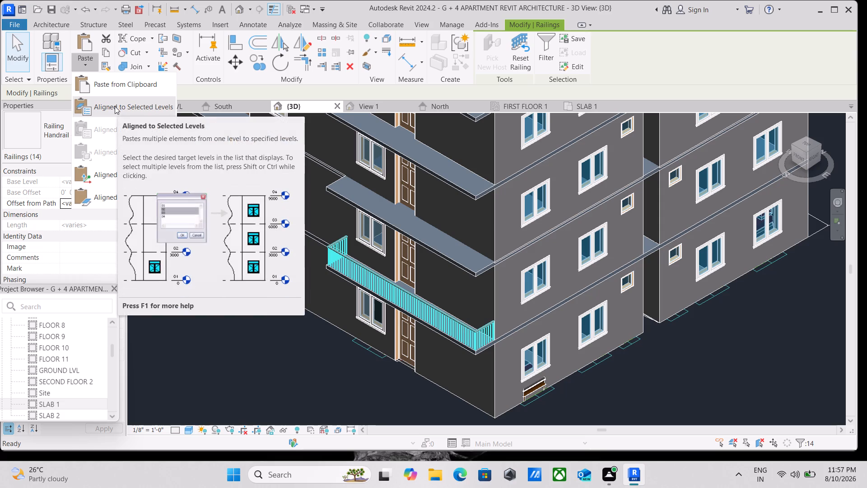
pyautogui.click(115, 106)
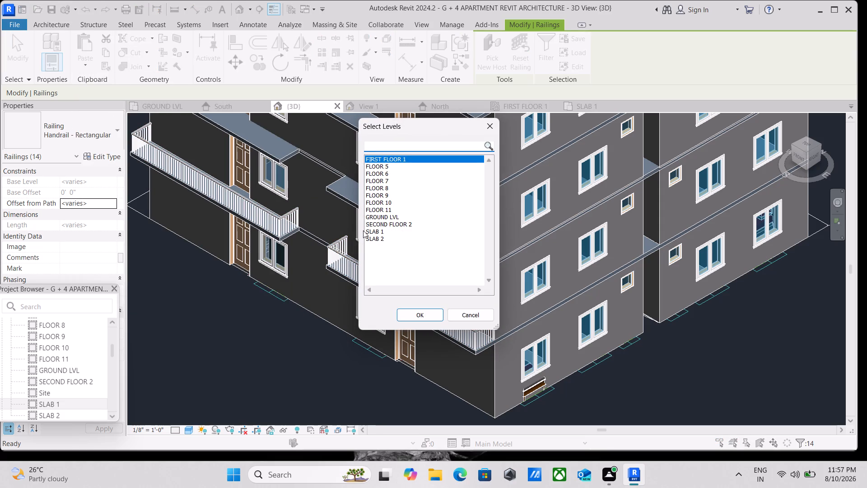
pyautogui.click(377, 238)
pyautogui.click(410, 311)
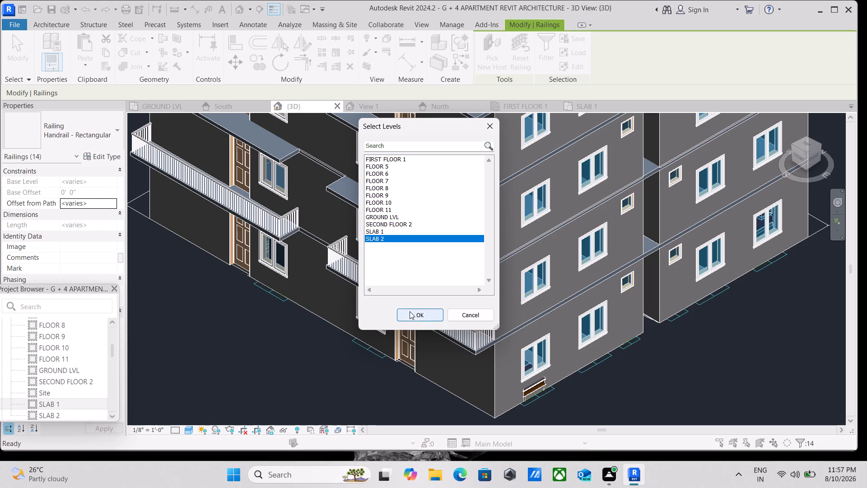
pyautogui.scroll(-2, 384, 263)
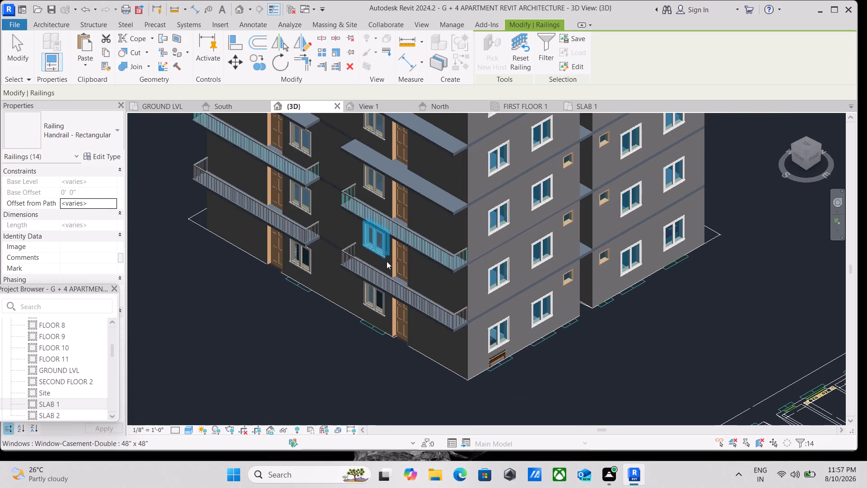
pyautogui.scroll(3, 436, 248)
pyautogui.scroll(-4, 437, 248)
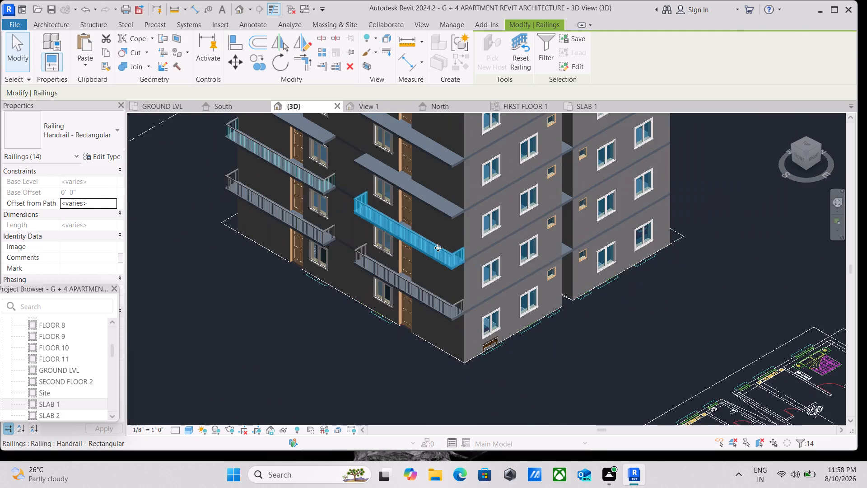
pyautogui.scroll(-2, 433, 259)
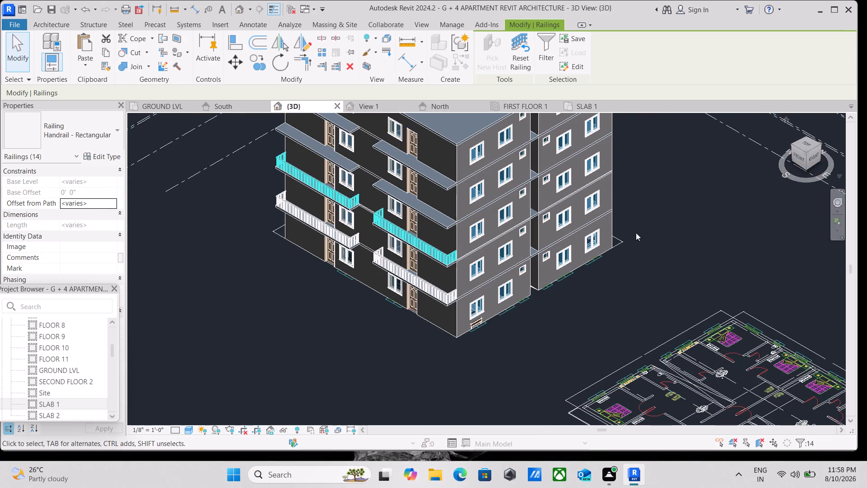
pyautogui.press('Escape')
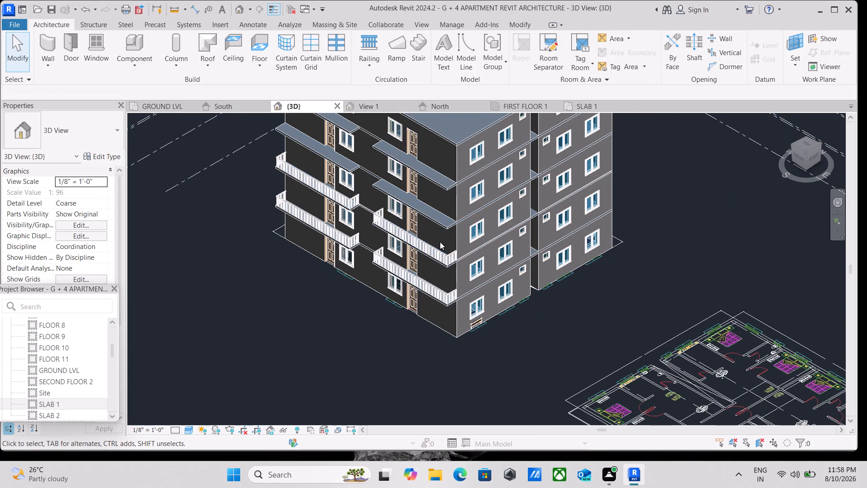
# Examine the copied balcony handrails and the balconies on the upper floors in the 3D view.
pyautogui.scroll(3, 424, 229)
pyautogui.scroll(-3, 424, 227)
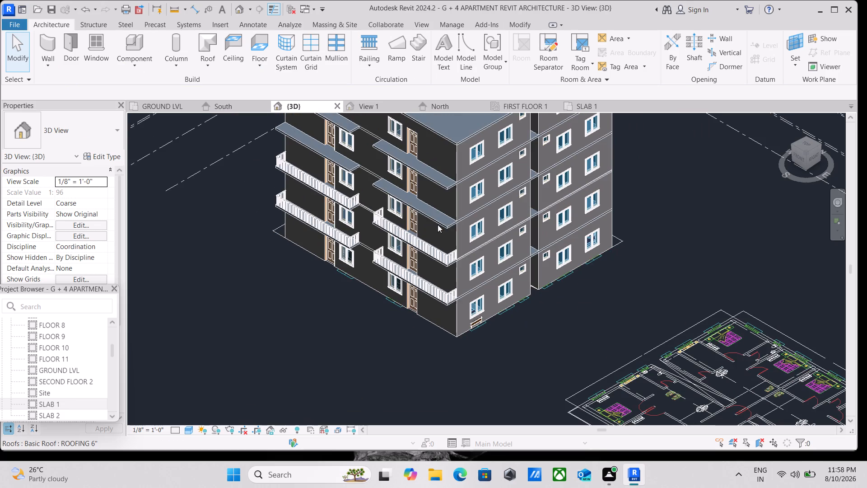
pyautogui.scroll(3, 432, 237)
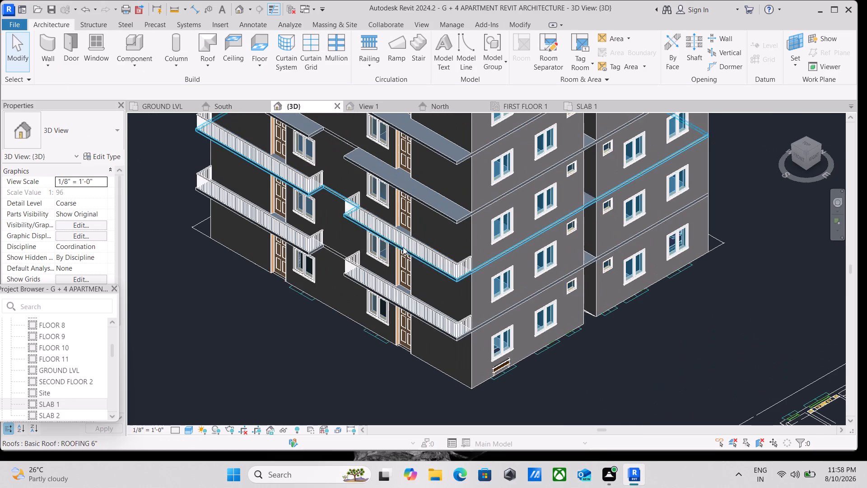
pyautogui.scroll(-3, 420, 242)
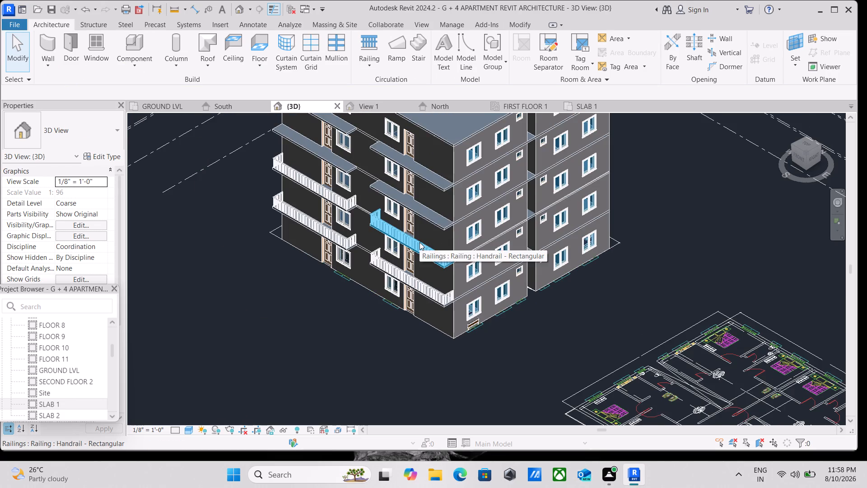
pyautogui.scroll(-5, 420, 242)
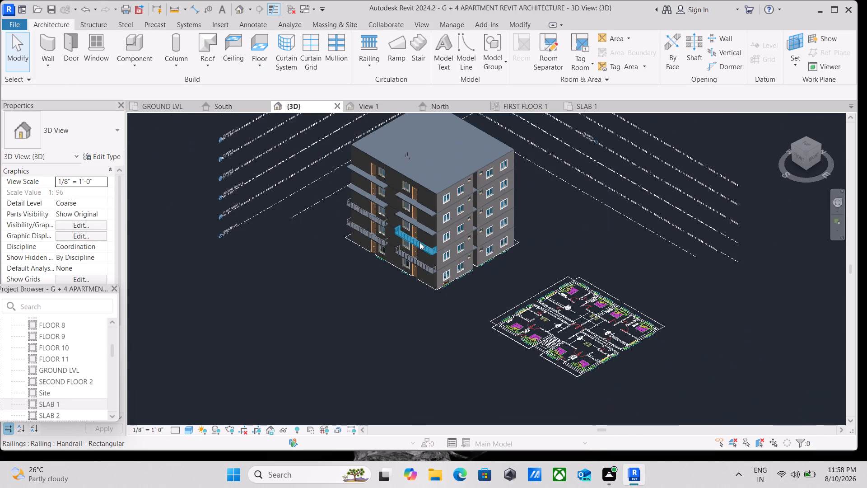
pyautogui.moveTo(420, 242); pyautogui.dragTo(424, 259, button='middle')
pyautogui.scroll(5, 459, 239)
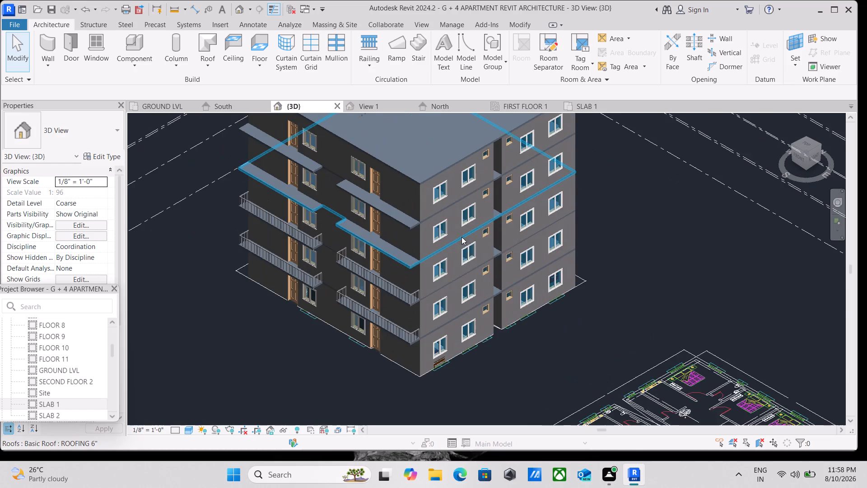
# Examine the handrails on the two front balcony stacks and the balcony slabs above them in the 3D view.
pyautogui.scroll(1, 461, 237)
pyautogui.scroll(-3, 461, 237)
pyautogui.scroll(3, 422, 324)
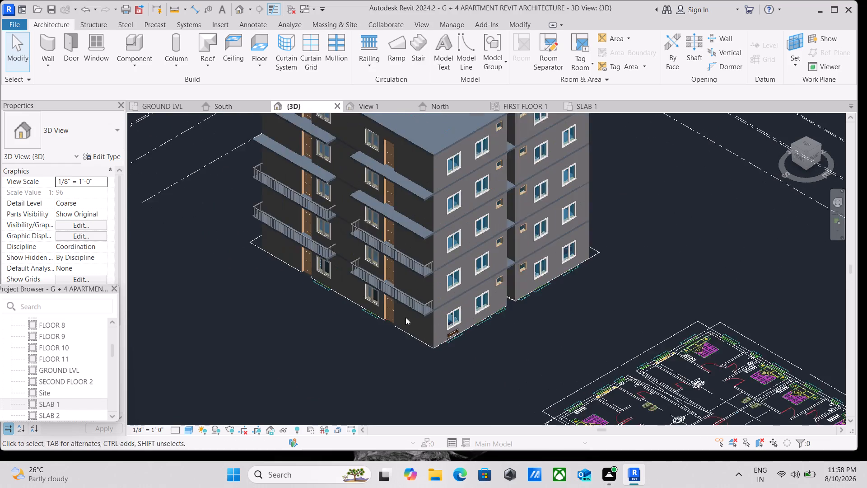
pyautogui.scroll(-5, 408, 298)
pyautogui.scroll(-1, 349, 287)
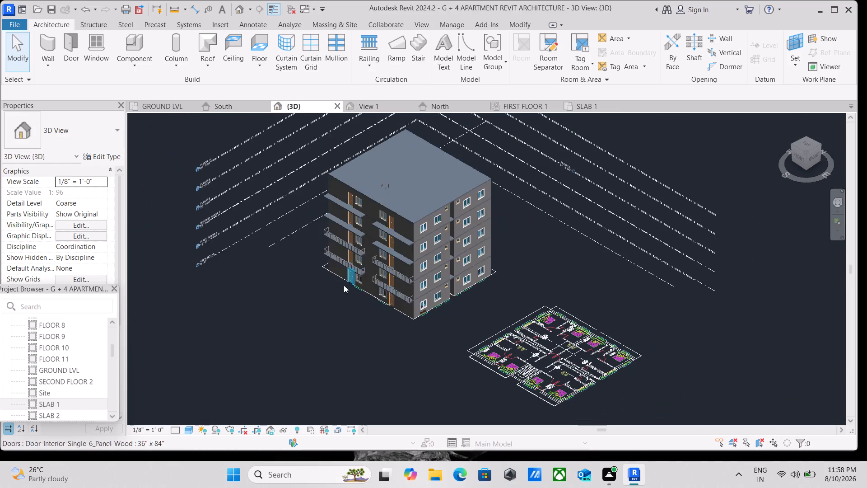
pyautogui.moveTo(323, 282); pyautogui.dragTo(502, 295, button='middle')
pyautogui.scroll(7, 534, 248)
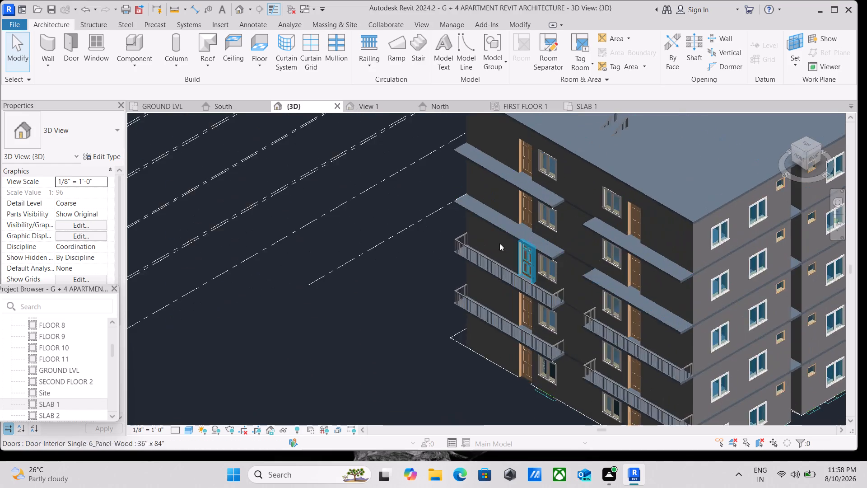
pyautogui.scroll(8, 458, 255)
pyautogui.scroll(4, 513, 247)
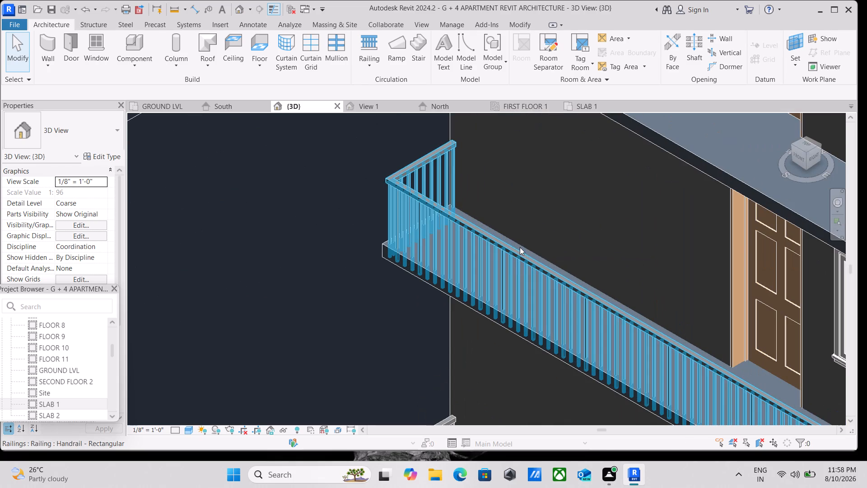
pyautogui.scroll(-3, 573, 257)
pyautogui.scroll(-1, 561, 194)
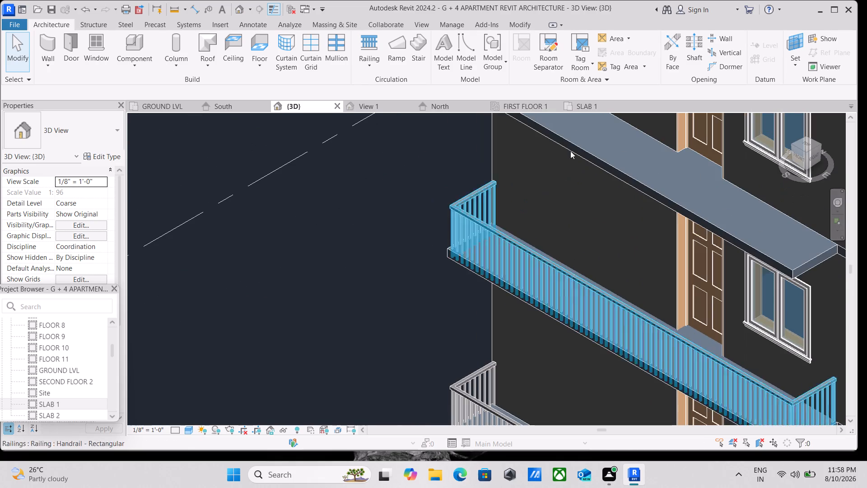
pyautogui.scroll(-3, 570, 151)
pyautogui.scroll(1, 680, 272)
pyautogui.scroll(-10, 681, 269)
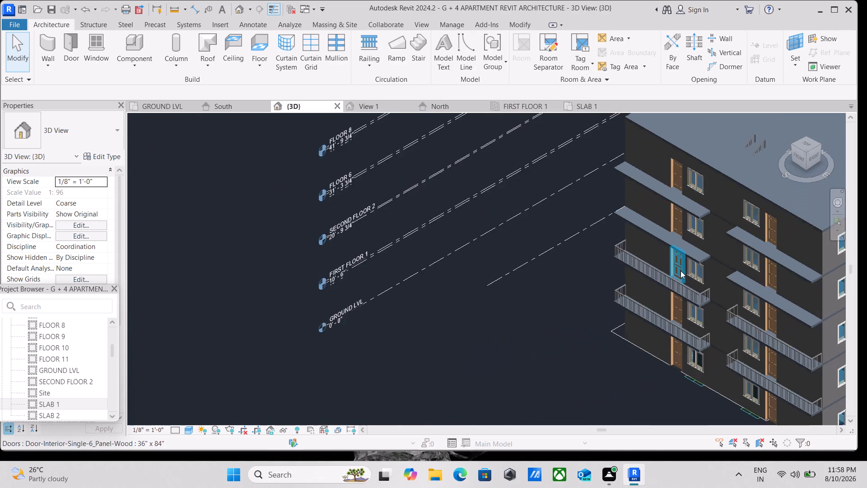
pyautogui.scroll(-2, 681, 271)
pyautogui.moveTo(680, 271); pyautogui.dragTo(568, 232, button='middle')
pyautogui.scroll(1, 699, 279)
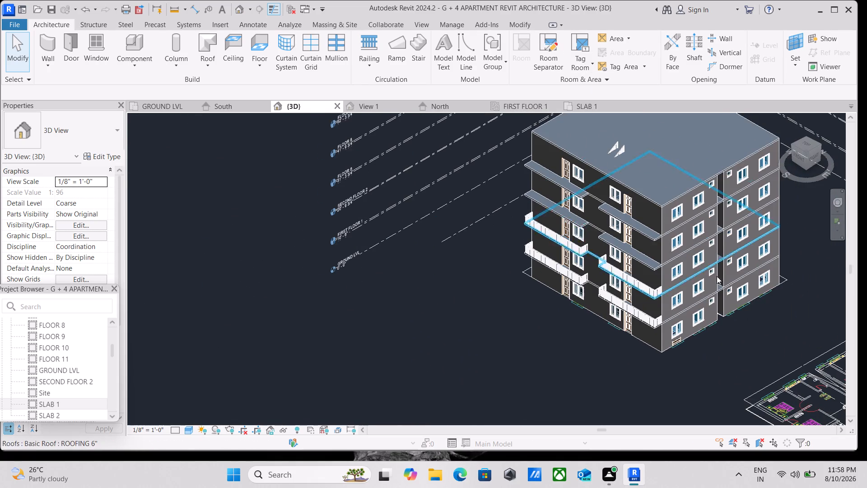
pyautogui.scroll(2, 717, 276)
pyautogui.scroll(7, 741, 225)
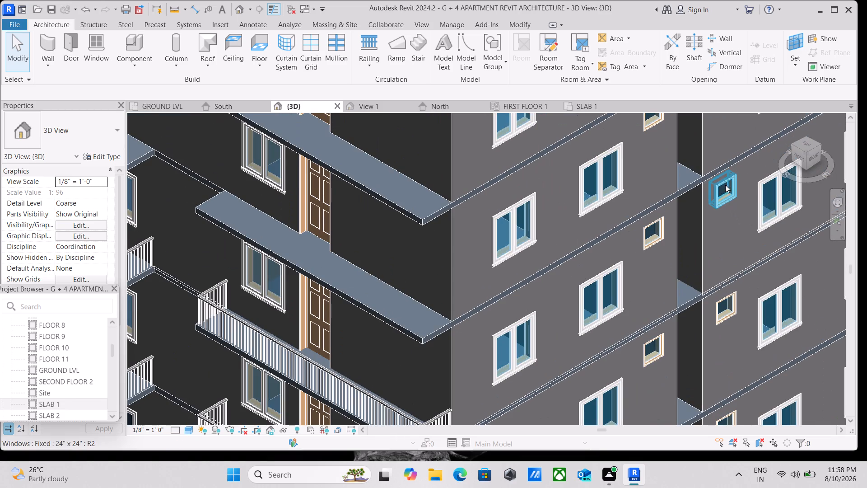
pyautogui.scroll(-5, 724, 176)
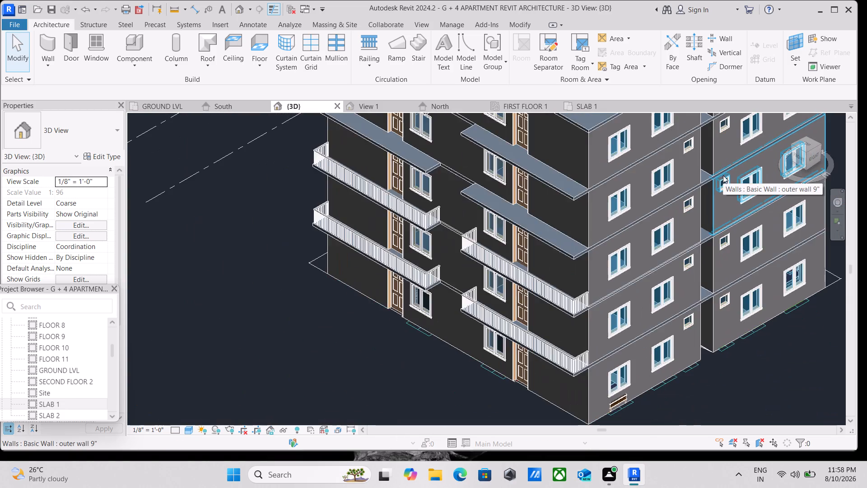
pyautogui.scroll(-2, 723, 175)
pyautogui.moveTo(723, 175); pyautogui.dragTo(767, 277, button='middle')
pyautogui.scroll(-1, 765, 282)
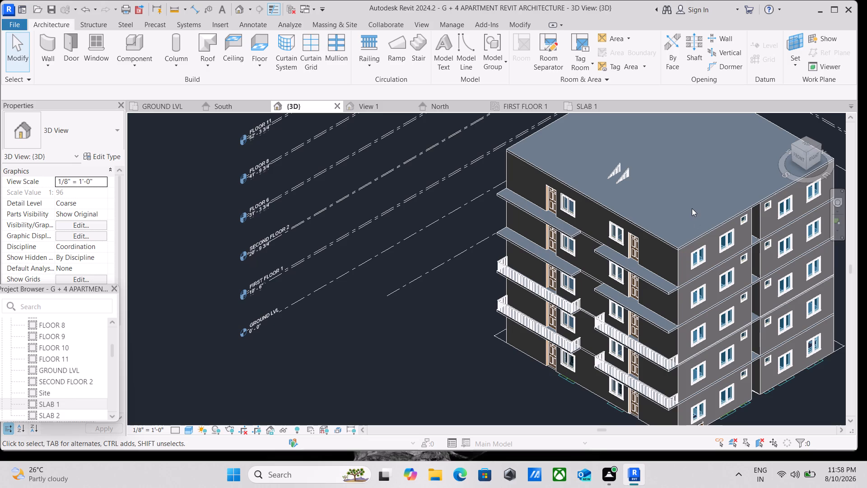
pyautogui.scroll(6, 608, 347)
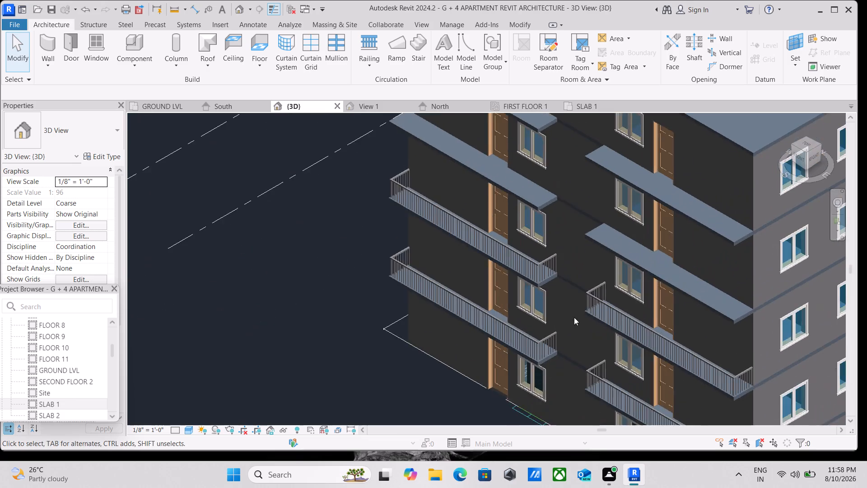
pyautogui.scroll(3, 574, 317)
pyautogui.scroll(4, 563, 277)
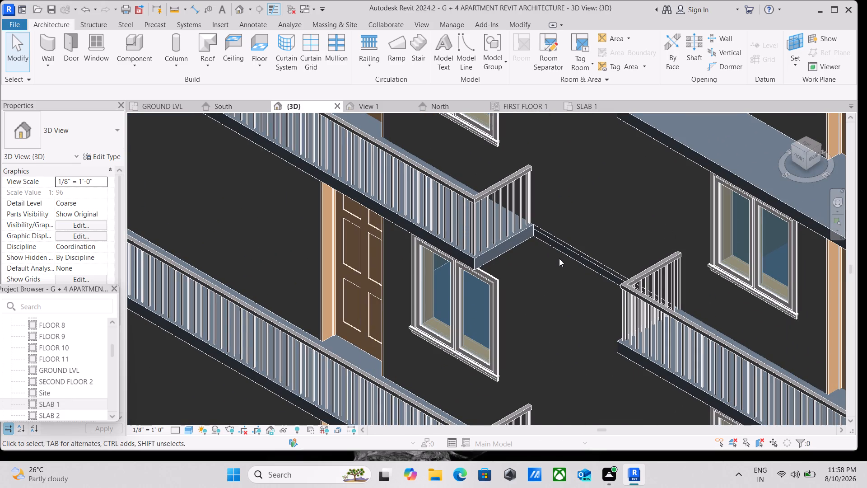
pyautogui.scroll(-5, 559, 258)
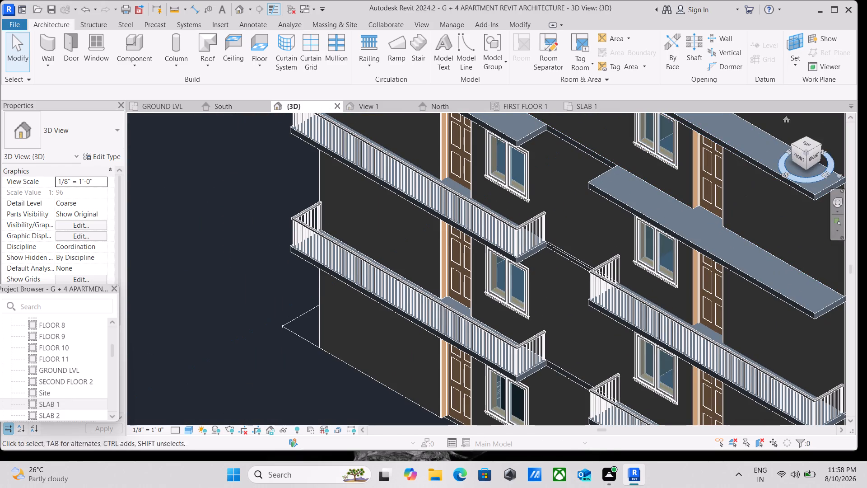
# Orient the 3D view to the building's front face, showing the balcony railings in elevation.
pyautogui.click(798, 159)
pyautogui.scroll(3, 521, 272)
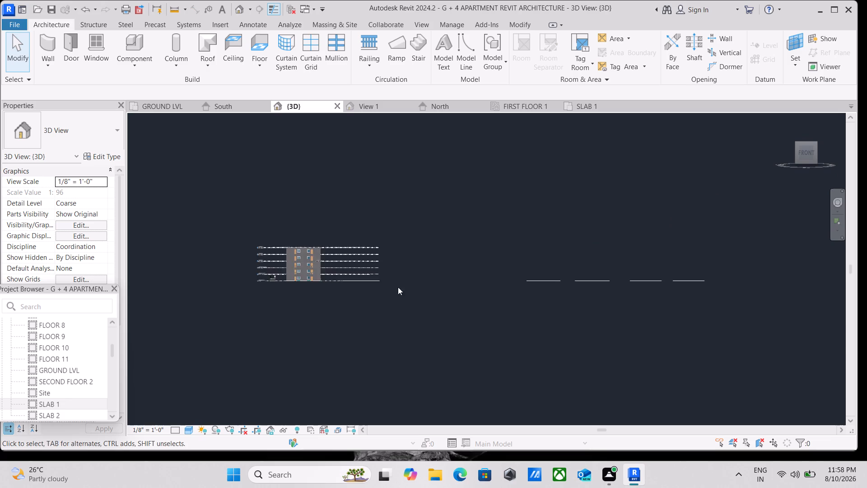
pyautogui.scroll(11, 318, 286)
pyautogui.scroll(4, 308, 203)
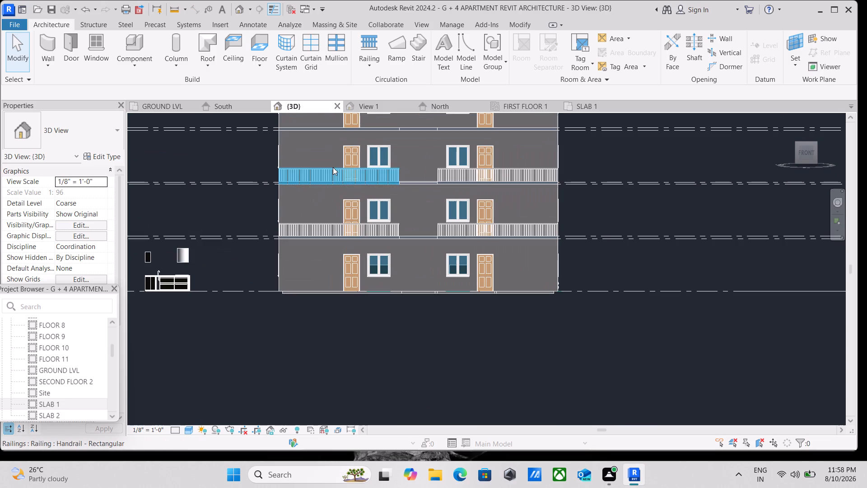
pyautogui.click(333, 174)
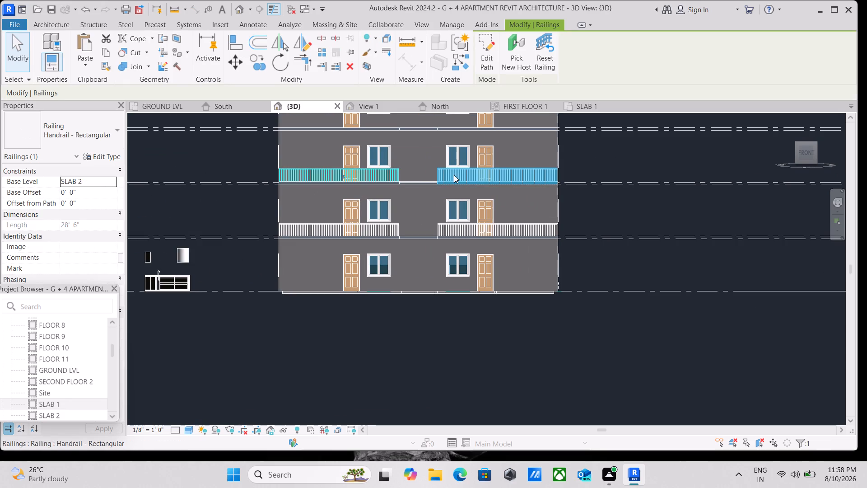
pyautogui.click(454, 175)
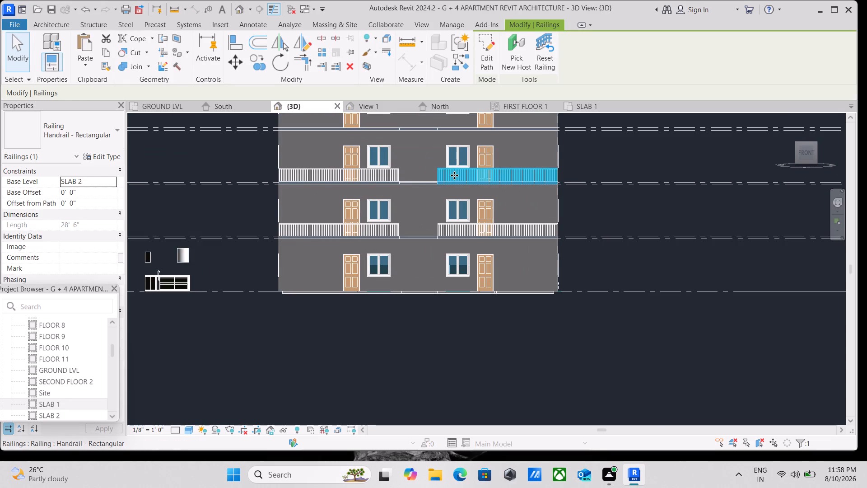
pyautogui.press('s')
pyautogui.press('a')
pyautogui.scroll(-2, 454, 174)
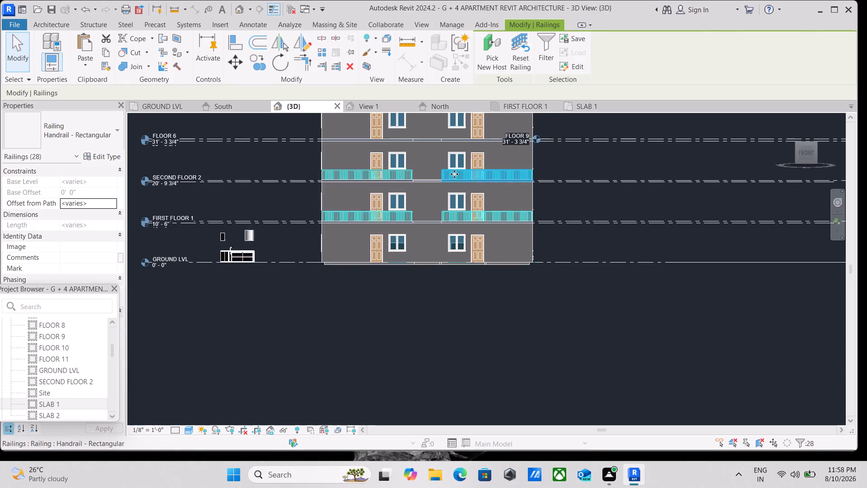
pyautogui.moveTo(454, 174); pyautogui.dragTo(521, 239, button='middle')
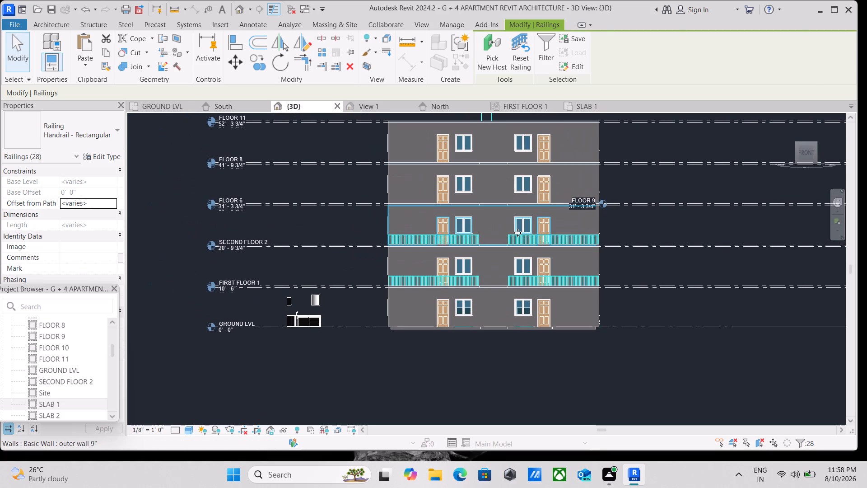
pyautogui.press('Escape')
# Select the western balcony railing on SLAB 2 and examine its position against the slab edge and level lines.
pyautogui.scroll(3, 440, 235)
pyautogui.click(401, 240)
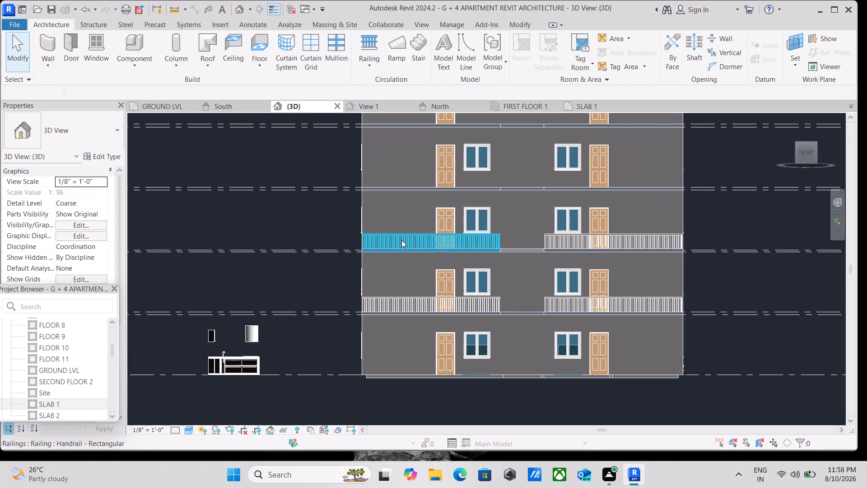
pyautogui.scroll(-1, 292, 231)
pyautogui.moveTo(292, 230); pyautogui.dragTo(485, 231, button='middle')
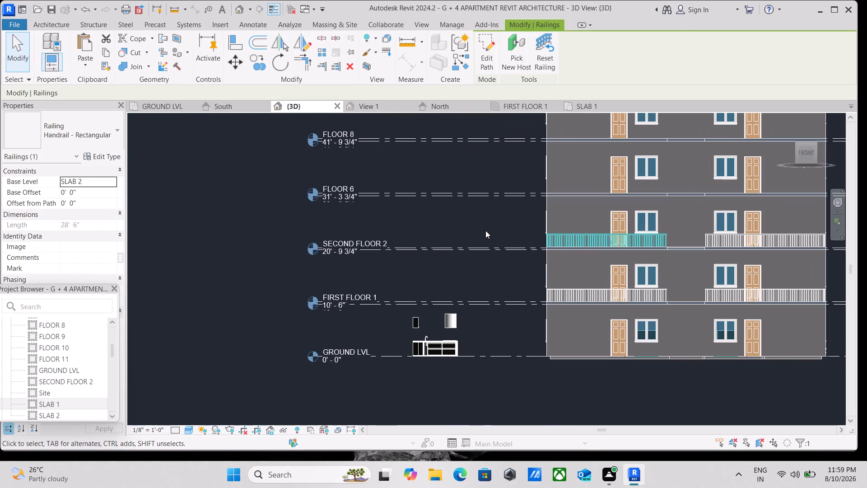
pyautogui.moveTo(472, 217); pyautogui.dragTo(406, 232, button='middle')
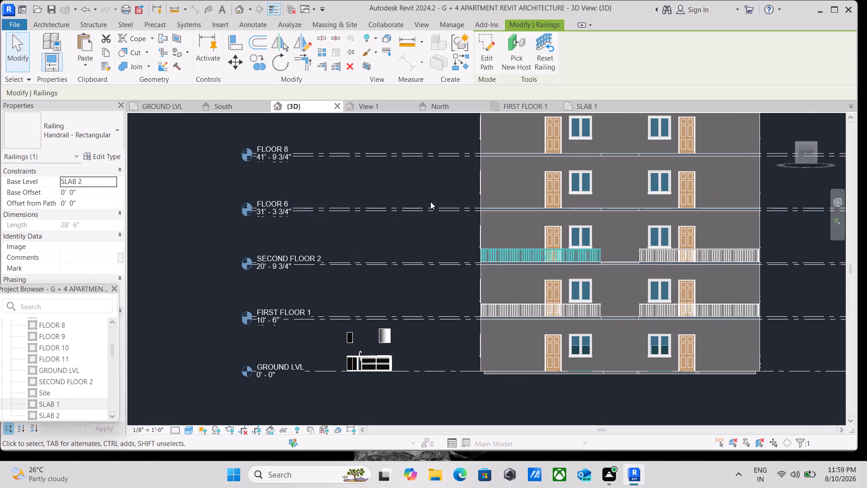
pyautogui.scroll(3, 288, 196)
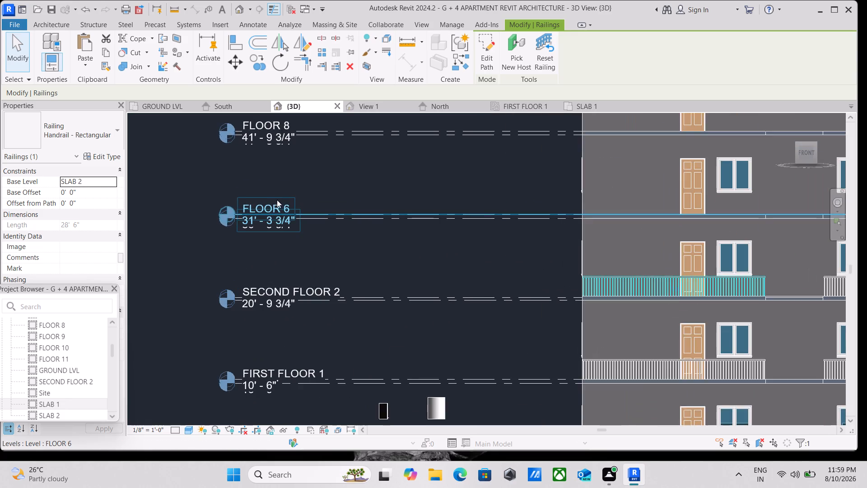
pyautogui.scroll(-2, 296, 199)
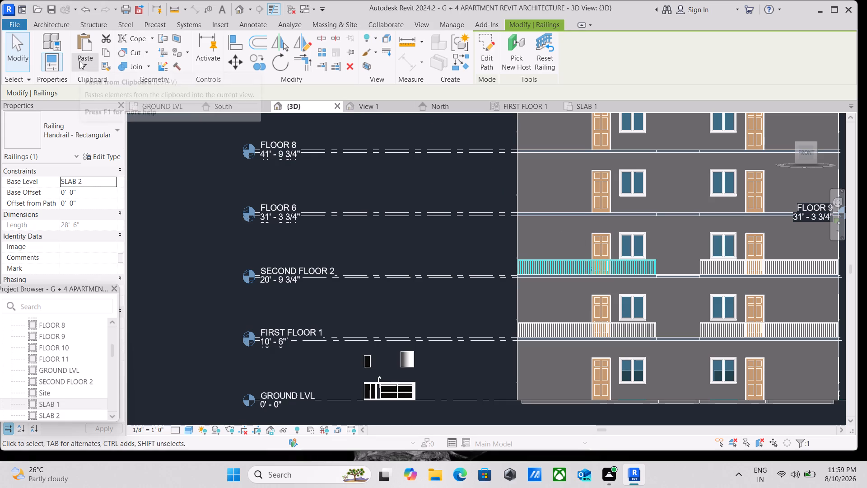
pyautogui.scroll(2, 601, 264)
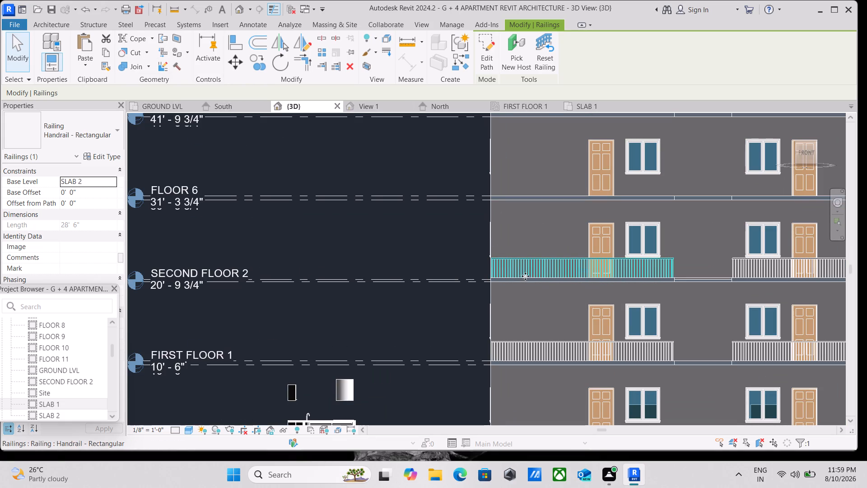
pyautogui.scroll(3, 578, 273)
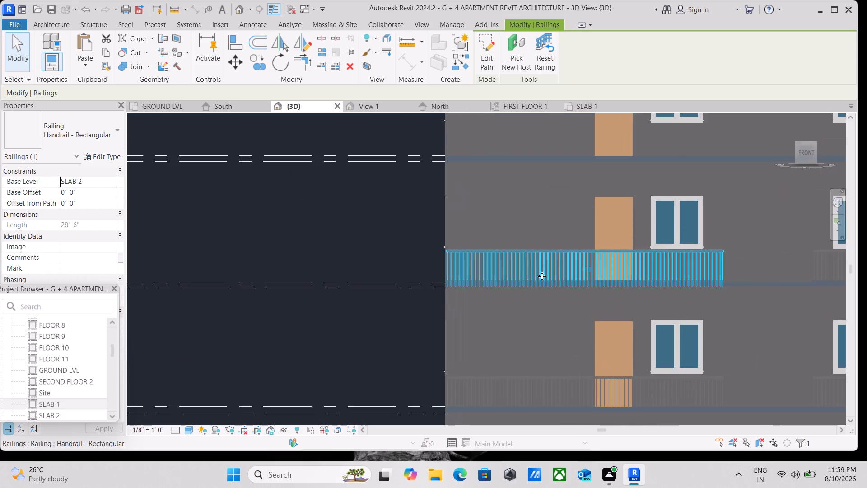
pyautogui.scroll(3, 486, 286)
pyautogui.scroll(4, 401, 312)
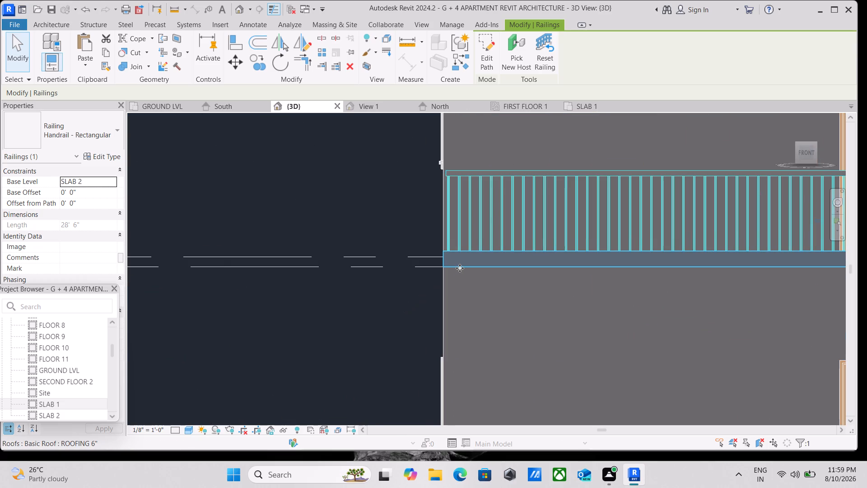
pyautogui.scroll(-10, 460, 268)
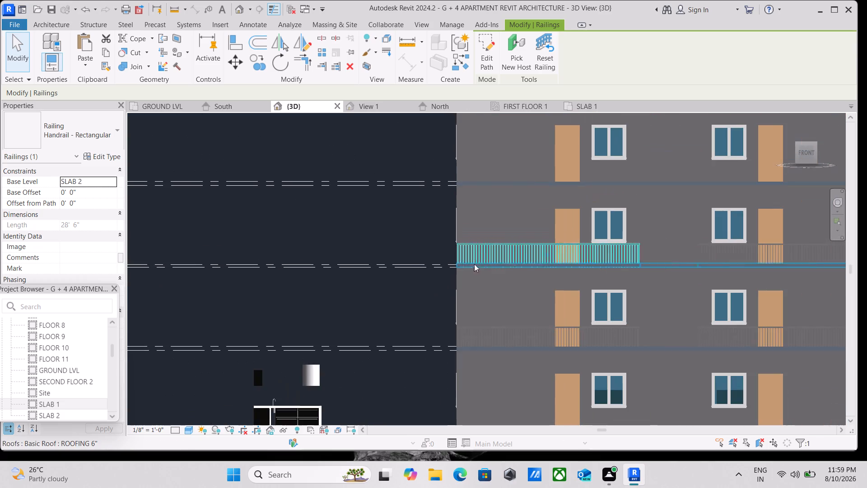
pyautogui.scroll(-2, 549, 250)
pyautogui.scroll(2, 549, 250)
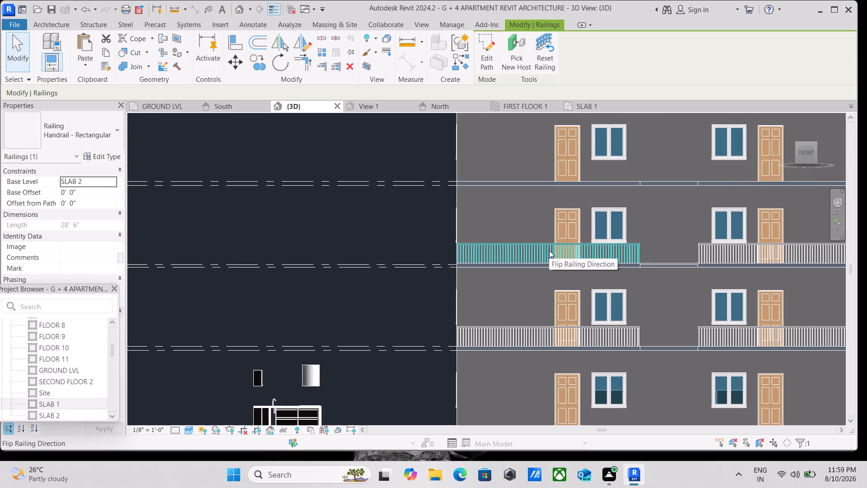
pyautogui.scroll(-1, 549, 250)
pyautogui.moveTo(549, 250); pyautogui.dragTo(421, 268, button='middle')
pyautogui.scroll(-1, 425, 263)
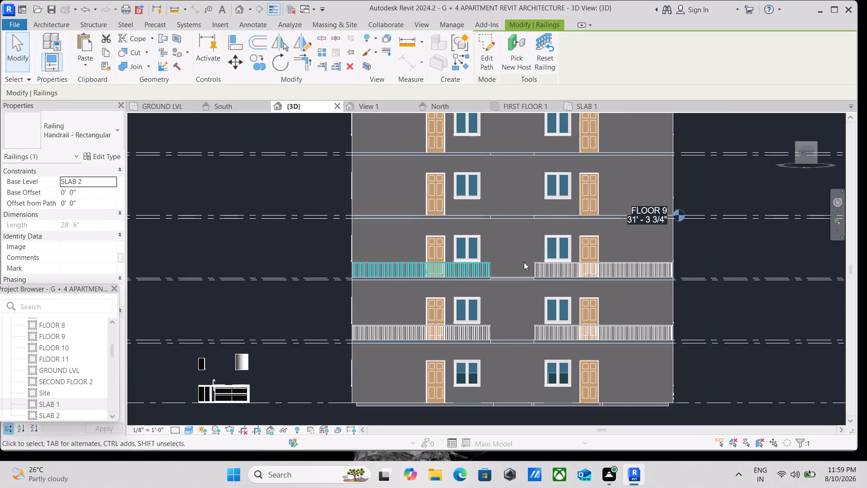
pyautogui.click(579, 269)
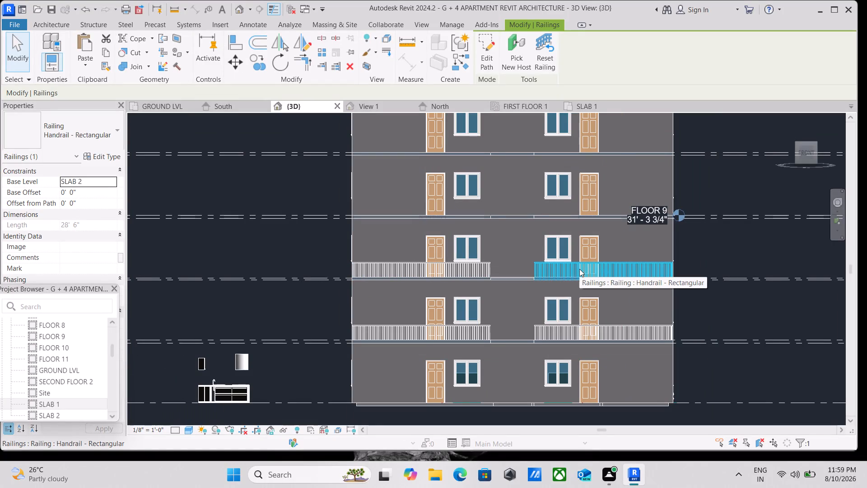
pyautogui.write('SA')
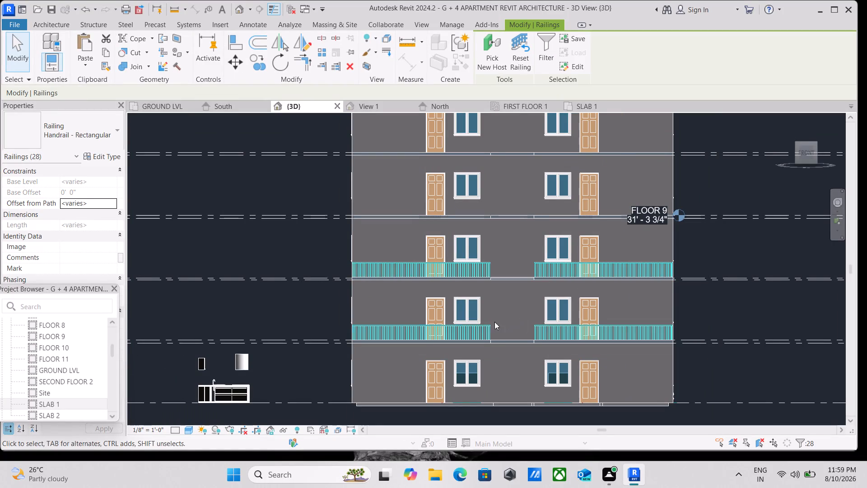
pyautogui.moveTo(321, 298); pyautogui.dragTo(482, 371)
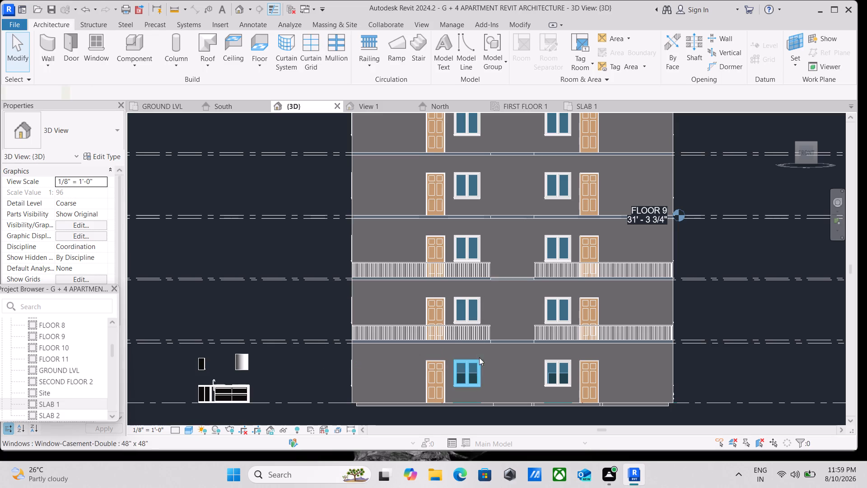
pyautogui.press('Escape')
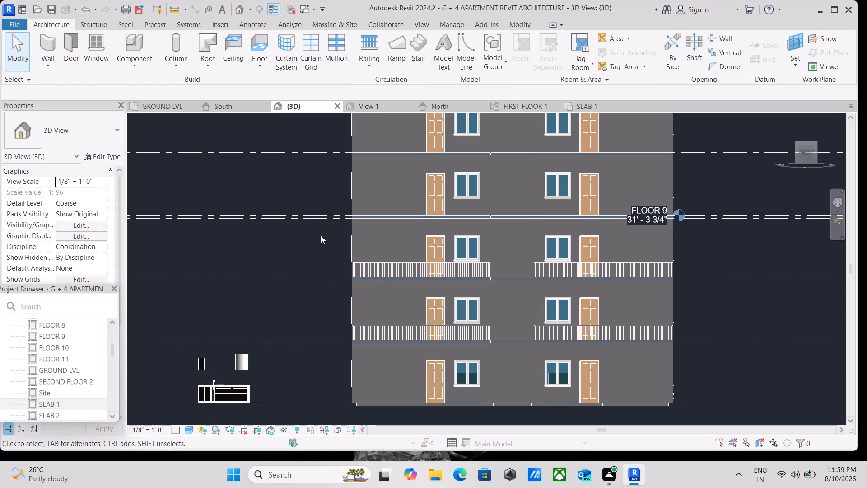
# Select the SLAB 2 front balcony handrails, filtering the selection down to only the Railings and Railings: Top Rails categories.
pyautogui.moveTo(321, 235); pyautogui.dragTo(716, 309)
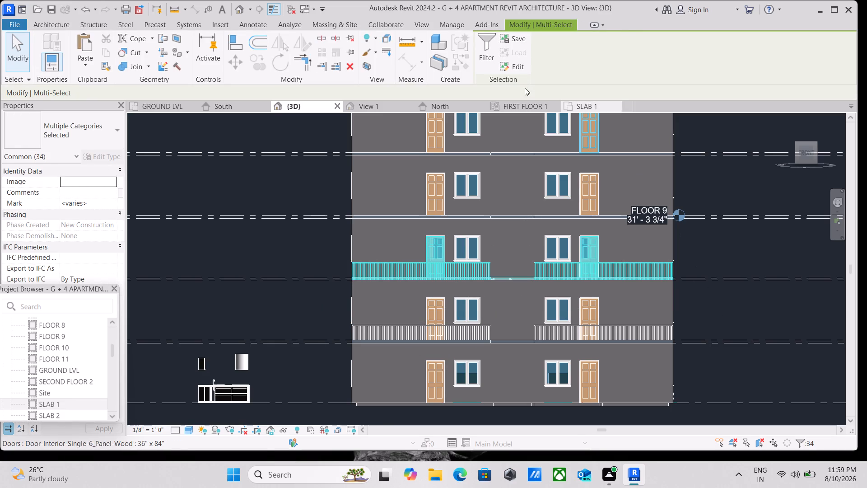
pyautogui.click(486, 47)
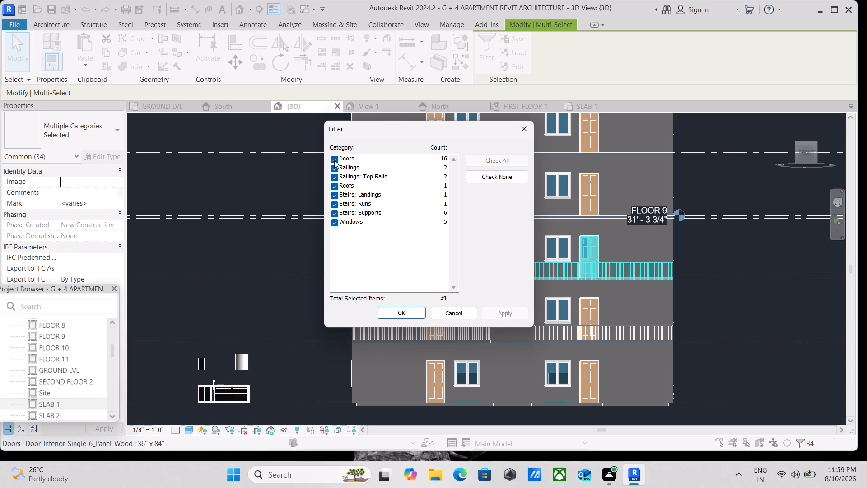
pyautogui.click(331, 155)
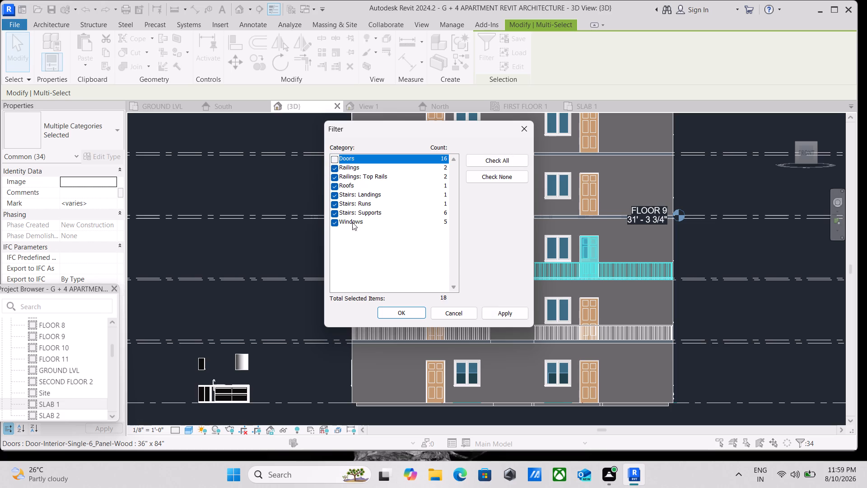
pyautogui.click(332, 217)
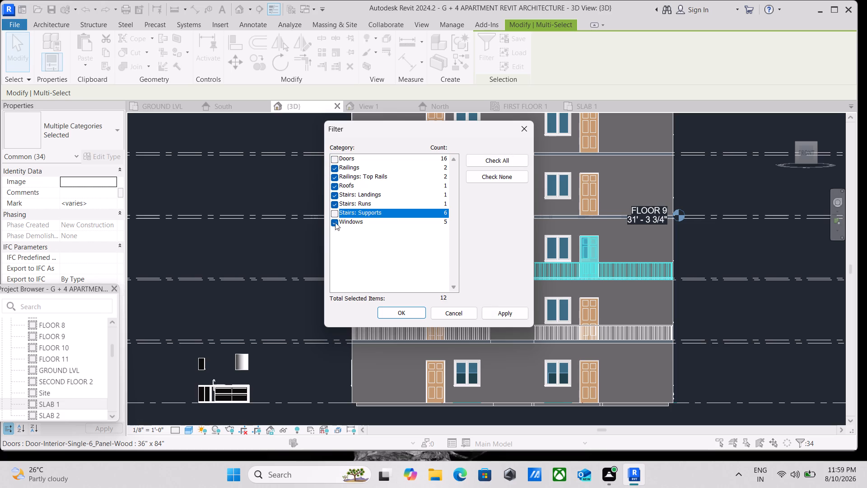
pyautogui.click(335, 216)
pyautogui.click(333, 223)
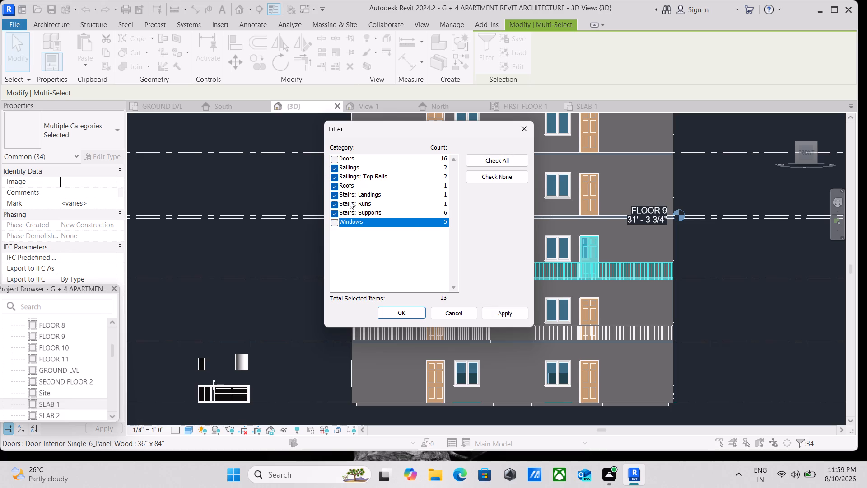
pyautogui.click(333, 187)
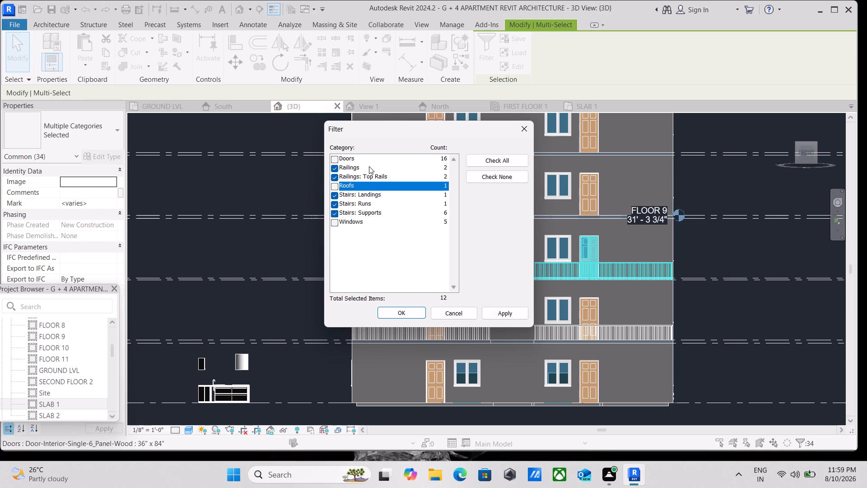
pyautogui.click(338, 203)
pyautogui.click(338, 196)
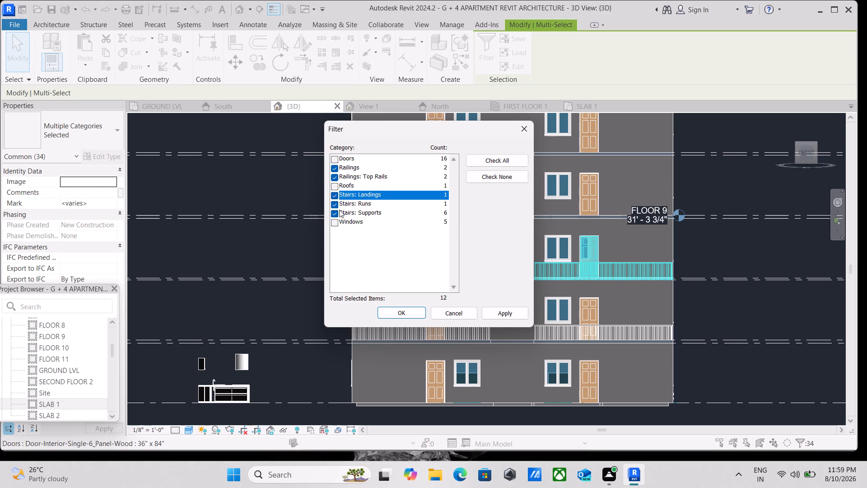
pyautogui.click(334, 196)
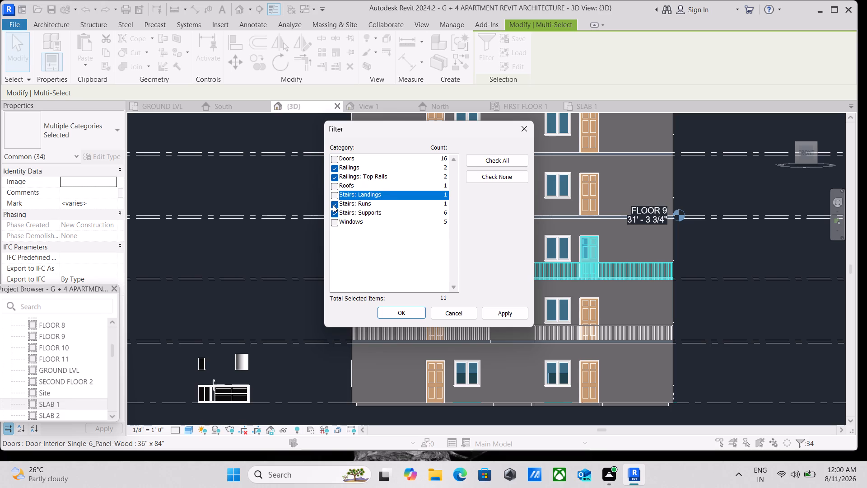
pyautogui.click(333, 204)
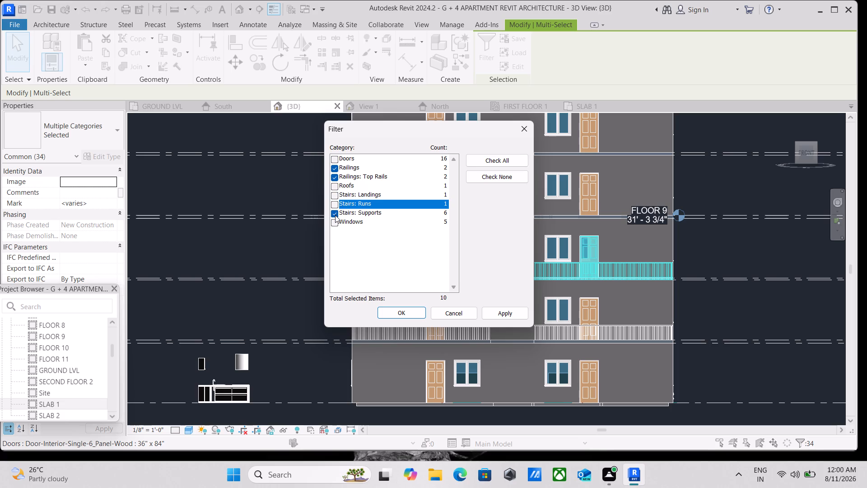
pyautogui.click(335, 215)
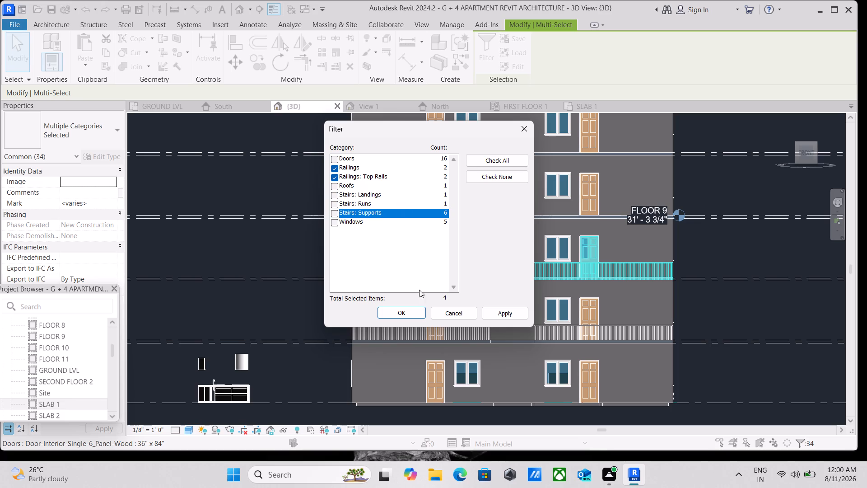
pyautogui.click(481, 312)
pyautogui.click(394, 310)
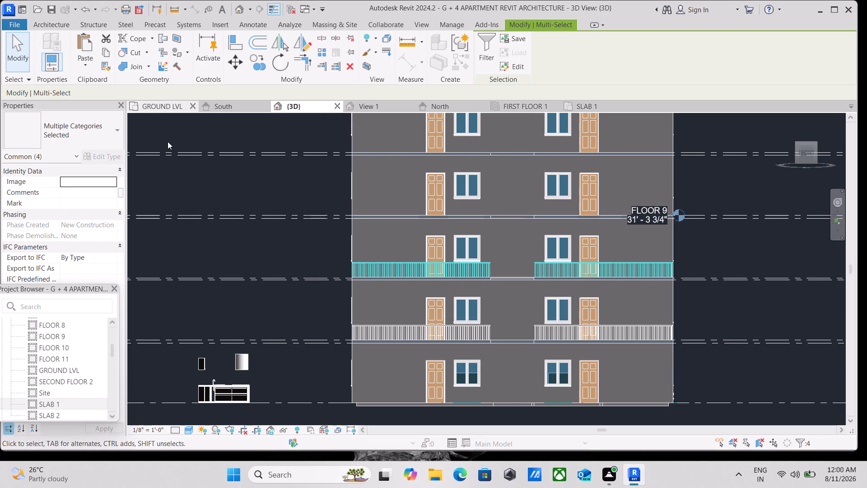
# Copy the selected railings and paste them aligned to the levels FIRST FLOOR 1 and FLOOR 5 through FLOOR 11.
pyautogui.click(107, 52)
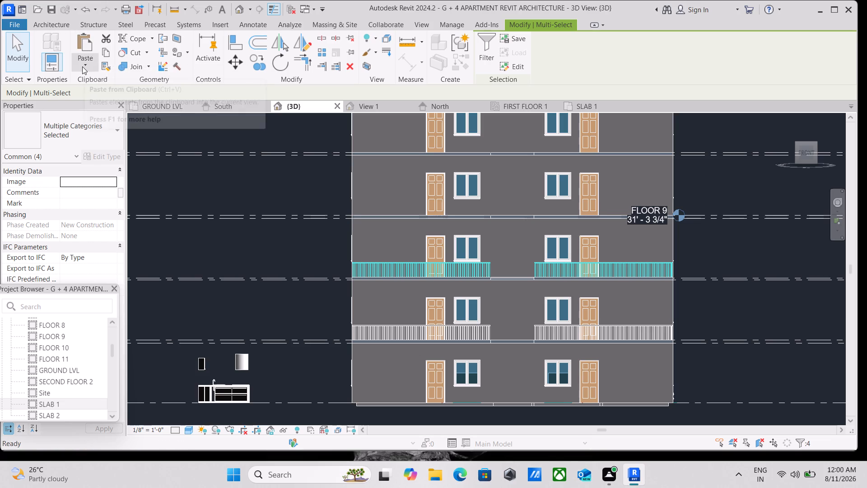
pyautogui.click(84, 64)
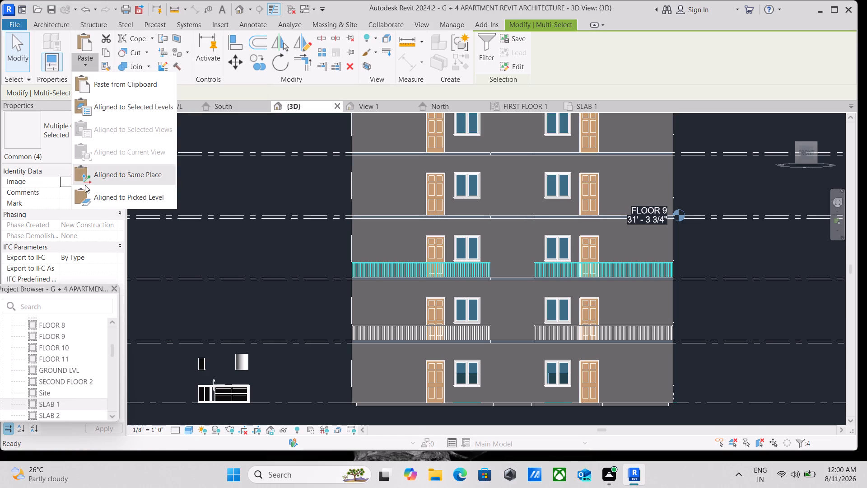
pyautogui.click(114, 110)
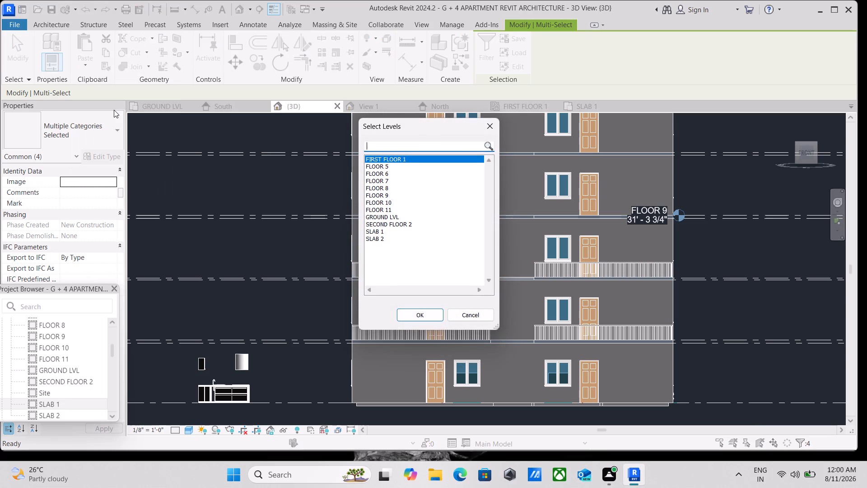
pyautogui.scroll(-1, 461, 210)
pyautogui.scroll(-2, 429, 191)
pyautogui.scroll(-1, 427, 236)
pyautogui.scroll(-2, 386, 183)
pyautogui.moveTo(410, 159); pyautogui.dragTo(392, 204)
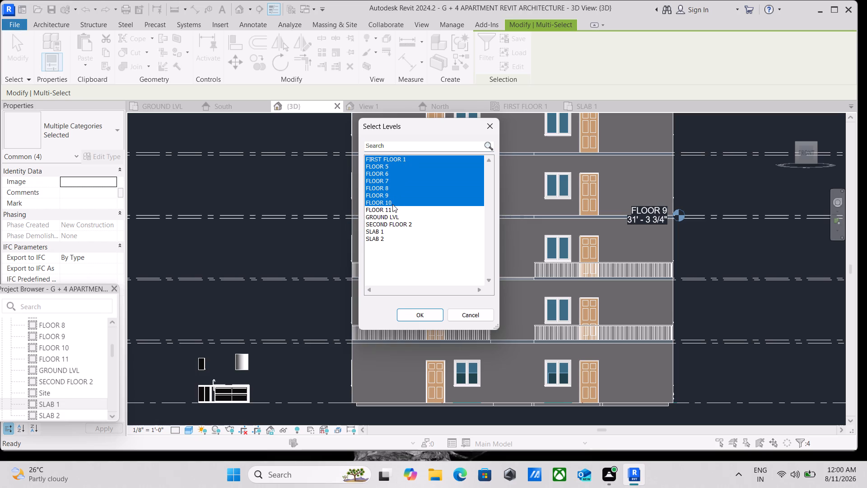
pyautogui.moveTo(392, 204); pyautogui.dragTo(387, 232)
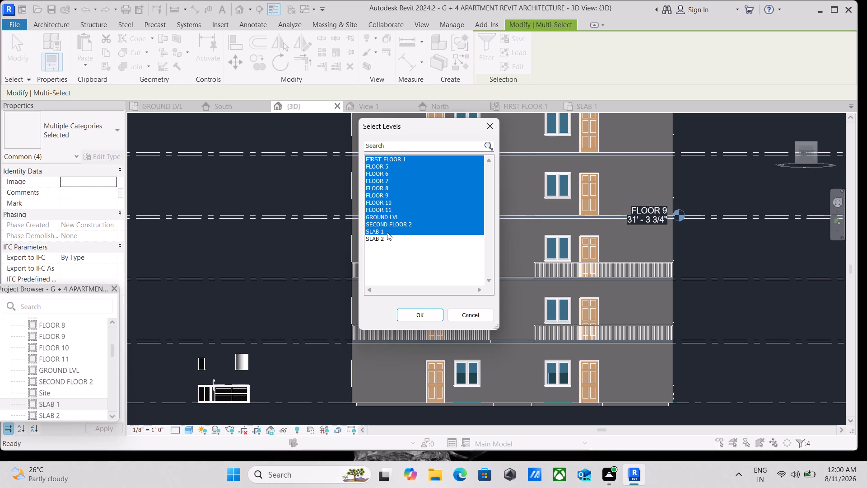
pyautogui.moveTo(387, 232); pyautogui.dragTo(390, 218)
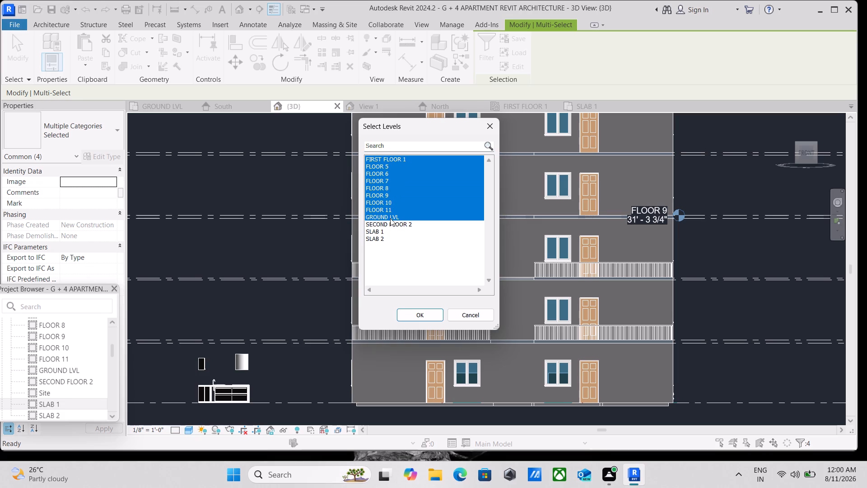
pyautogui.moveTo(390, 218); pyautogui.dragTo(391, 211)
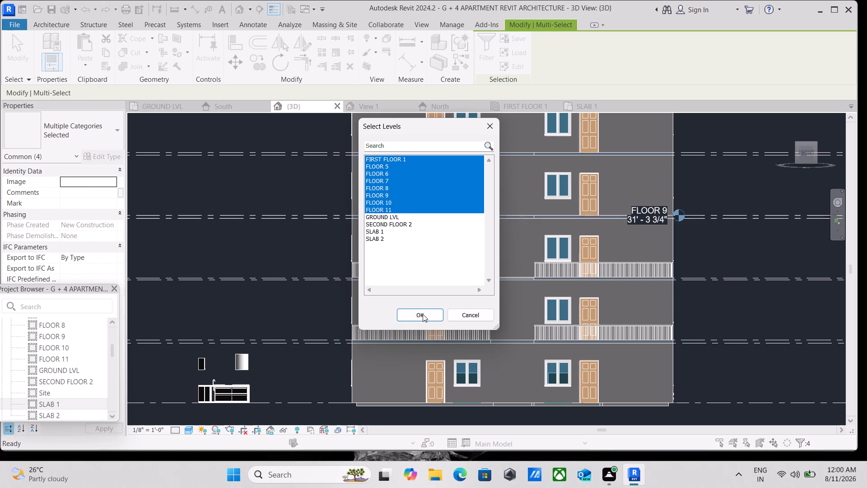
pyautogui.click(422, 312)
# Examine the pasted balcony handrails on every level of the front face in elevation.
pyautogui.scroll(-3, 430, 277)
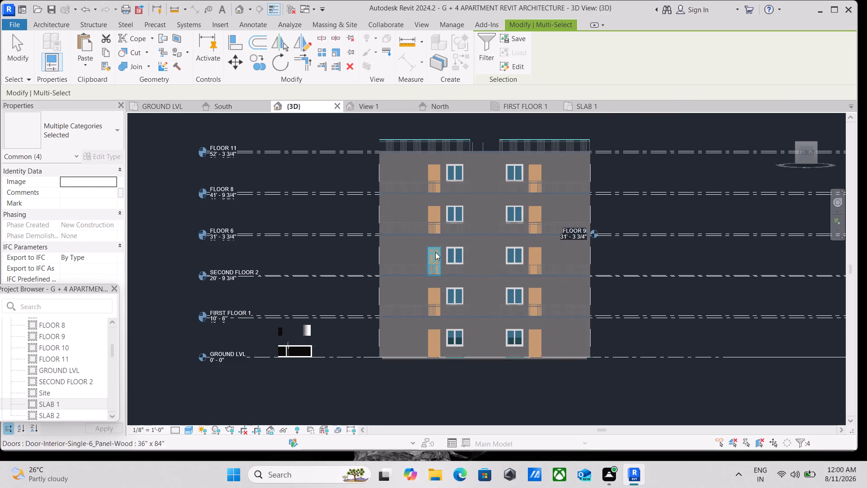
pyautogui.scroll(5, 503, 218)
pyautogui.scroll(3, 418, 244)
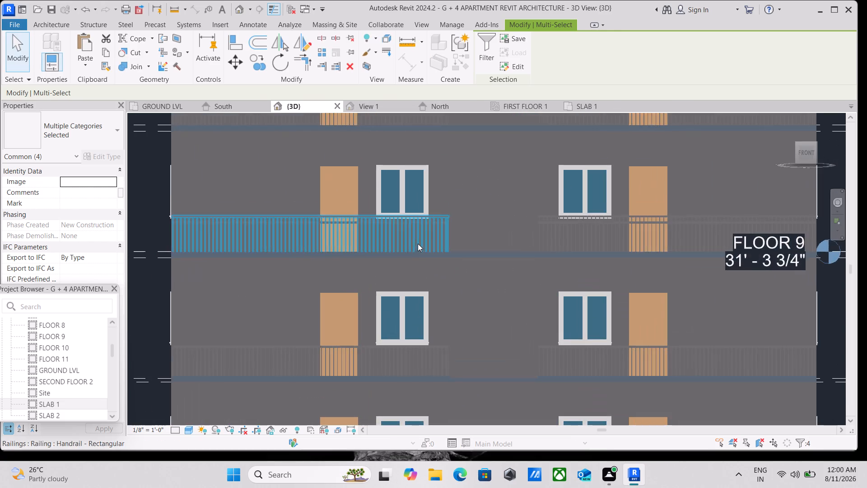
pyautogui.scroll(-2, 429, 243)
pyautogui.scroll(-2, 788, 194)
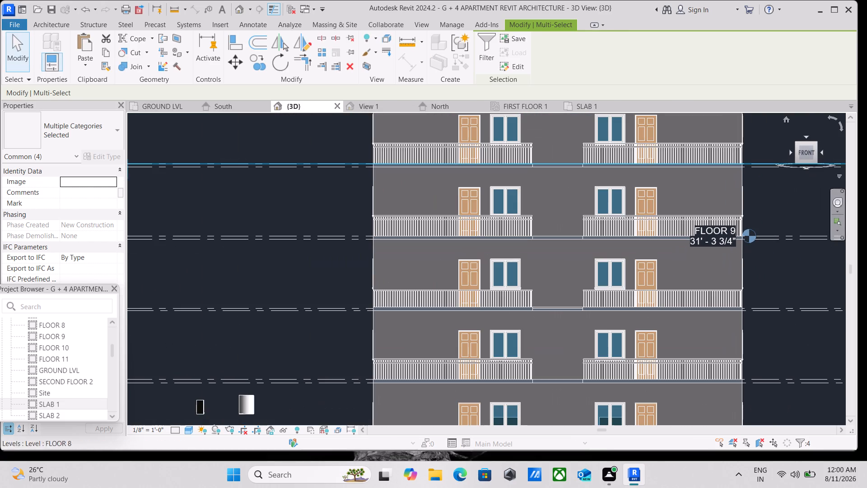
# Orient the 3D view to the building's front corner and examine the pasted handrails along the roof edge.
pyautogui.click(815, 143)
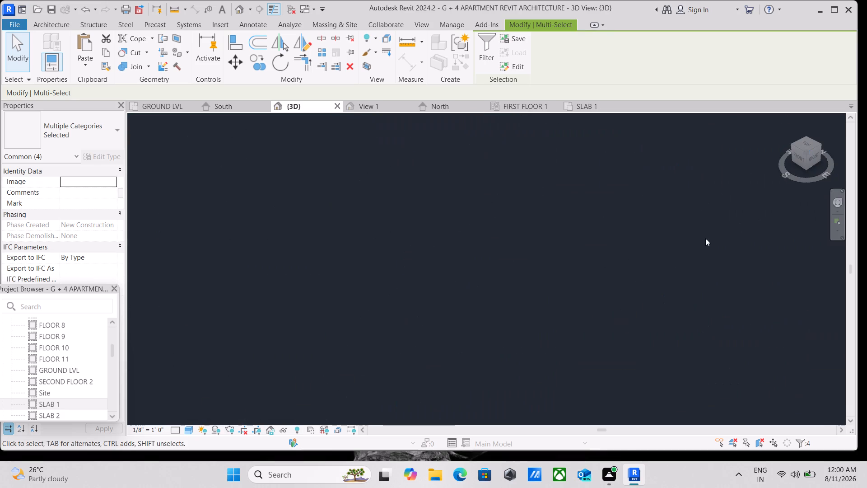
pyautogui.scroll(2, 686, 249)
pyautogui.scroll(3, 514, 289)
pyautogui.scroll(-1, 484, 280)
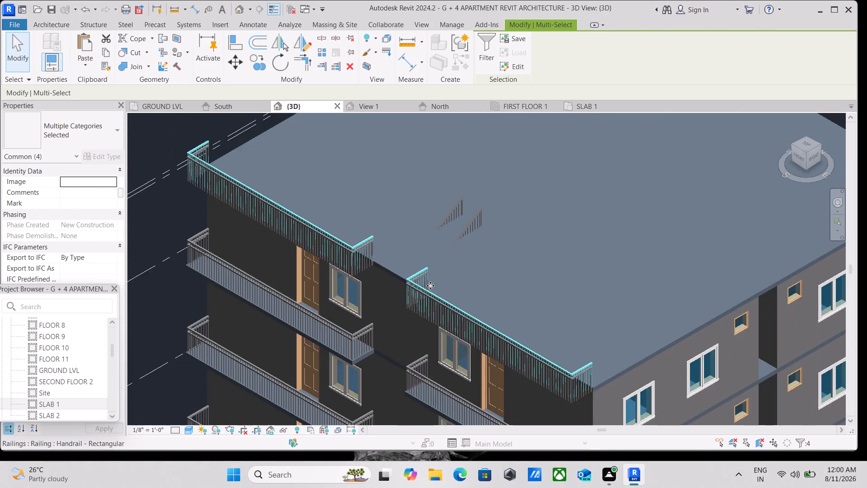
pyautogui.scroll(7, 430, 286)
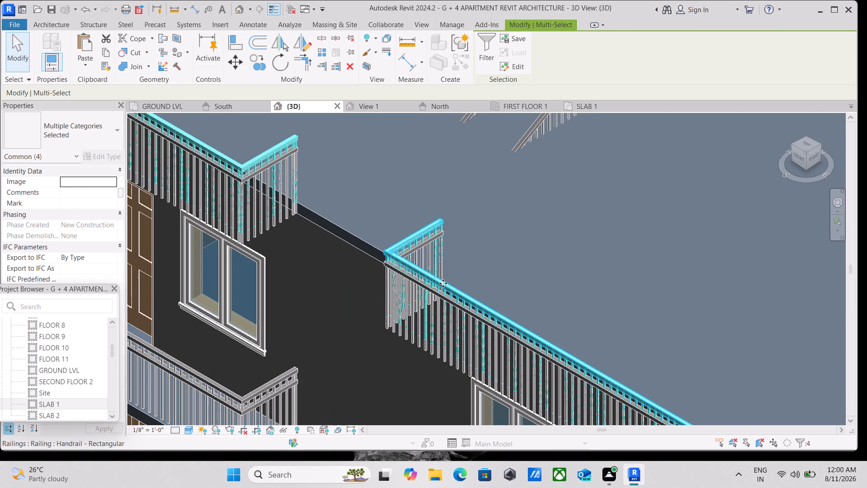
pyautogui.scroll(-5, 326, 255)
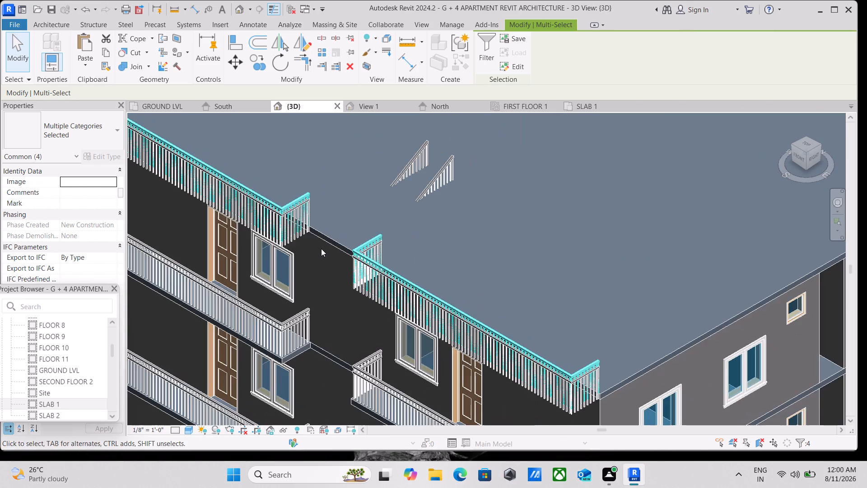
# Examine the handrails on both front balcony stacks against their slabs, from the roof edge down through the lower floors.
pyautogui.moveTo(322, 248); pyautogui.dragTo(387, 162, button='middle')
pyautogui.scroll(1, 393, 159)
pyautogui.scroll(-3, 403, 204)
pyautogui.moveTo(407, 243); pyautogui.dragTo(431, 157, button='middle')
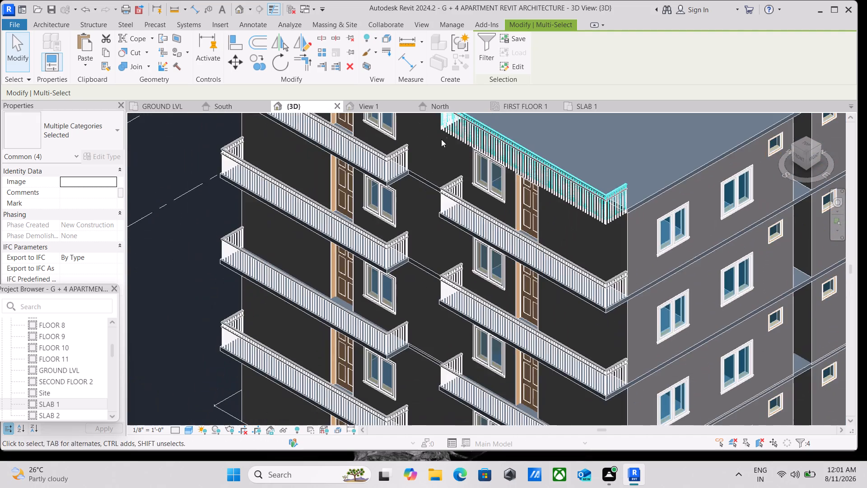
pyautogui.scroll(3, 446, 190)
pyautogui.moveTo(461, 183); pyautogui.dragTo(415, 220, button='middle')
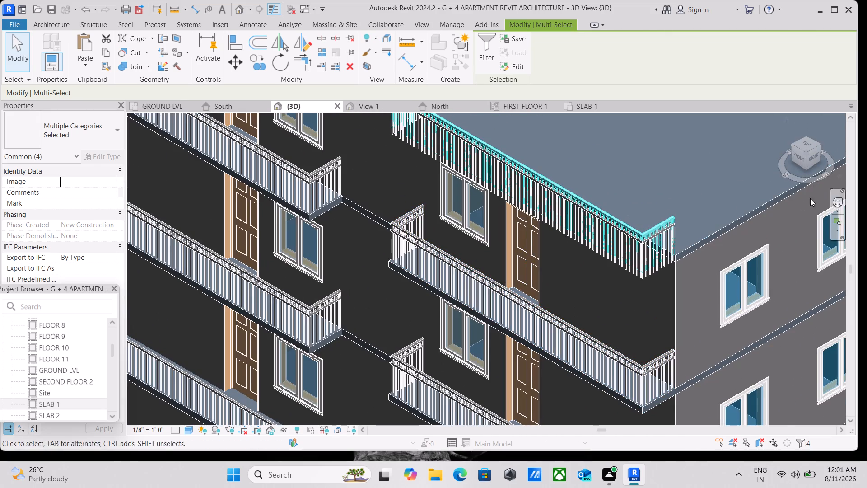
pyautogui.scroll(-1, 722, 195)
pyautogui.moveTo(718, 200); pyautogui.dragTo(625, 341, button='middle')
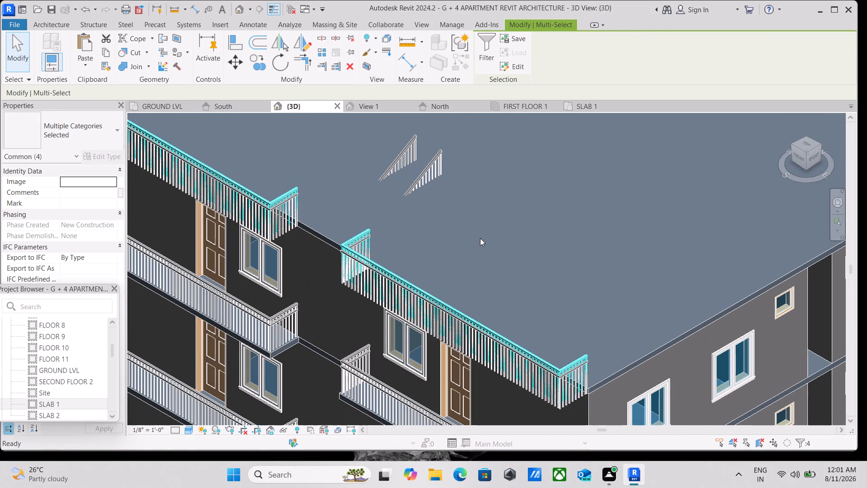
pyautogui.scroll(-2, 477, 240)
pyautogui.moveTo(475, 242); pyautogui.dragTo(514, 166, button='middle')
pyautogui.scroll(-1, 488, 205)
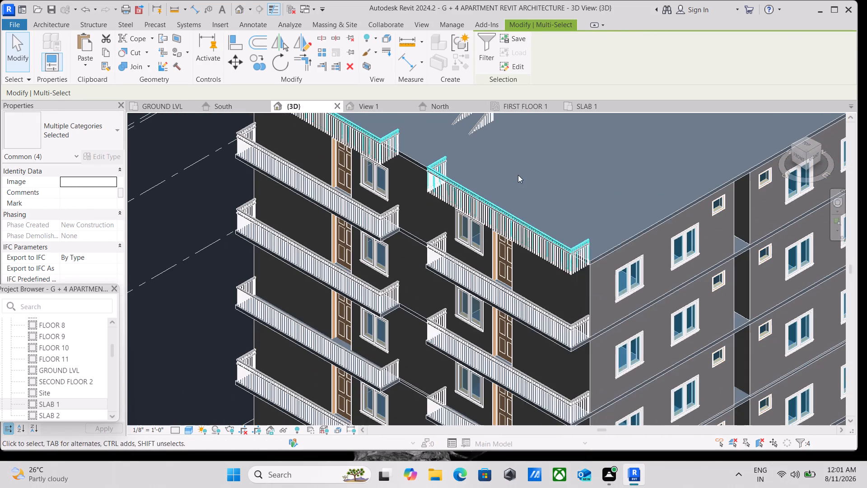
# Delete the selected handrails along the front roof edge.
pyautogui.rightClick(518, 175)
pyautogui.click(545, 282)
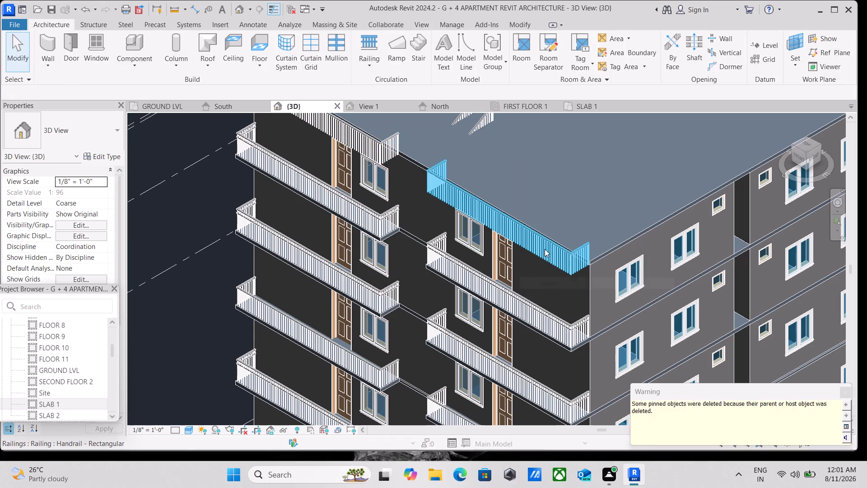
# Delete the surplus handrail with base level FLOOR 10 at the roof edge above the corner-side balcony stack.
pyautogui.scroll(-1, 543, 244)
pyautogui.scroll(4, 513, 284)
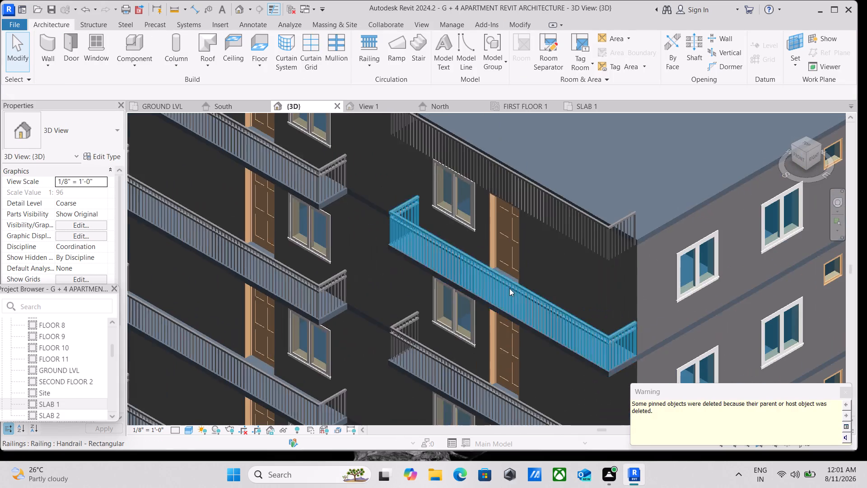
pyautogui.scroll(3, 621, 242)
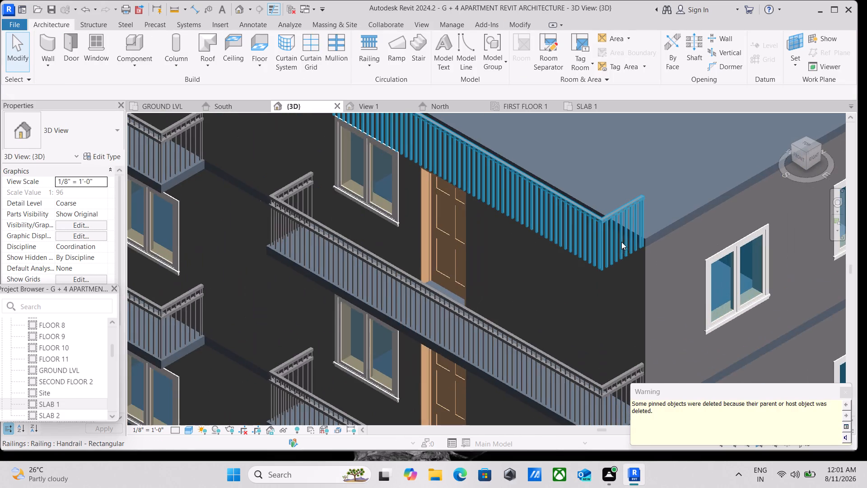
pyautogui.click(600, 228)
pyautogui.rightClick(596, 229)
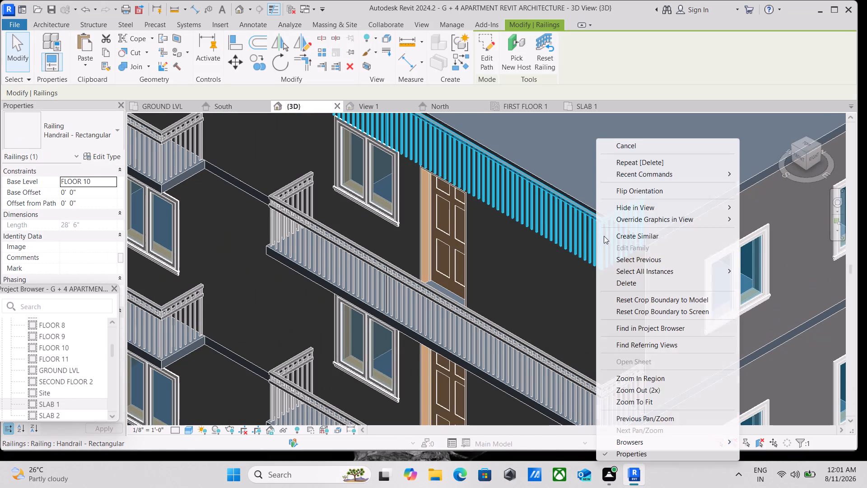
pyautogui.click(631, 283)
# Delete the remaining surplus FLOOR 10 handrail at the roof edge above the far balcony stack.
pyautogui.scroll(-2, 546, 244)
pyautogui.moveTo(545, 244); pyautogui.dragTo(662, 383, button='middle')
pyautogui.click(369, 175)
pyautogui.rightClick(369, 181)
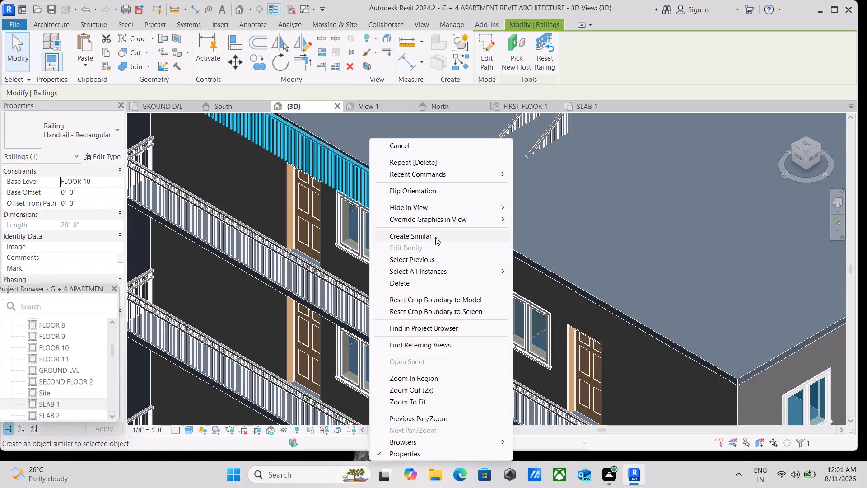
pyautogui.click(415, 281)
# Delete the doubled handrail with base level FLOOR 8 on the corner-side stack's top balcony.
pyautogui.scroll(-2, 415, 275)
pyautogui.moveTo(413, 275); pyautogui.dragTo(409, 139, button='middle')
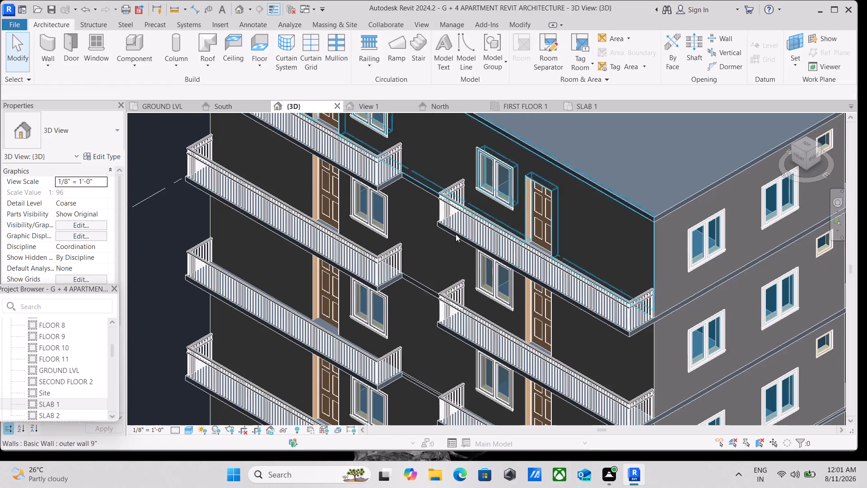
pyautogui.scroll(6, 676, 314)
pyautogui.click(580, 289)
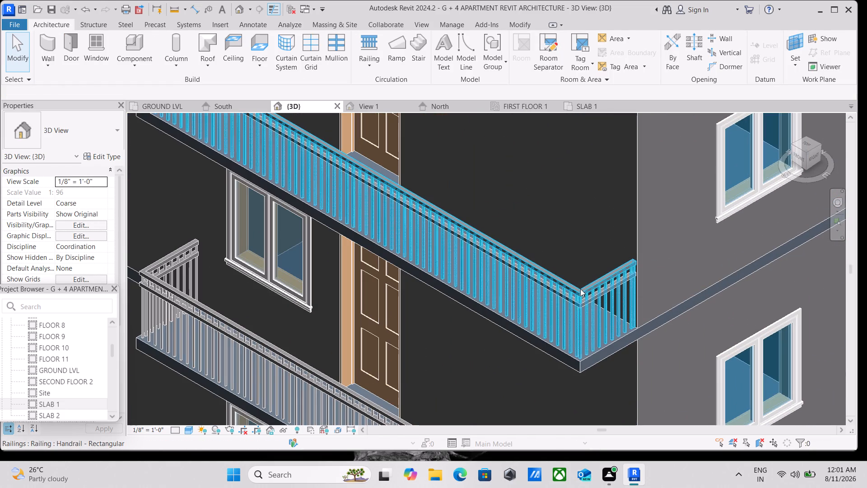
pyautogui.rightClick(577, 243)
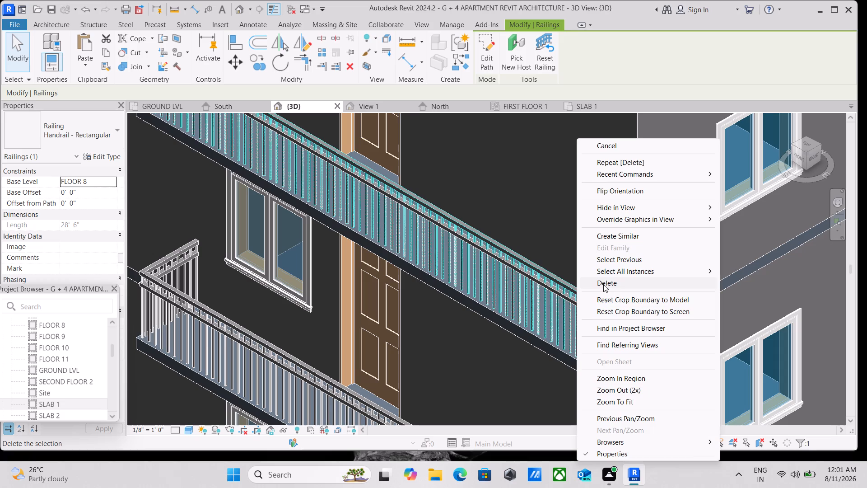
pyautogui.click(603, 284)
# Examine the balcony handrails on both front stacks for doubled railings, from the top floor down to the lowest.
pyautogui.scroll(-1, 603, 283)
pyautogui.scroll(-1, 511, 291)
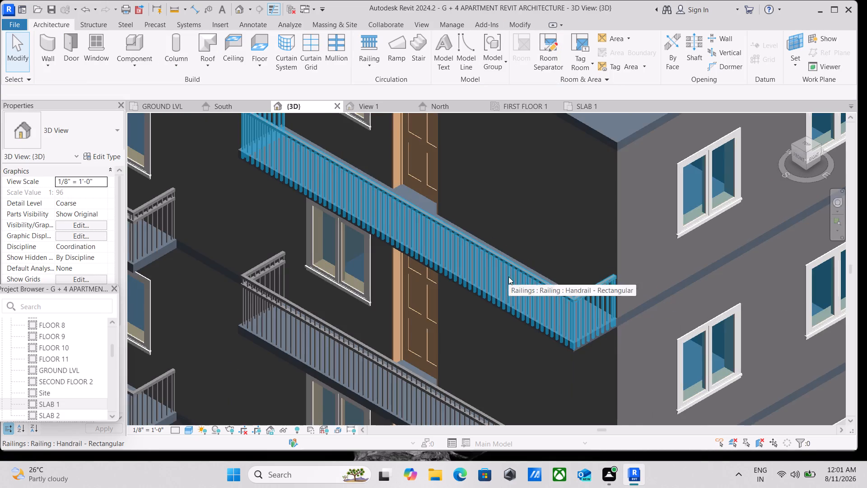
pyautogui.moveTo(508, 277); pyautogui.dragTo(683, 329, button='middle')
pyautogui.scroll(-1, 466, 249)
pyautogui.moveTo(458, 246); pyautogui.dragTo(551, 389, button='middle')
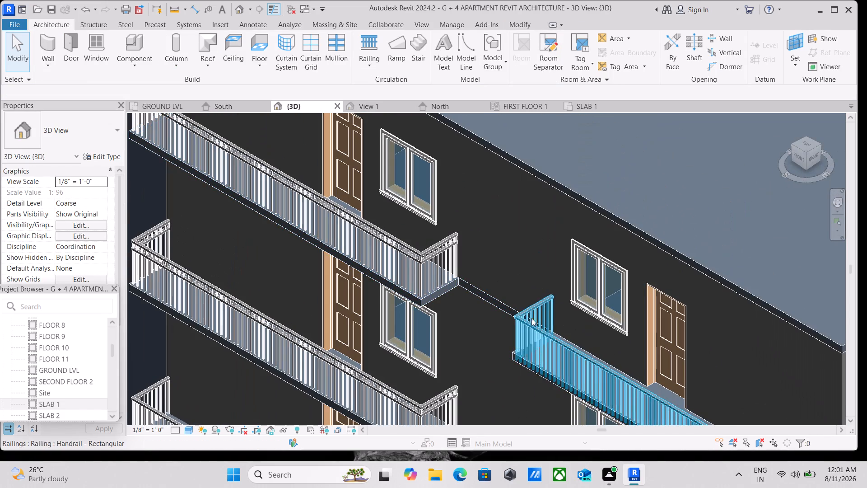
pyautogui.scroll(2, 431, 282)
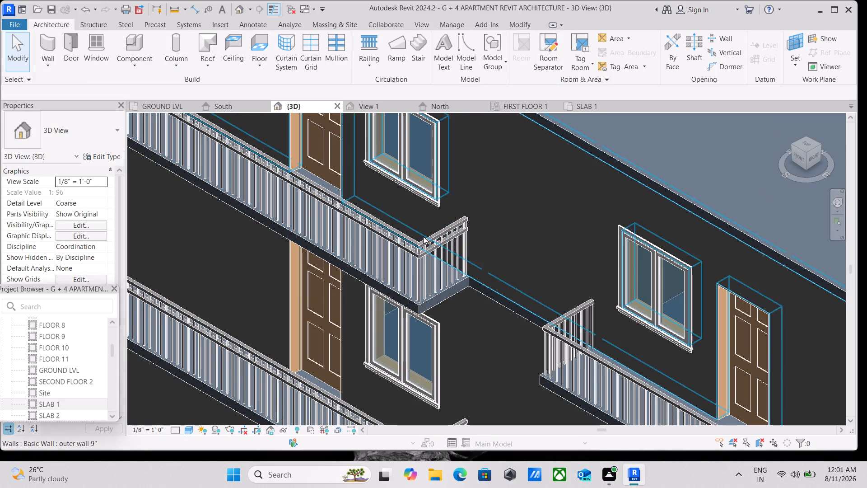
pyautogui.scroll(1, 469, 194)
pyautogui.scroll(-6, 460, 221)
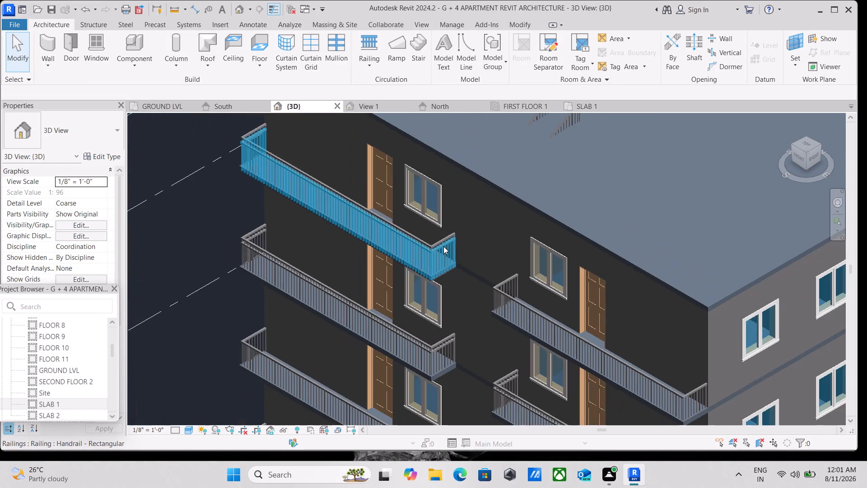
pyautogui.scroll(-2, 638, 371)
pyautogui.moveTo(638, 362); pyautogui.dragTo(594, 249, button='middle')
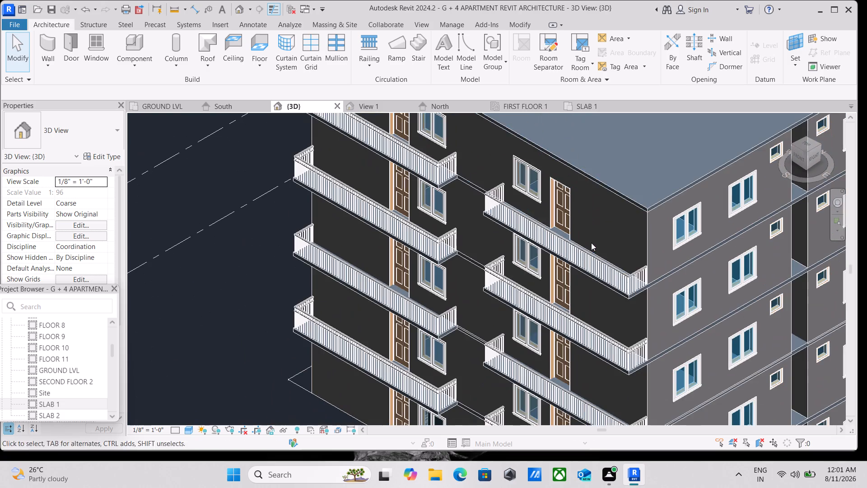
pyautogui.scroll(-1, 415, 347)
pyautogui.moveTo(415, 346); pyautogui.dragTo(411, 181, button='middle')
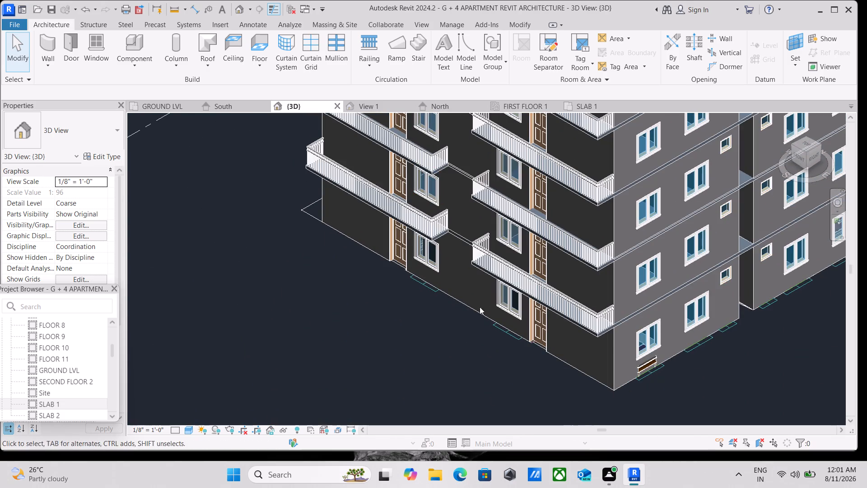
# Delete the doubled handrail with base level SLAB 1 on the corner-side stack's lowest balcony.
pyautogui.scroll(10, 601, 303)
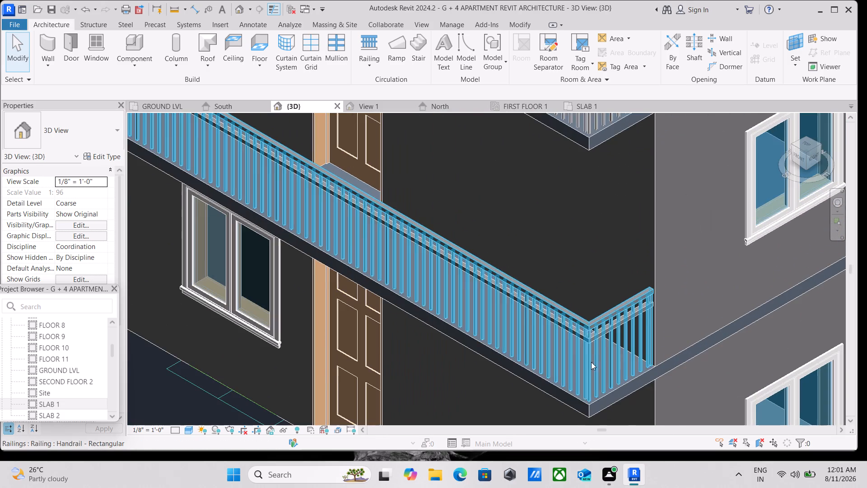
pyautogui.scroll(3, 591, 363)
pyautogui.scroll(2, 621, 326)
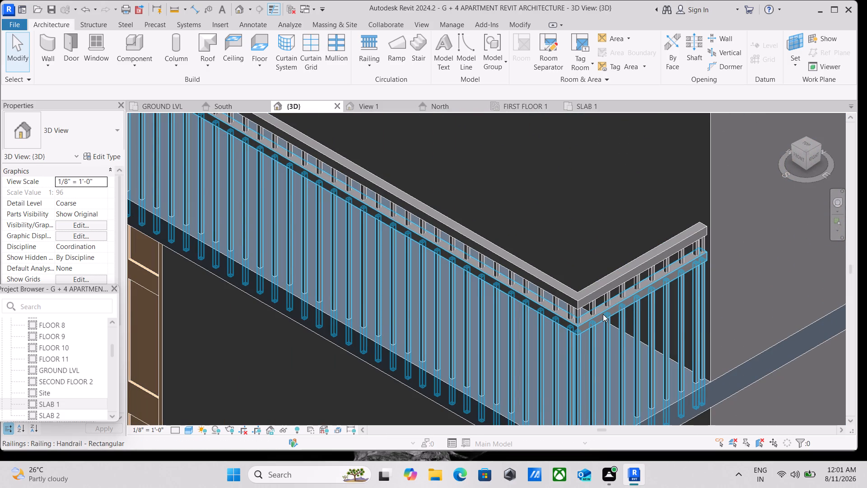
pyautogui.click(603, 314)
pyautogui.rightClick(601, 321)
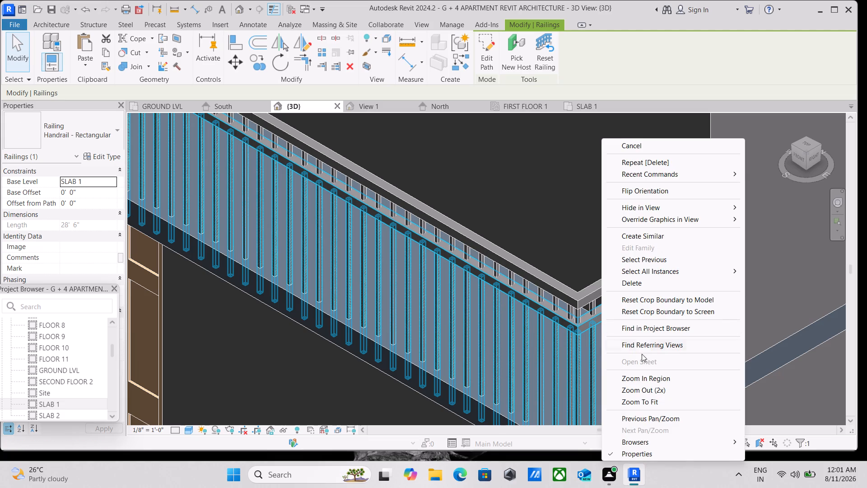
pyautogui.click(641, 283)
pyautogui.scroll(-2, 641, 289)
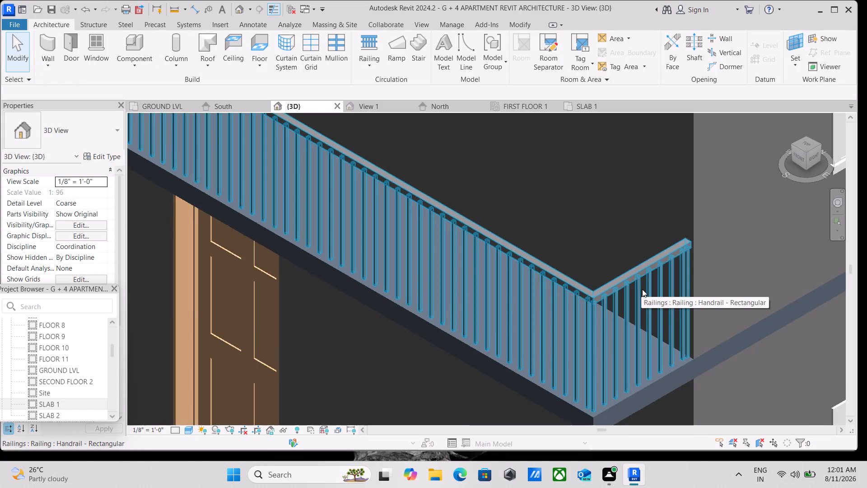
pyautogui.scroll(-1, 642, 289)
pyautogui.press('Escape')
pyautogui.scroll(-2, 520, 313)
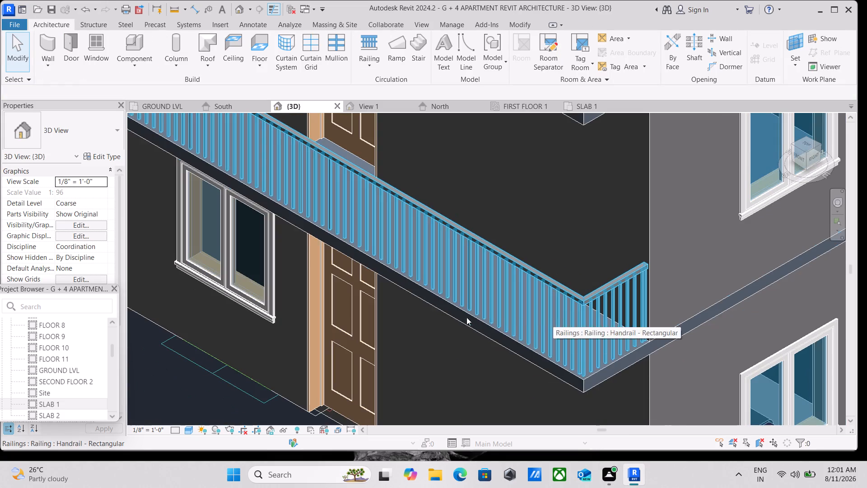
pyautogui.scroll(-1, 415, 322)
pyautogui.press('Escape')
# Delete the doubled handrail with base level SLAB 1 on the far stack's lowest balcony.
pyautogui.scroll(-1, 273, 284)
pyautogui.scroll(-2, 0, 487)
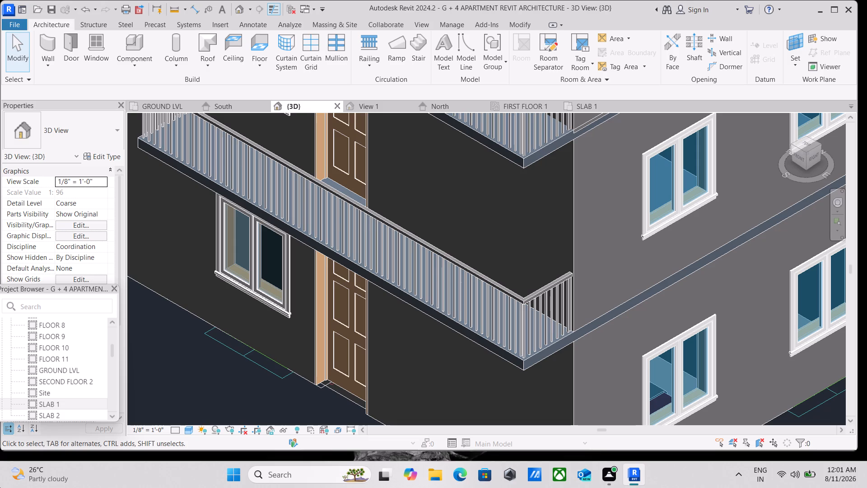
pyautogui.scroll(1, 43, 487)
pyautogui.scroll(-3, 44, 487)
pyautogui.scroll(-2, 170, 301)
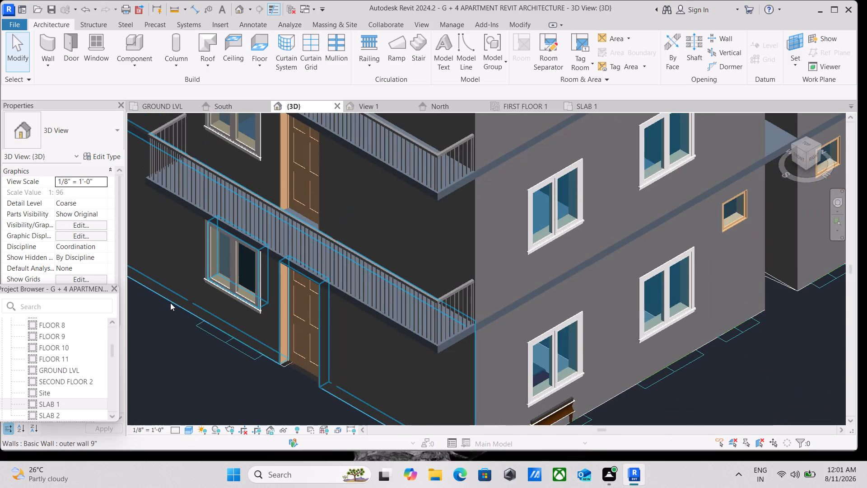
pyautogui.moveTo(171, 304); pyautogui.dragTo(523, 313, button='middle')
pyautogui.moveTo(406, 261); pyautogui.dragTo(428, 461, button='middle')
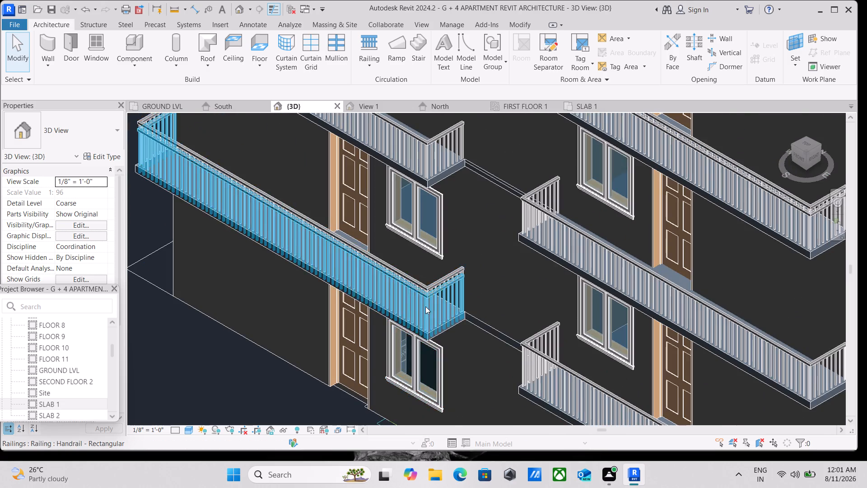
pyautogui.scroll(8, 425, 309)
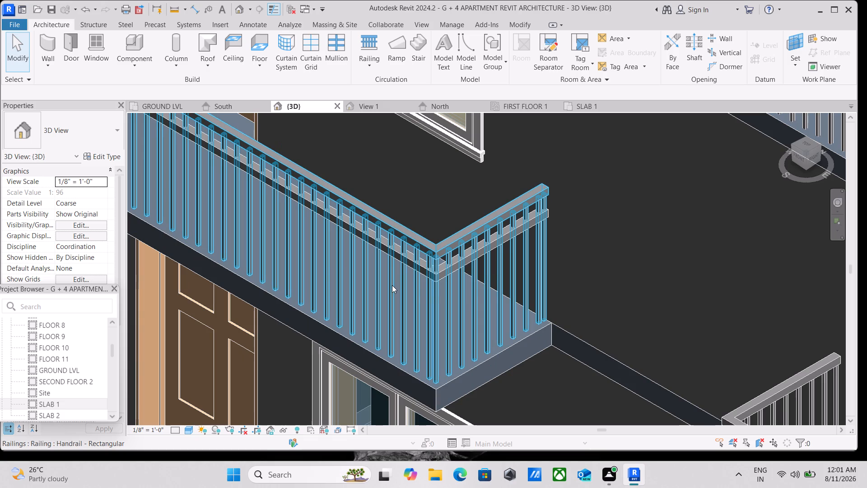
pyautogui.click(423, 279)
pyautogui.rightClick(422, 278)
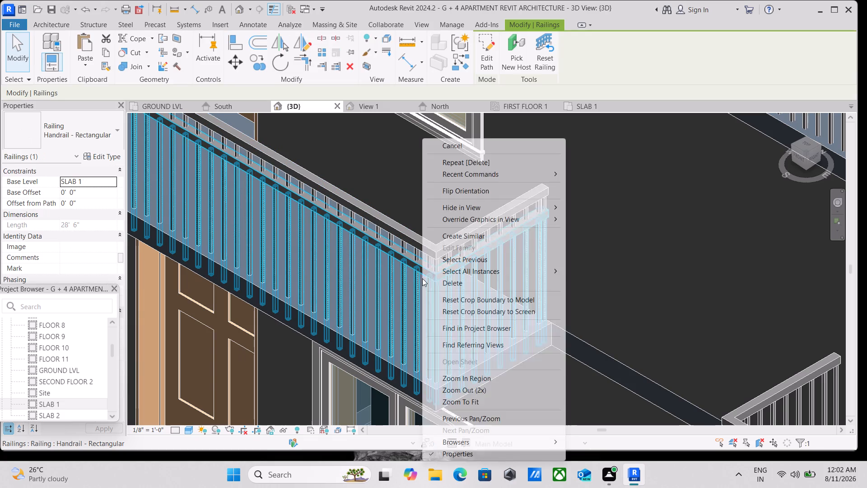
pyautogui.click(466, 285)
pyautogui.scroll(-4, 466, 284)
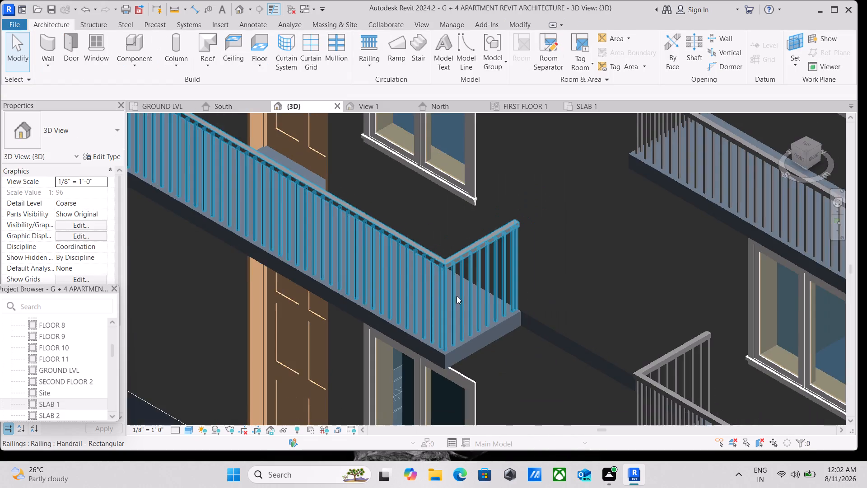
pyautogui.scroll(-5, 457, 296)
pyautogui.press('Escape')
# Examine the lower balconies of both stacks for doubled handrails, including the SLAB 2 handrail on the far stack.
pyautogui.scroll(-2, 454, 300)
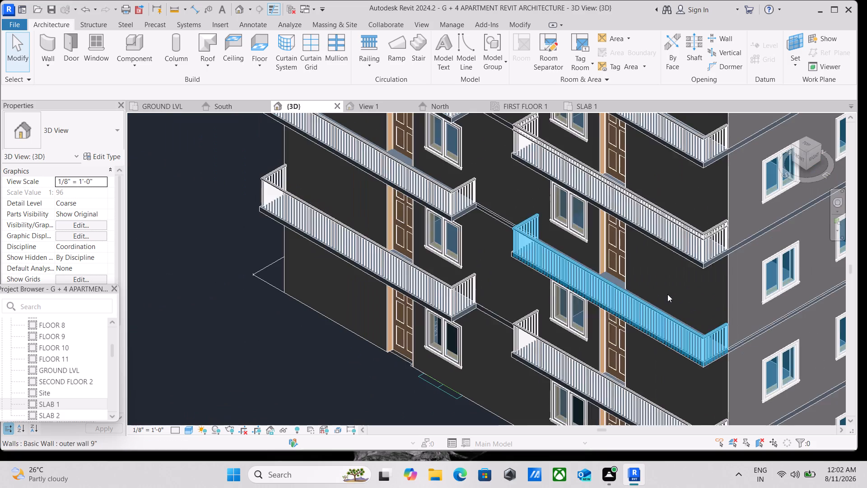
pyautogui.scroll(4, 669, 297)
pyautogui.scroll(-1, 573, 309)
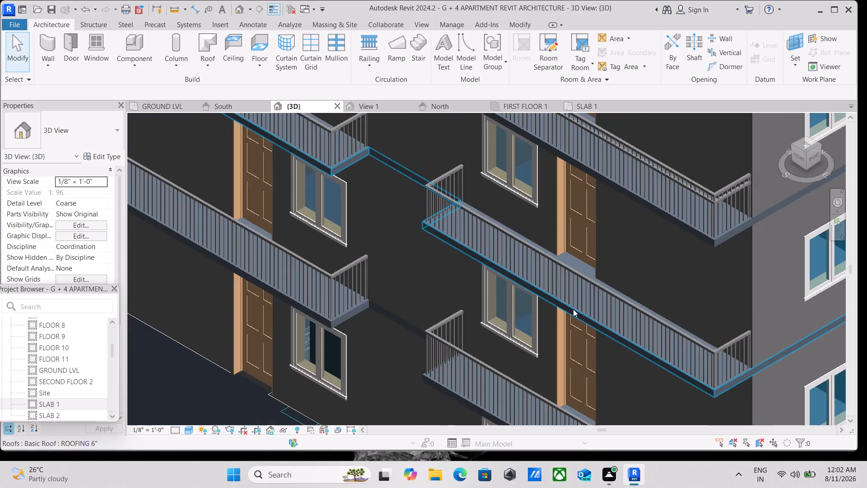
pyautogui.scroll(-1, 373, 261)
pyautogui.moveTo(373, 261); pyautogui.dragTo(406, 333, button='middle')
pyautogui.click(358, 234)
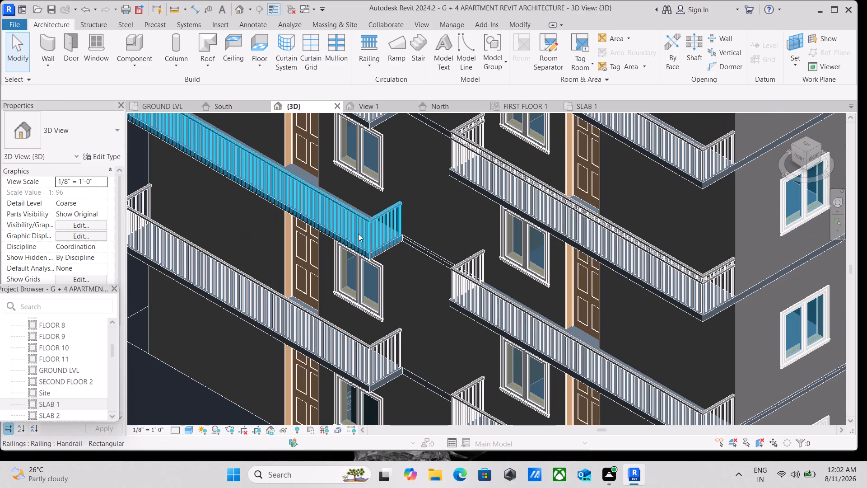
pyautogui.scroll(-2, 473, 290)
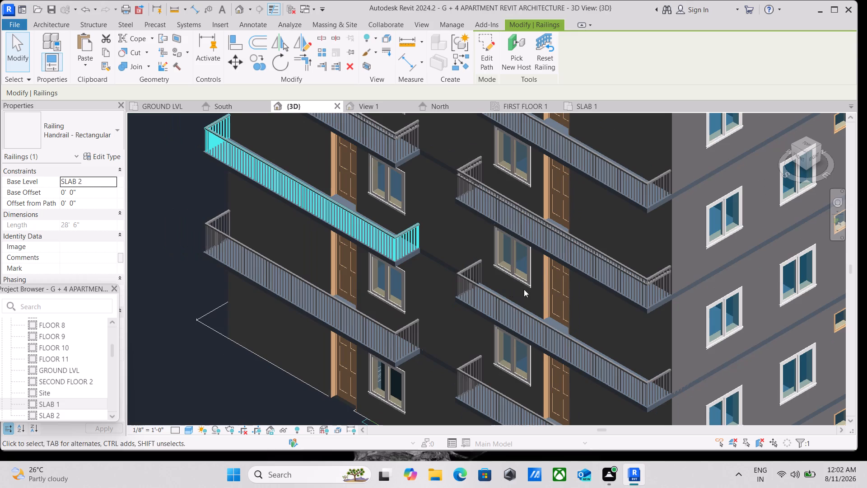
pyautogui.press('Escape')
# Delete the doubled handrail with base level FLOOR 5 on the corner-side stack's mid-height balcony.
pyautogui.scroll(-1, 539, 293)
pyautogui.moveTo(538, 297); pyautogui.dragTo(483, 319, button='middle')
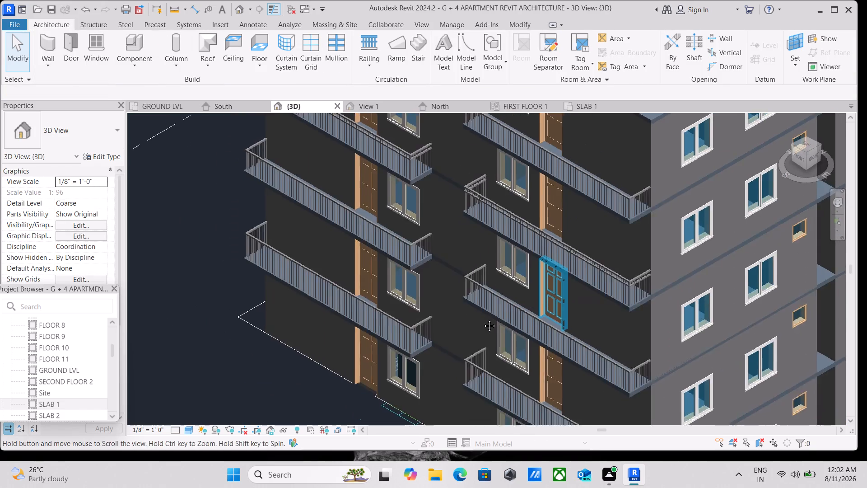
pyautogui.moveTo(483, 319); pyautogui.dragTo(423, 330, button='middle')
pyautogui.scroll(7, 512, 326)
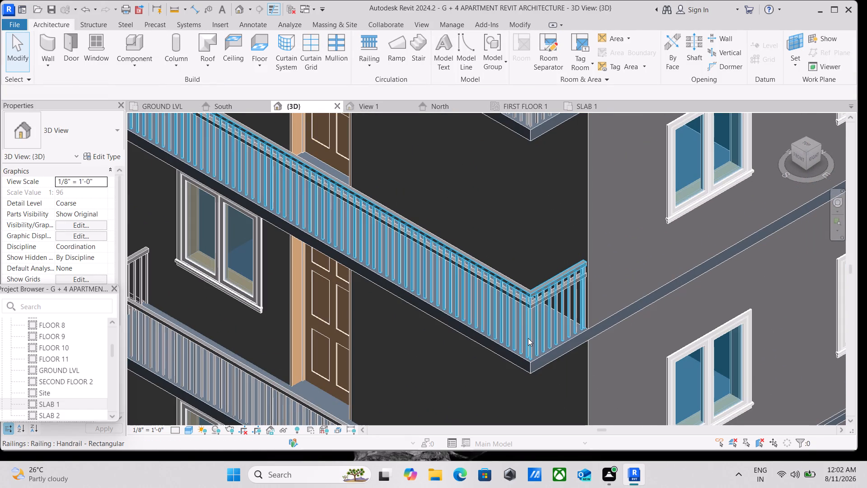
pyautogui.click(524, 308)
pyautogui.rightClick(524, 313)
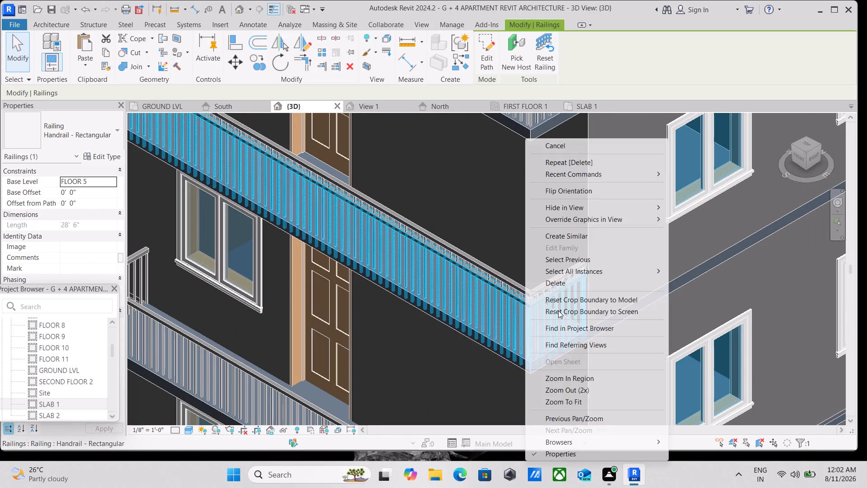
pyautogui.click(564, 283)
# Delete the doubled handrail with base level FLOOR 5 on the far stack's mid-height balcony.
pyautogui.scroll(-5, 510, 300)
pyautogui.moveTo(475, 291); pyautogui.dragTo(527, 321, button='middle')
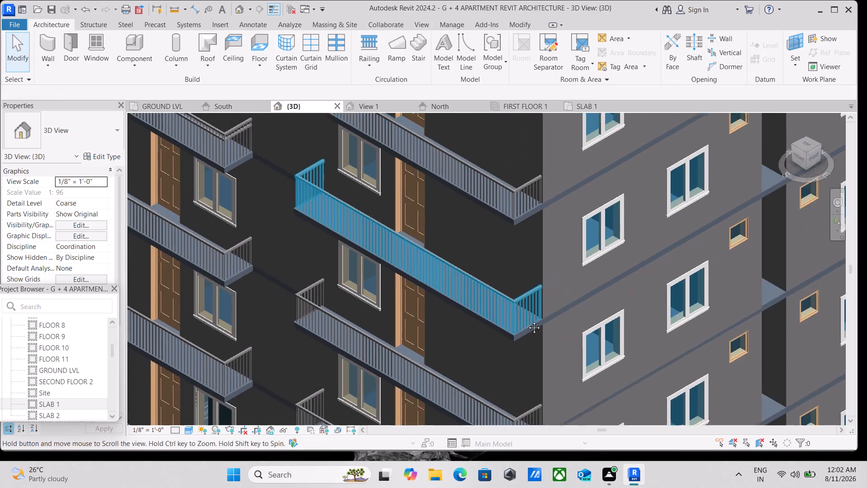
pyautogui.moveTo(527, 321); pyautogui.dragTo(691, 363, button='middle')
pyautogui.scroll(6, 427, 213)
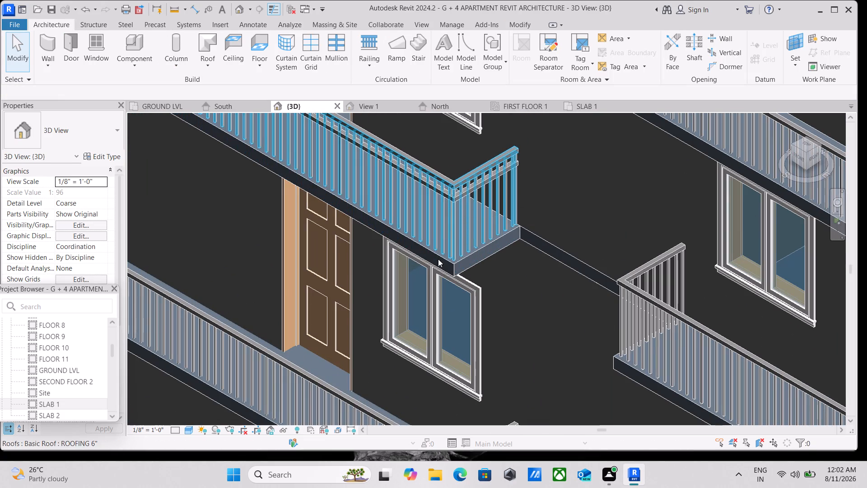
pyautogui.click(447, 219)
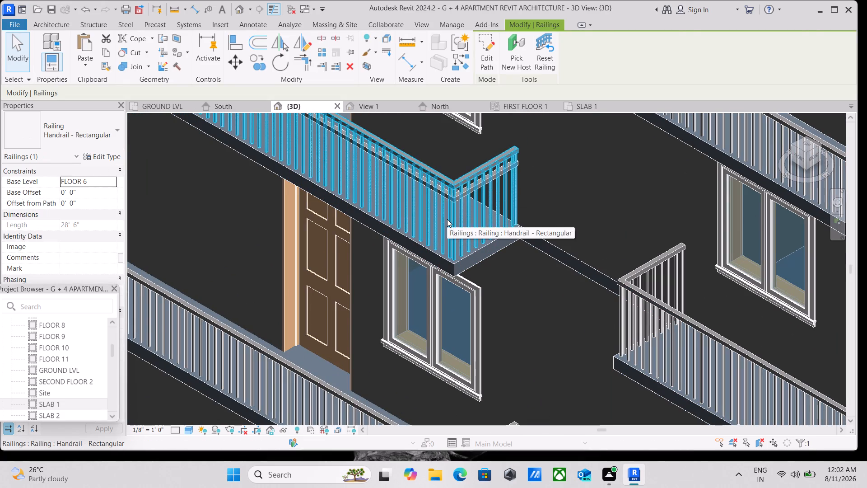
pyautogui.press('Escape')
pyautogui.scroll(2, 447, 219)
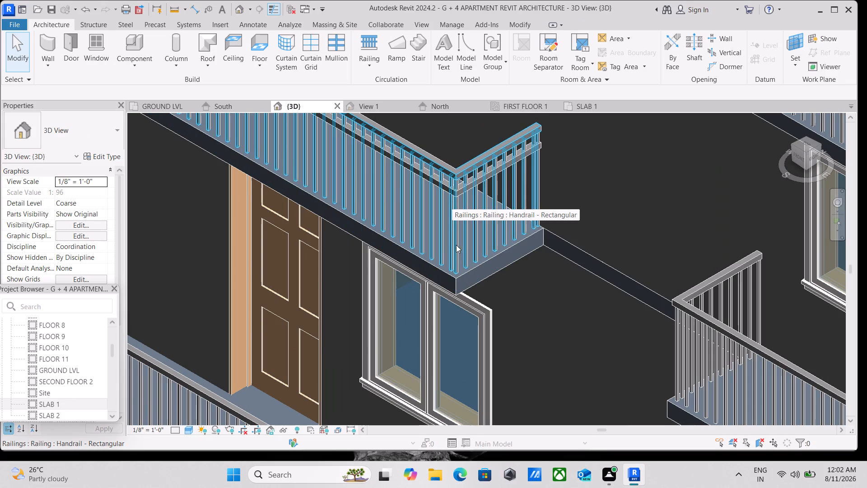
pyautogui.click(448, 172)
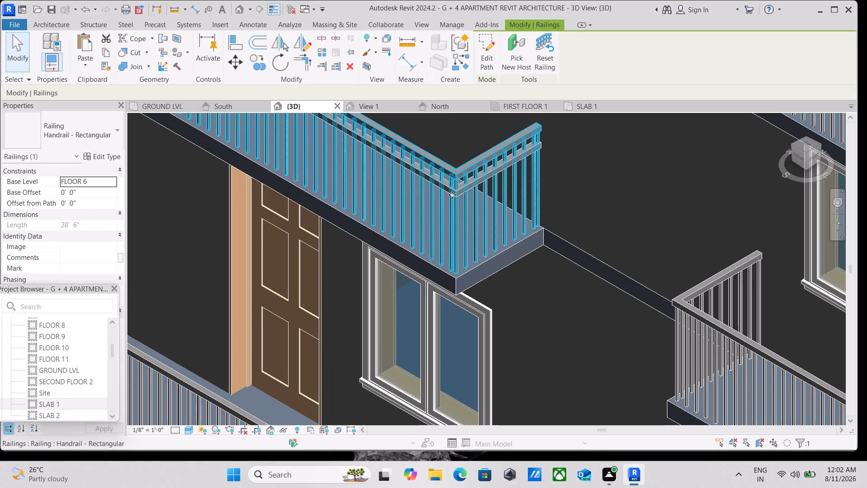
pyautogui.press('Escape')
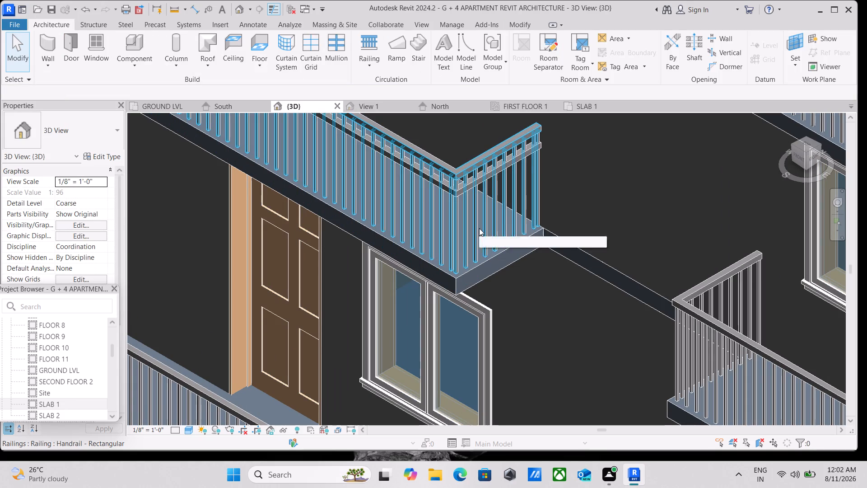
pyautogui.click(479, 228)
pyautogui.press('Escape')
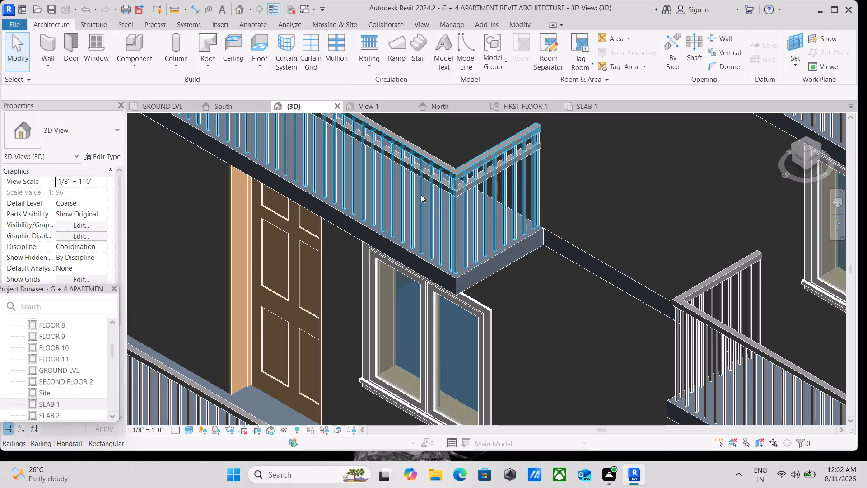
pyautogui.click(421, 194)
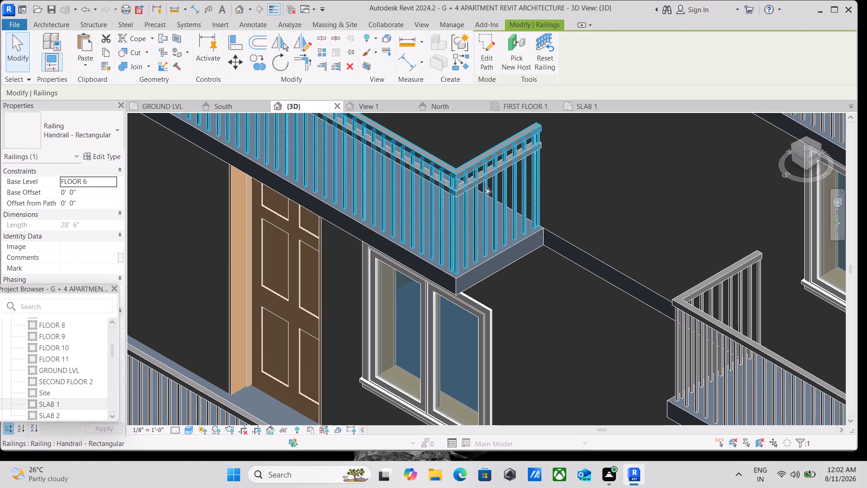
pyautogui.press('Escape')
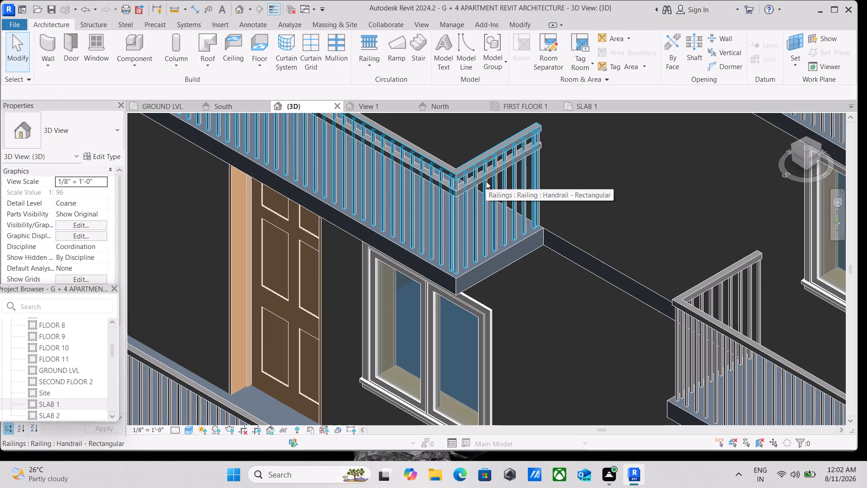
pyautogui.click(455, 258)
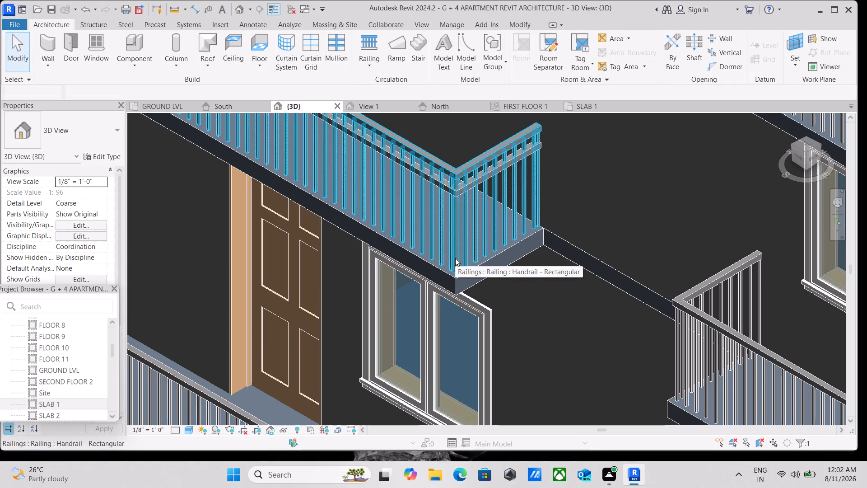
pyautogui.press('Escape')
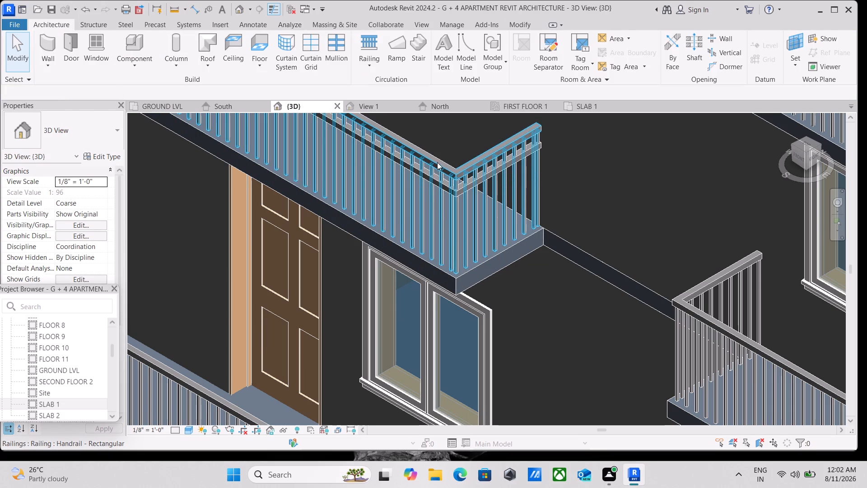
pyautogui.click(436, 163)
pyautogui.press('Escape')
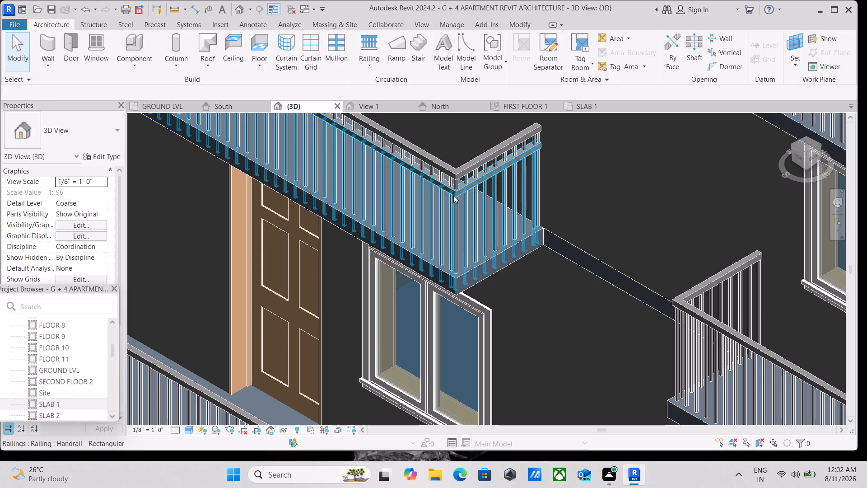
pyautogui.click(453, 195)
pyautogui.rightClick(455, 196)
pyautogui.click(488, 283)
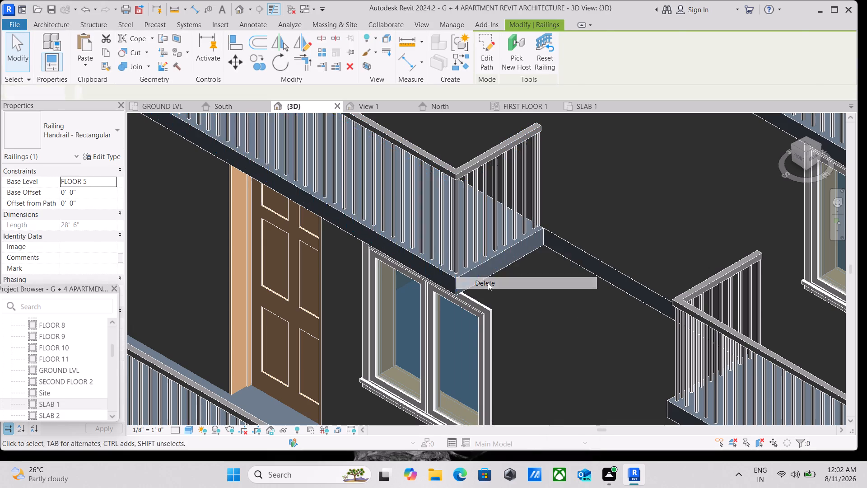
# Delete the doubled handrail with base level FLOOR 7 on the far stack's topmost balcony.
pyautogui.scroll(-8, 482, 271)
pyautogui.moveTo(478, 259); pyautogui.dragTo(398, 263, button='middle')
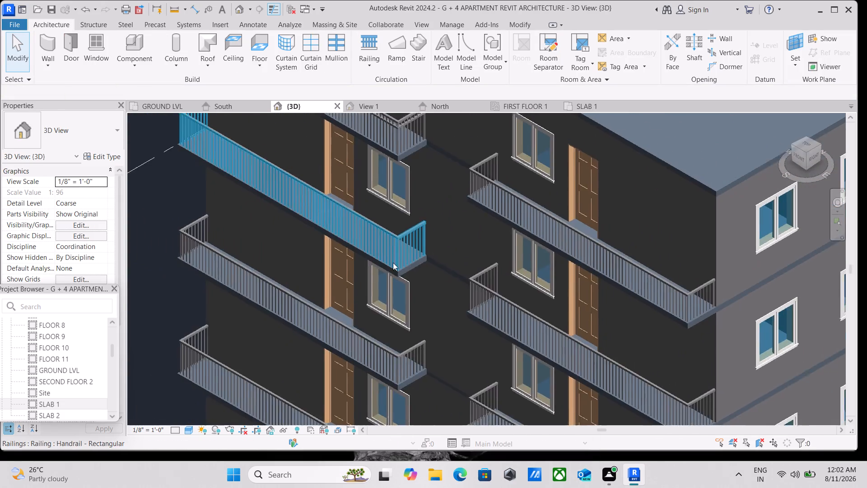
pyautogui.scroll(-2, 400, 258)
pyautogui.scroll(3, 555, 253)
pyautogui.moveTo(335, 205); pyautogui.dragTo(334, 204, button='middle')
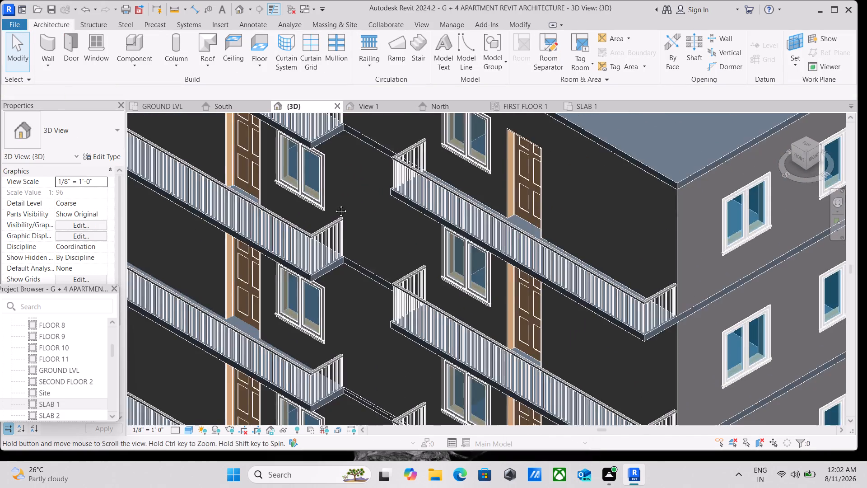
pyautogui.moveTo(334, 204); pyautogui.dragTo(459, 340, button='middle')
pyautogui.scroll(3, 398, 213)
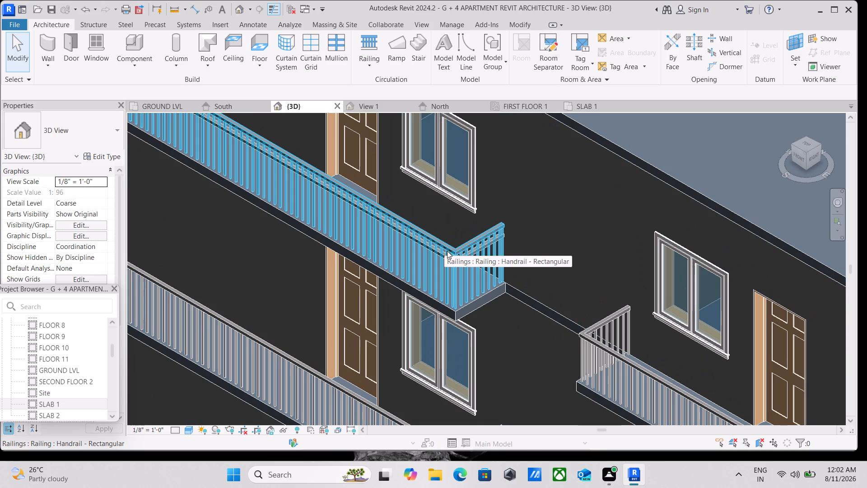
pyautogui.click(452, 278)
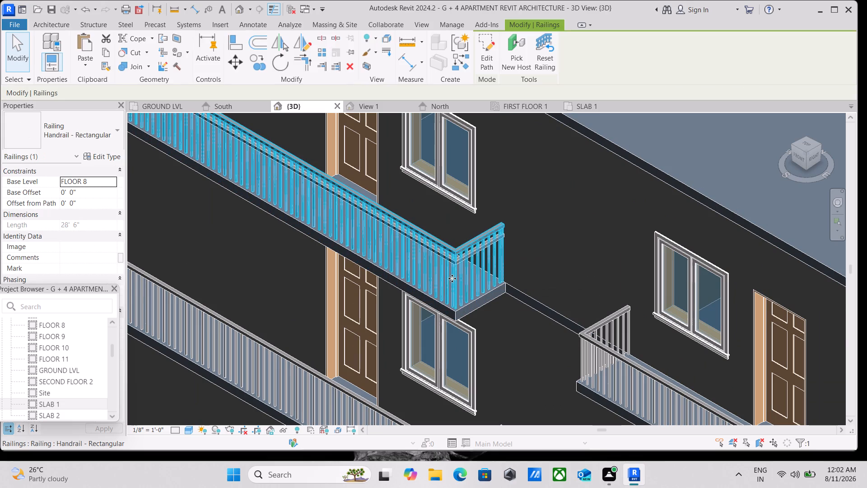
pyautogui.scroll(2, 452, 283)
pyautogui.press('Escape')
pyautogui.scroll(3, 451, 283)
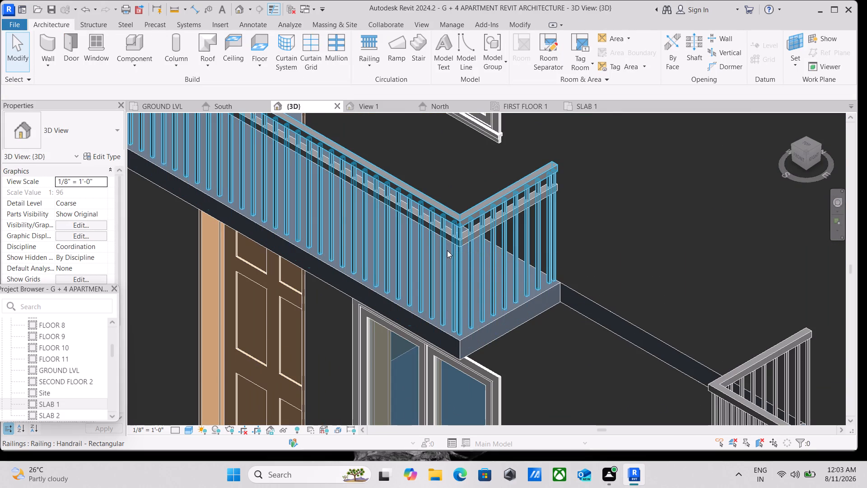
pyautogui.click(425, 224)
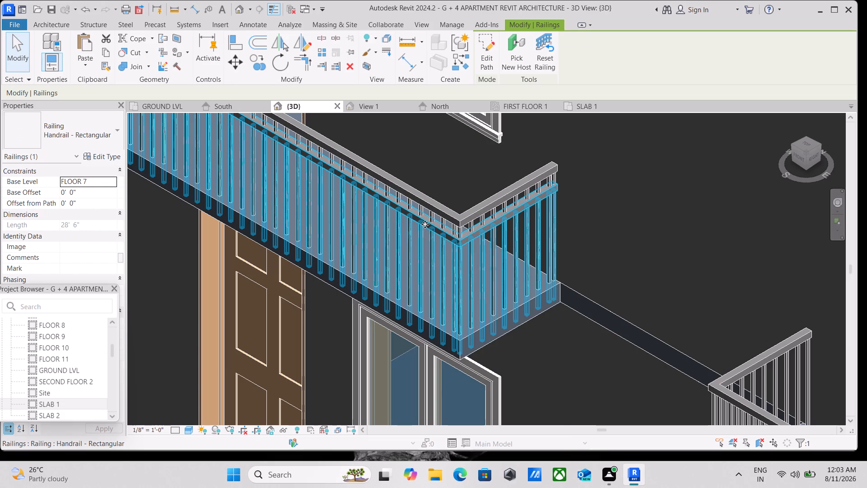
pyautogui.rightClick(425, 224)
pyautogui.click(475, 280)
# Examine the balconies of both front stacks for remaining doubled handrails, including the SLAB 2 handrail on the corner-side stack.
pyautogui.scroll(-3, 468, 273)
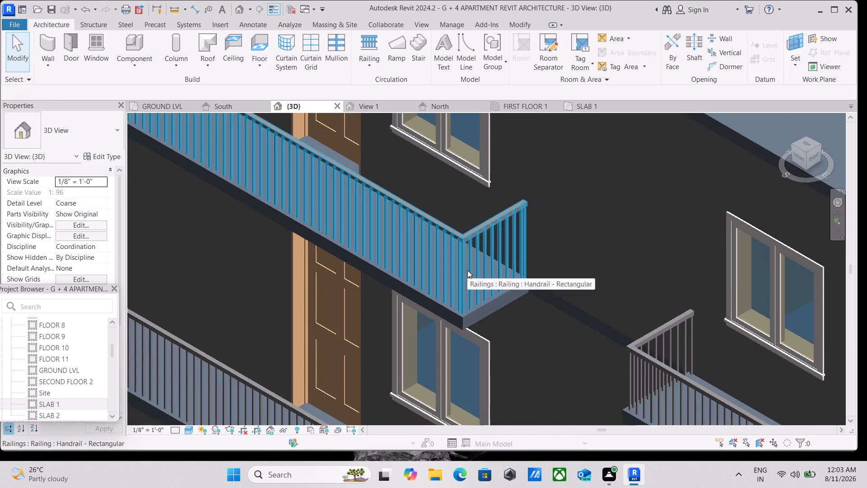
pyautogui.scroll(-9, 467, 270)
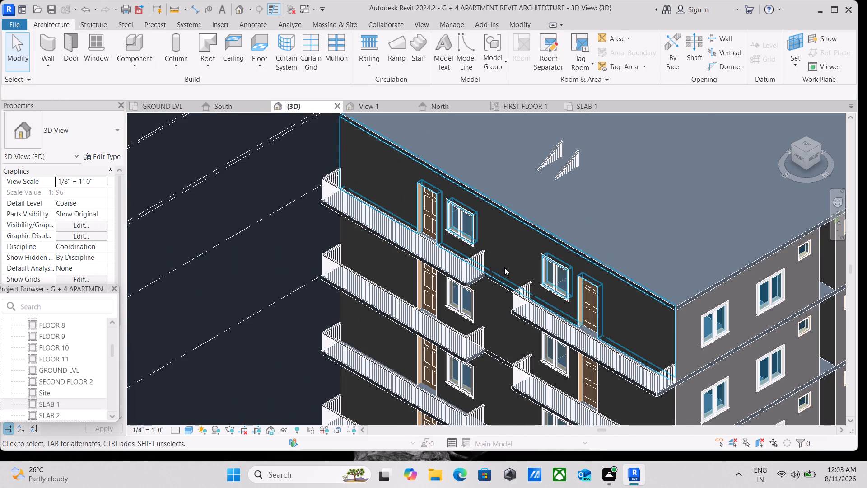
pyautogui.press('Escape')
pyautogui.scroll(-2, 504, 267)
pyautogui.moveTo(488, 314); pyautogui.dragTo(476, 201, button='middle')
pyautogui.scroll(-2, 476, 221)
pyautogui.scroll(1, 541, 347)
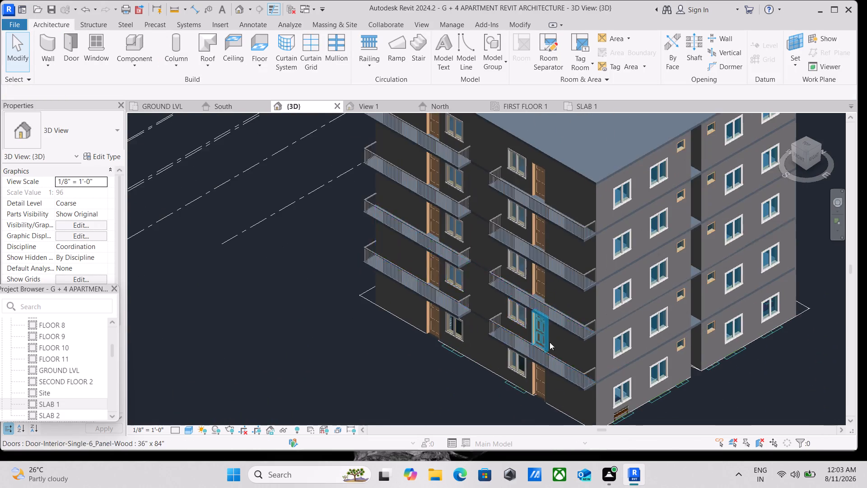
pyautogui.scroll(3, 583, 333)
pyautogui.click(577, 321)
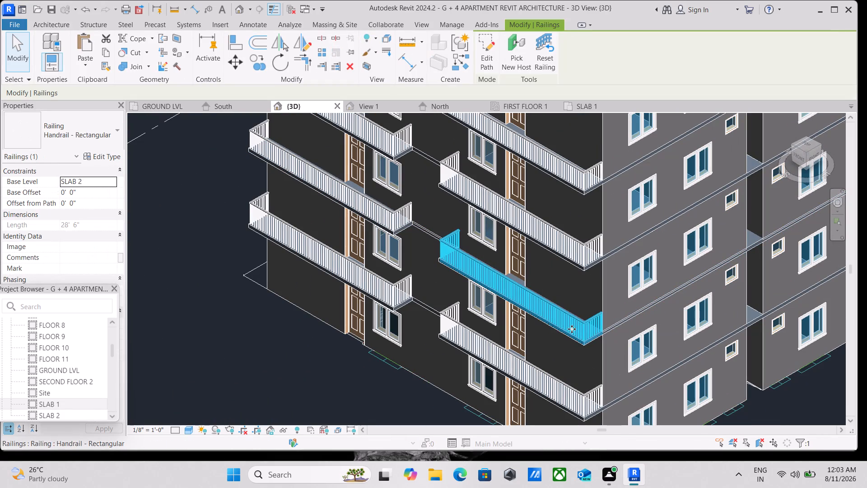
pyautogui.scroll(3, 571, 334)
pyautogui.scroll(2, 350, 321)
pyautogui.scroll(-3, 385, 296)
pyautogui.press('Escape')
pyautogui.scroll(-3, 385, 296)
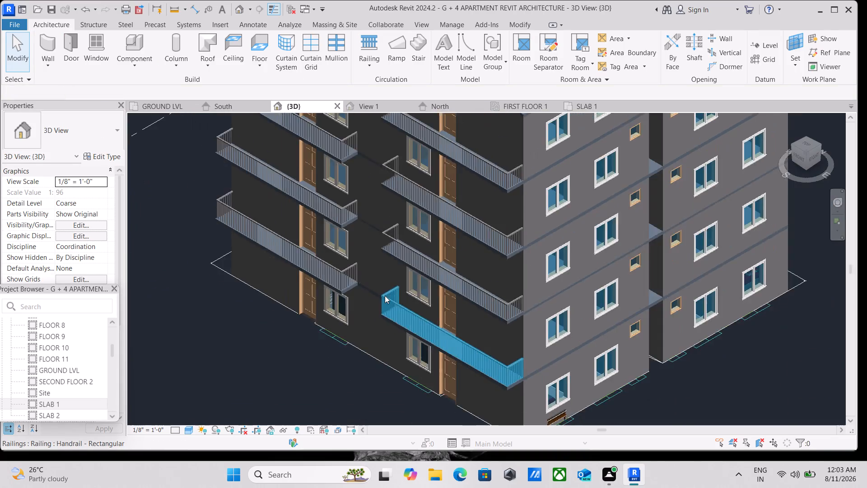
pyautogui.scroll(-9, 385, 296)
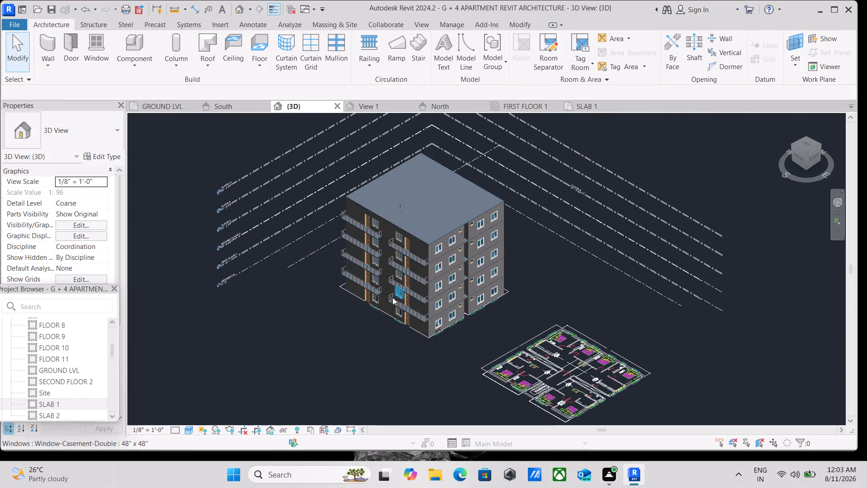
pyautogui.scroll(2, 351, 280)
pyautogui.scroll(3, 470, 333)
pyautogui.scroll(2, 415, 227)
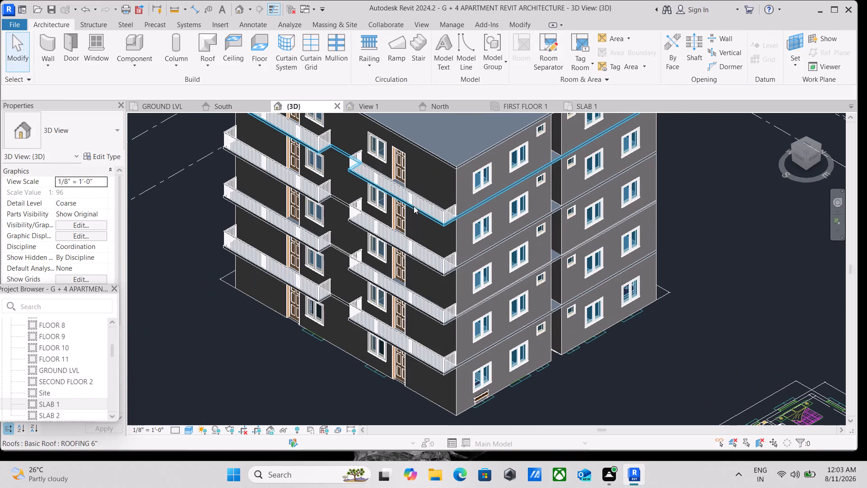
# Select all instances of the Handrail - Rectangular railing and change their type to Glass Panel - Bottom Fill.
pyautogui.click(416, 199)
pyautogui.write('SA')
pyautogui.click(98, 155)
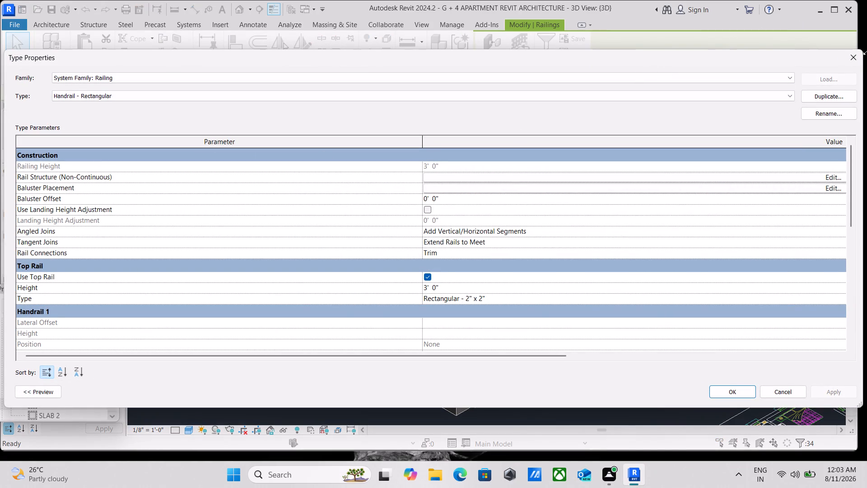
pyautogui.click(853, 57)
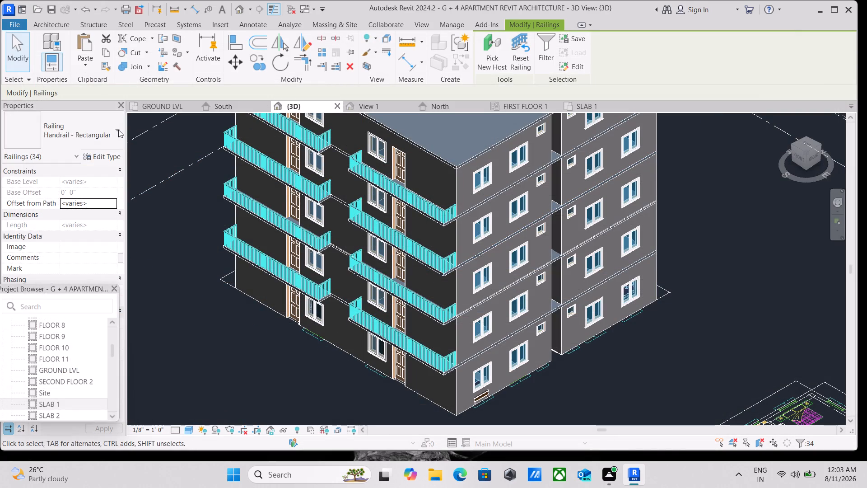
pyautogui.click(118, 130)
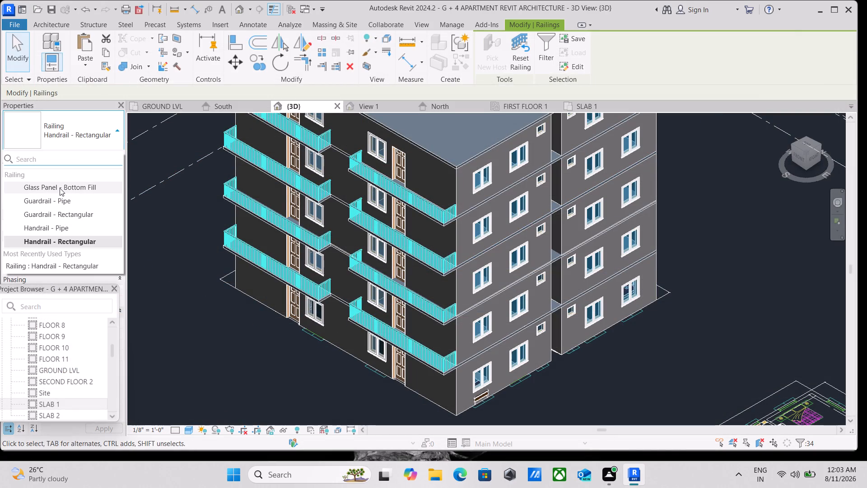
pyautogui.click(60, 187)
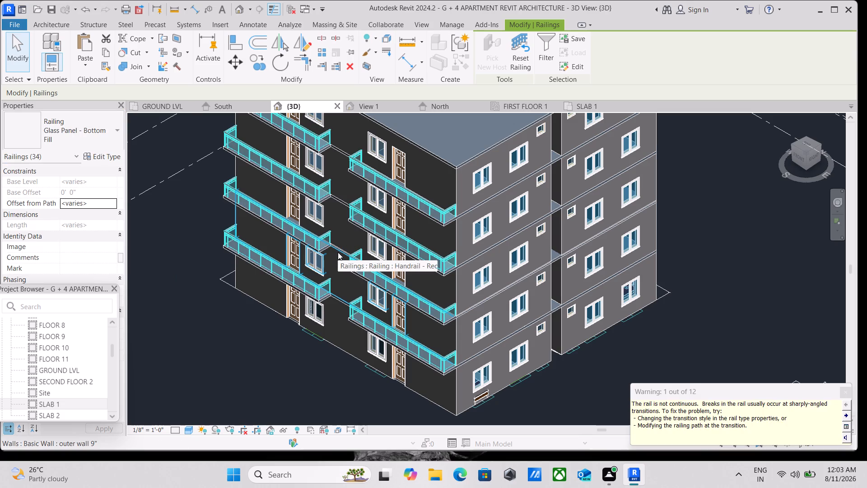
pyautogui.press('Escape')
# Examine the glass panel railings on both front balcony stacks, including a close look at a corner-side balcony's slab edge and corner posts.
pyautogui.scroll(4, 378, 209)
pyautogui.scroll(3, 345, 324)
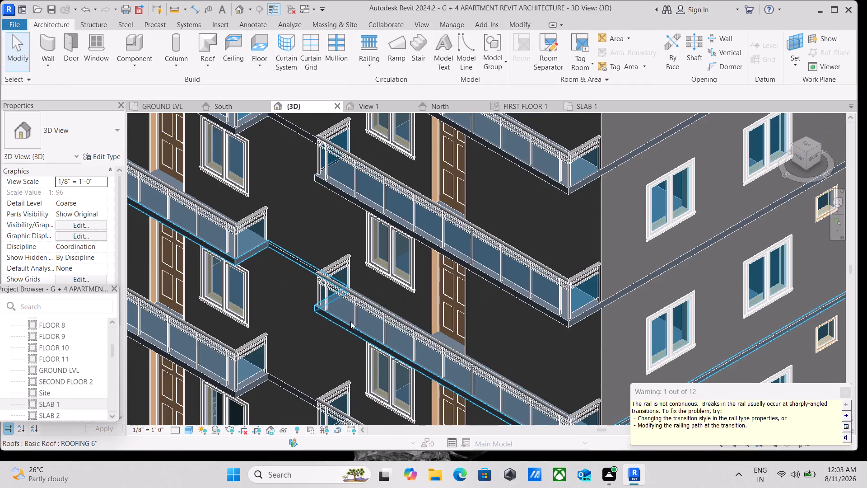
pyautogui.scroll(-2, 393, 305)
pyautogui.moveTo(413, 296); pyautogui.dragTo(463, 243, button='middle')
pyautogui.scroll(6, 550, 351)
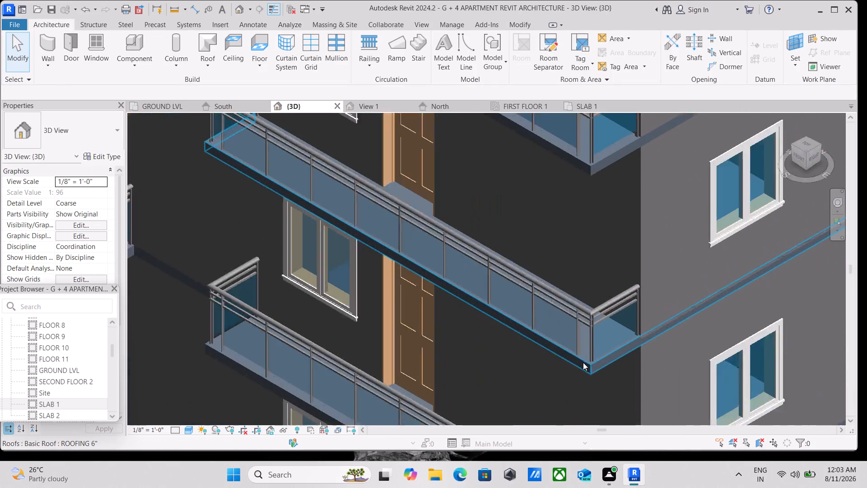
pyautogui.scroll(16, 583, 362)
pyautogui.scroll(-5, 604, 361)
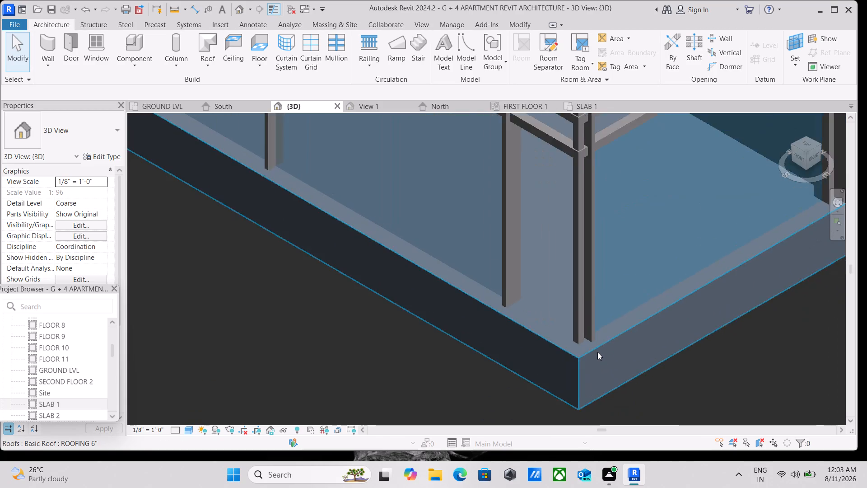
pyautogui.scroll(-8, 597, 352)
pyautogui.scroll(-11, 553, 313)
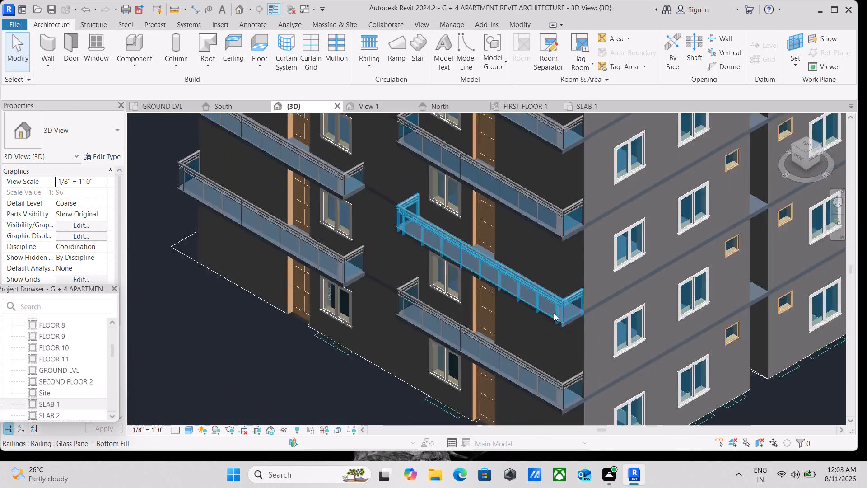
pyautogui.scroll(-4, 554, 313)
pyautogui.scroll(4, 382, 389)
pyautogui.scroll(2, 416, 362)
pyautogui.moveTo(416, 362); pyautogui.dragTo(393, 398, button='middle')
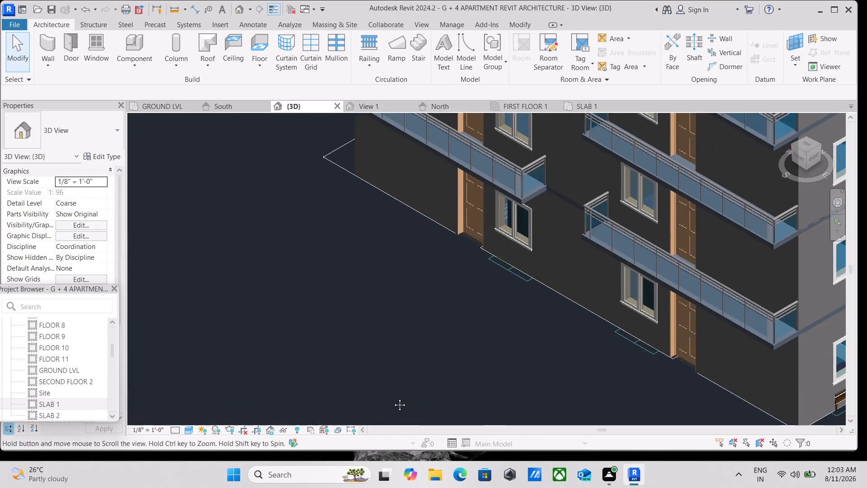
# Examine the front facade straight on in 3D, from roof to ground level, including the wall strip between the two balcony stacks.
pyautogui.moveTo(393, 398); pyautogui.dragTo(329, 486, button='middle')
pyautogui.scroll(-3, 429, 408)
pyautogui.moveTo(457, 347); pyautogui.dragTo(447, 413, button='middle')
pyautogui.scroll(-2, 452, 410)
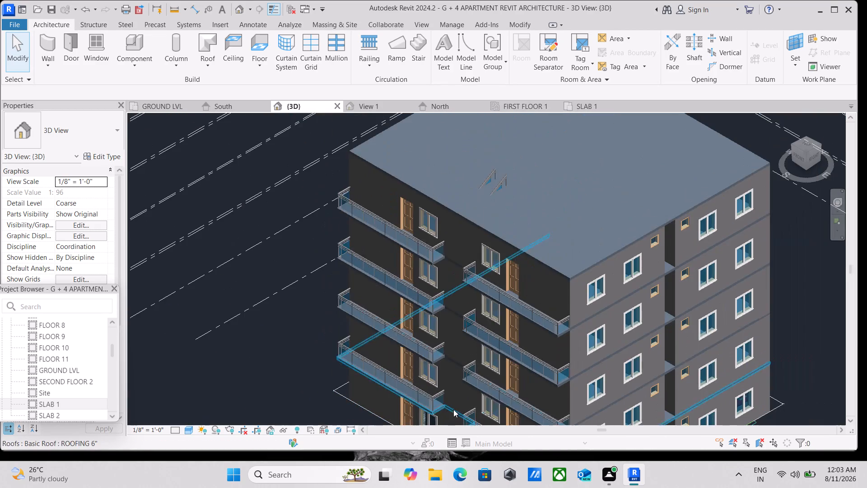
pyautogui.click(799, 152)
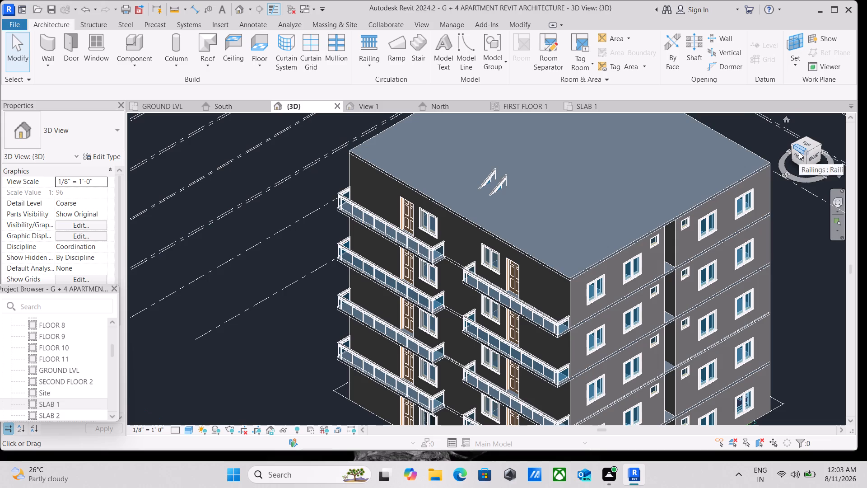
pyautogui.scroll(3, 368, 274)
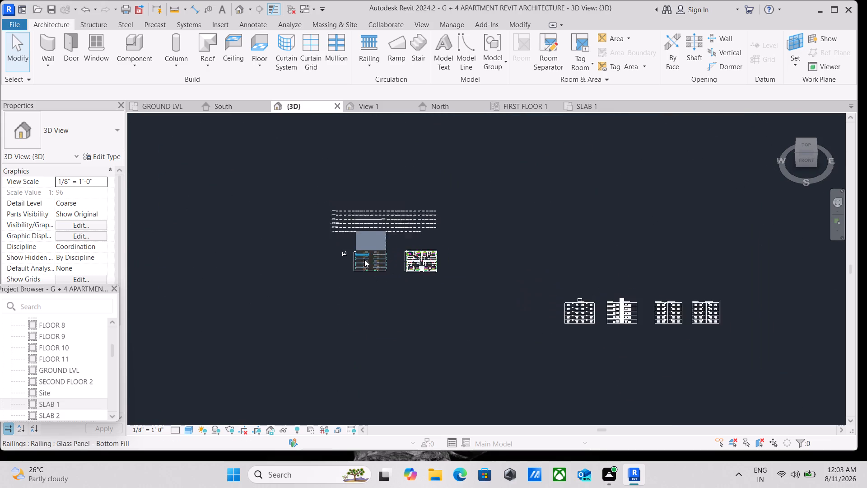
pyautogui.scroll(1, 364, 259)
pyautogui.click(804, 157)
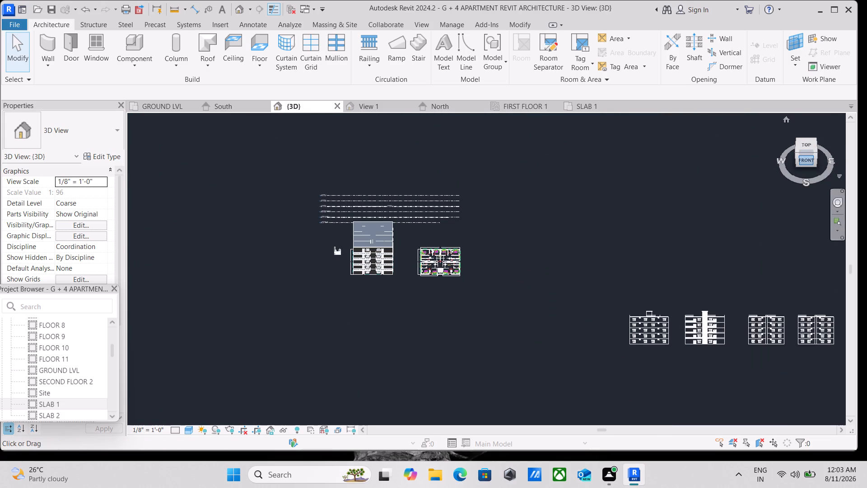
pyautogui.scroll(10, 297, 371)
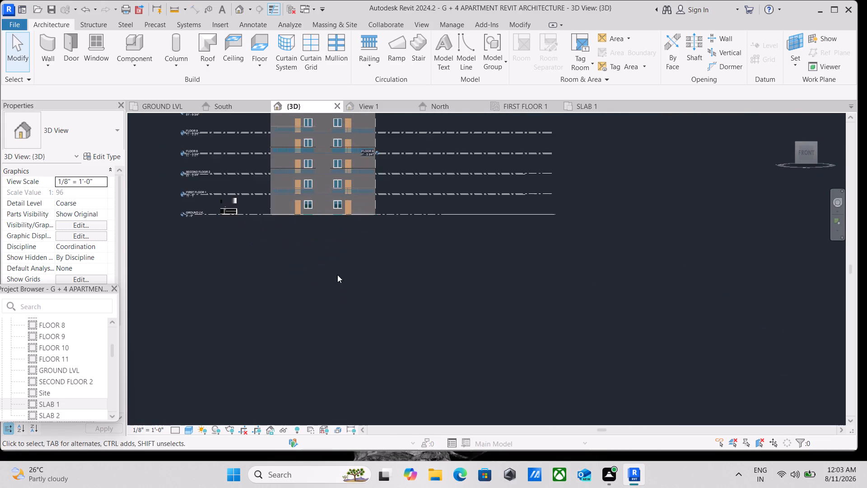
pyautogui.scroll(3, 337, 275)
pyautogui.moveTo(331, 260); pyautogui.dragTo(351, 389, button='middle')
pyautogui.scroll(5, 352, 377)
pyautogui.moveTo(352, 367); pyautogui.dragTo(371, 487, button='middle')
pyautogui.moveTo(335, 235); pyautogui.dragTo(334, 307, button='middle')
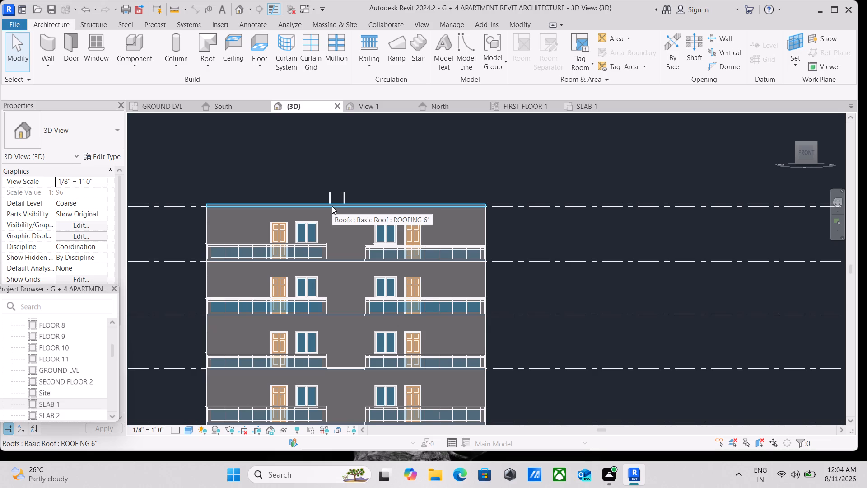
pyautogui.scroll(4, 340, 220)
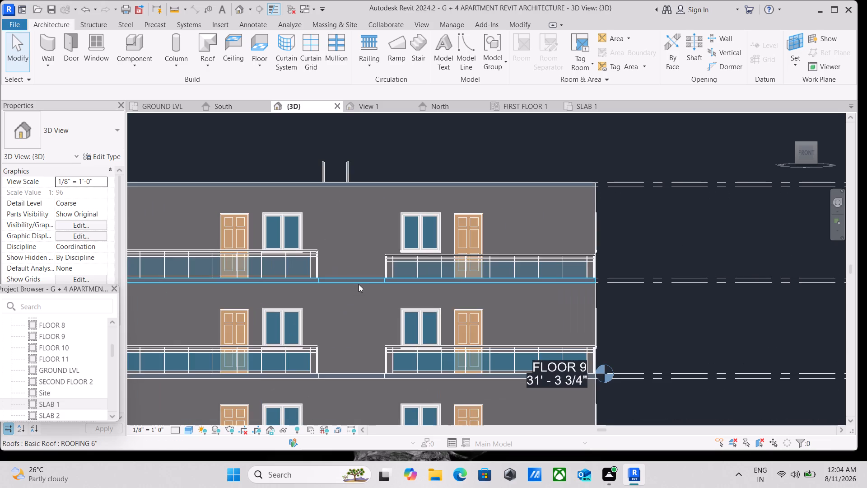
pyautogui.moveTo(359, 284); pyautogui.dragTo(355, 177, button='middle')
pyautogui.scroll(-5, 355, 174)
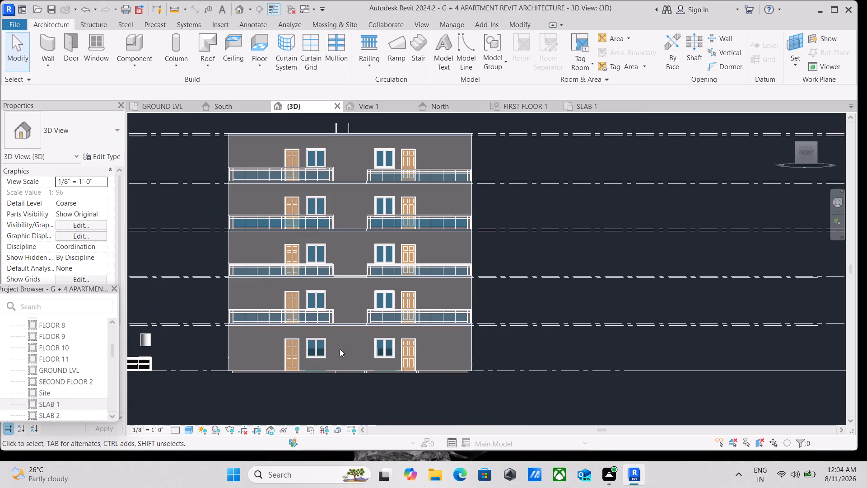
pyautogui.scroll(3, 328, 373)
pyautogui.scroll(-2, 346, 345)
pyautogui.scroll(2, 349, 321)
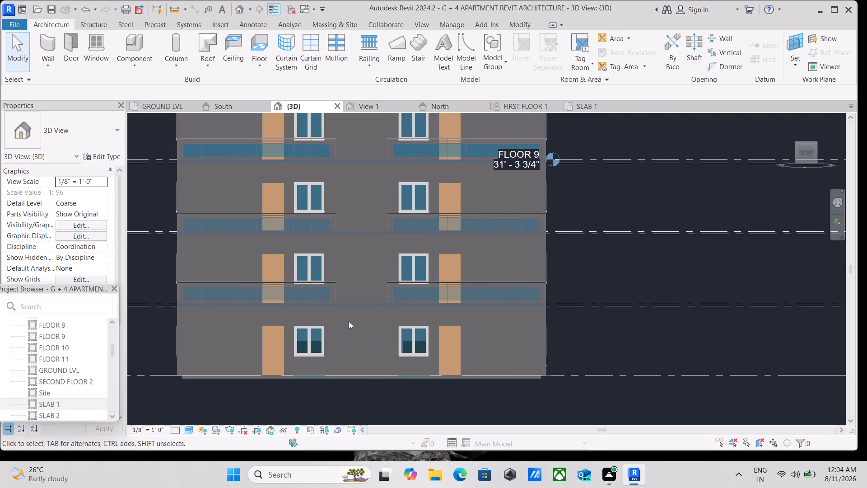
pyautogui.scroll(-1, 349, 321)
pyautogui.moveTo(349, 321); pyautogui.dragTo(349, 360, button='middle')
pyautogui.scroll(-3, 349, 342)
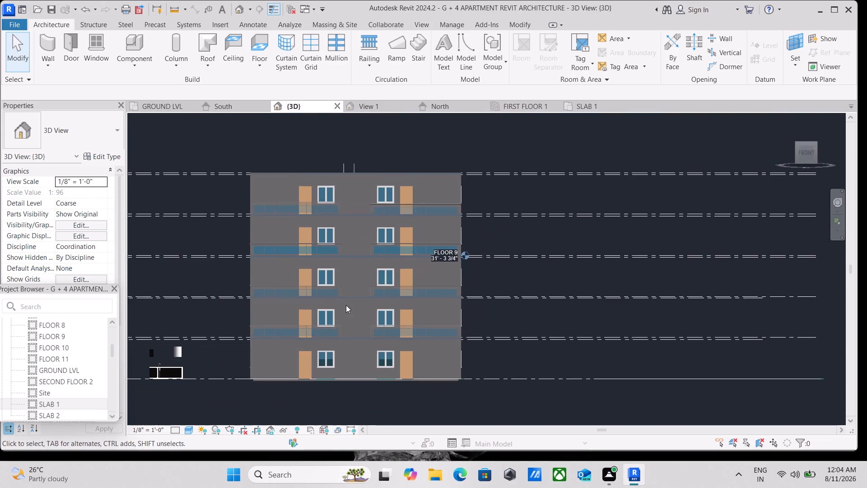
pyautogui.moveTo(346, 305); pyautogui.dragTo(350, 349, button='middle')
pyautogui.scroll(1, 350, 349)
pyautogui.scroll(3, 317, 169)
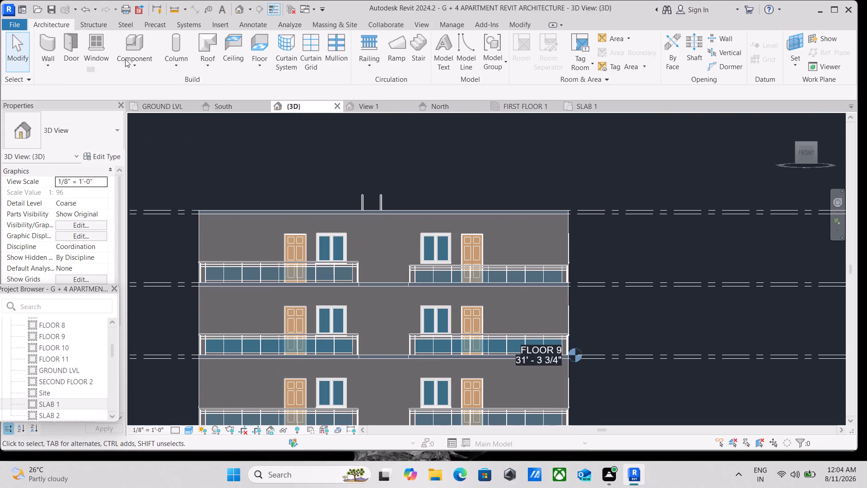
# Create an in-place model in the Generic Models category with the name Generic Models 1.
pyautogui.click(144, 67)
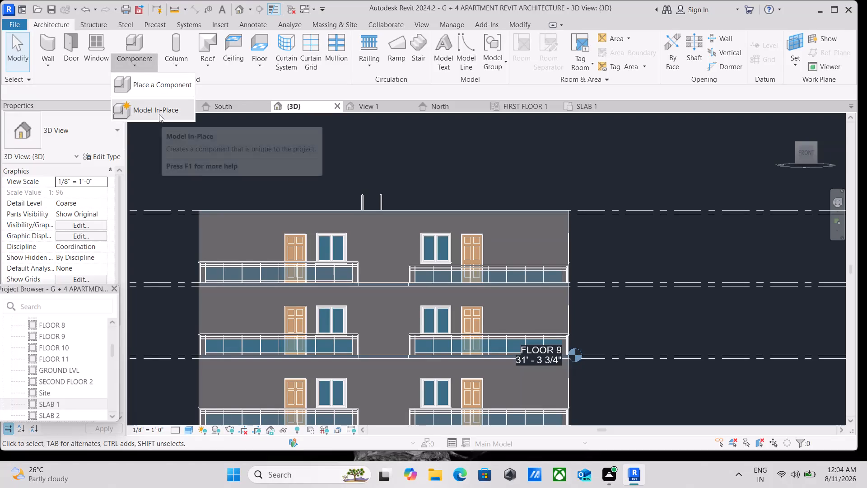
pyautogui.click(159, 114)
pyautogui.scroll(-1, 399, 202)
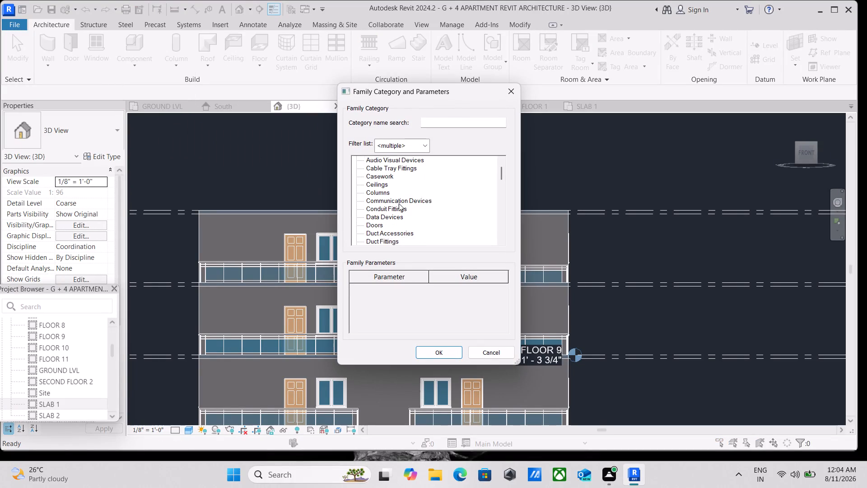
pyautogui.scroll(-9, 398, 205)
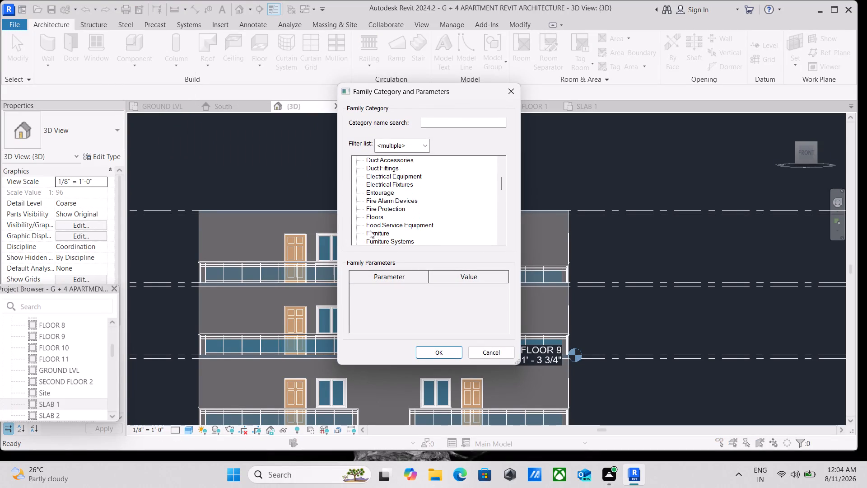
pyautogui.scroll(-4, 370, 230)
pyautogui.scroll(3, 368, 225)
pyautogui.scroll(-3, 368, 225)
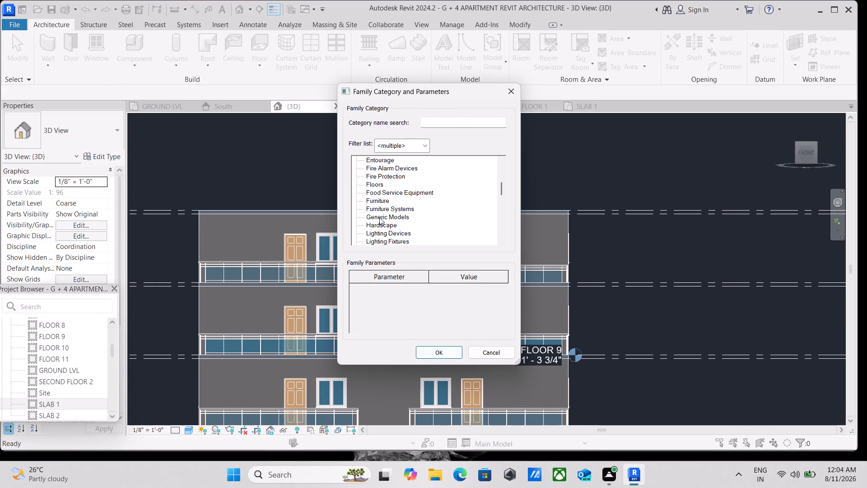
pyautogui.click(384, 214)
pyautogui.click(430, 353)
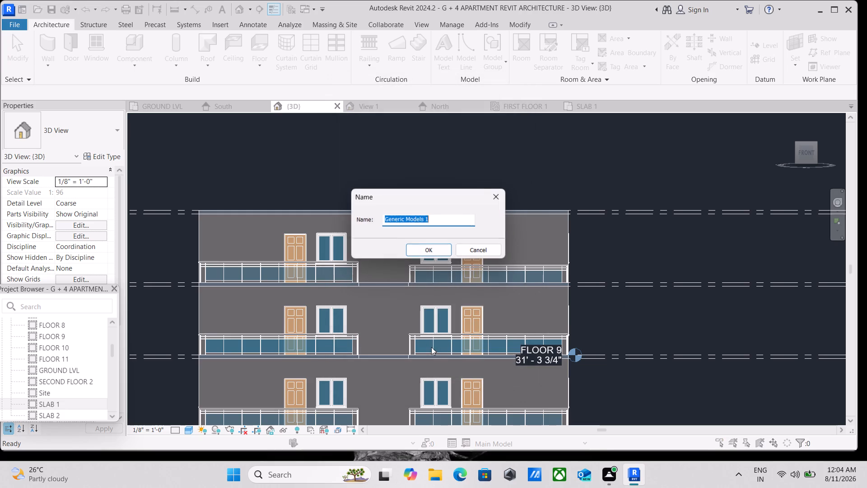
pyautogui.click(431, 248)
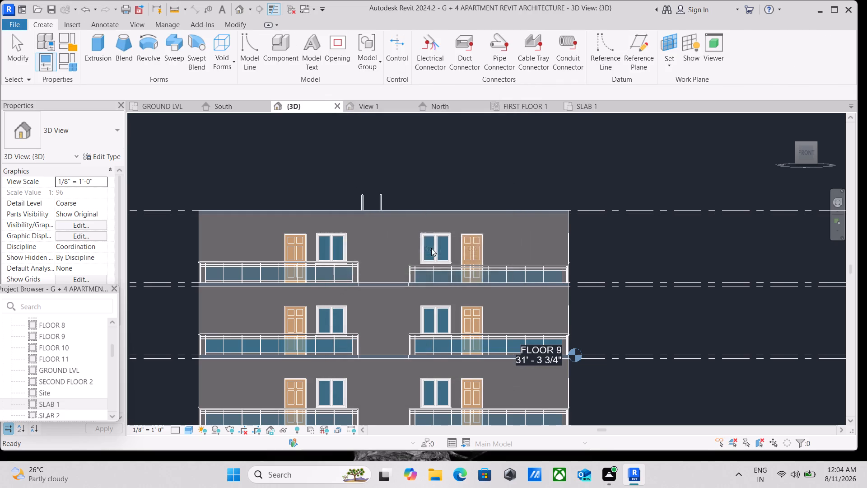
# Start an extrusion in the in-place model and pick a plane of the ROOFING 6" roof as its work plane.
pyautogui.click(93, 62)
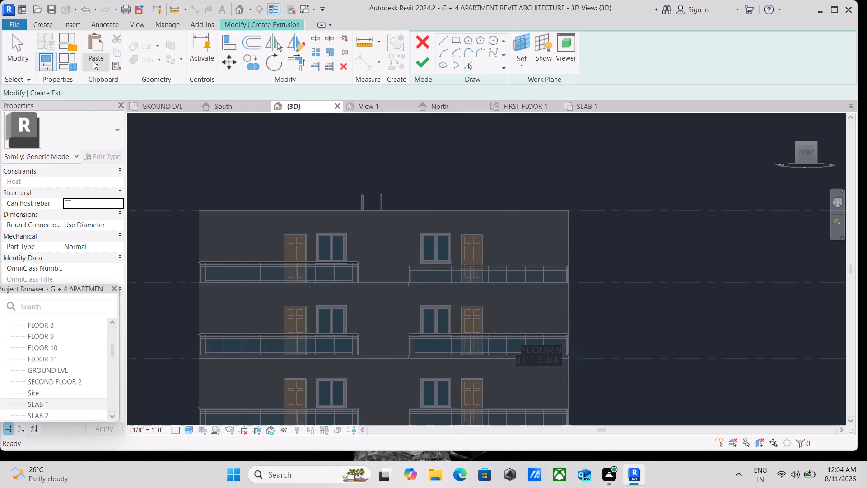
pyautogui.click(442, 39)
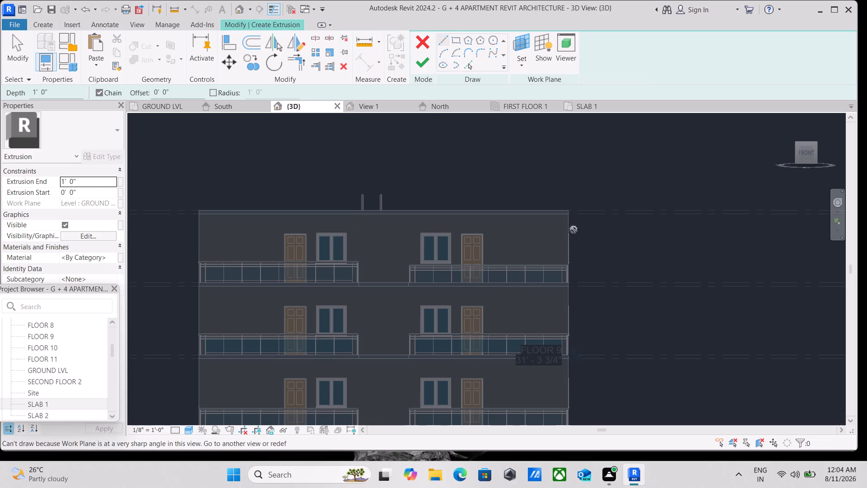
pyautogui.scroll(4, 569, 243)
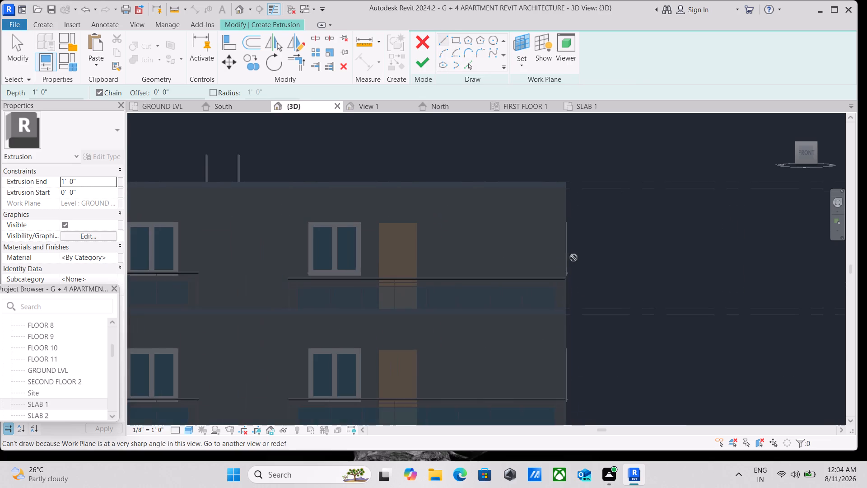
pyautogui.click(520, 65)
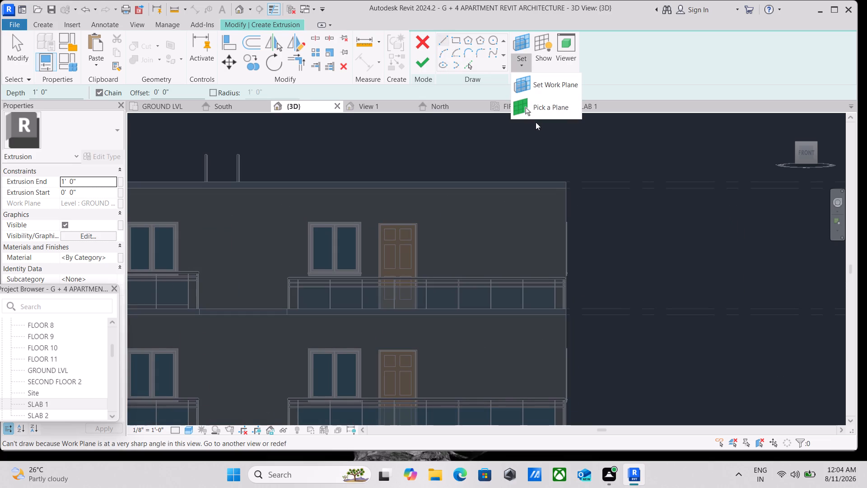
pyautogui.click(536, 111)
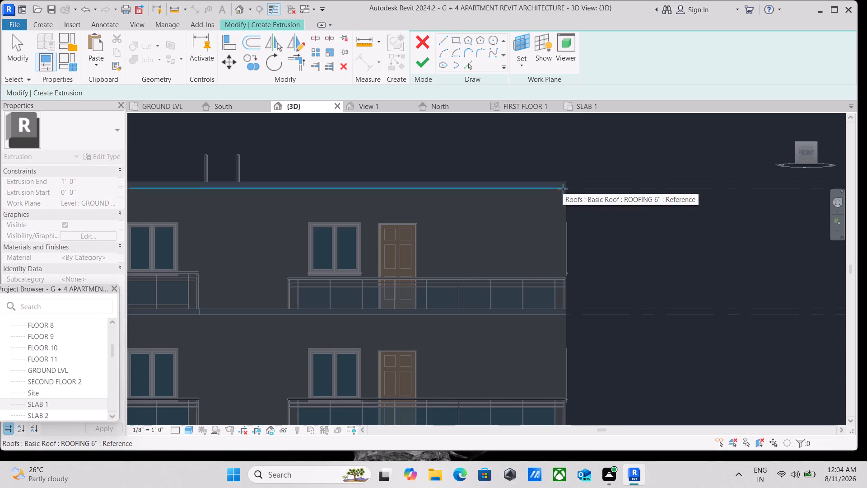
pyautogui.scroll(-3, 570, 202)
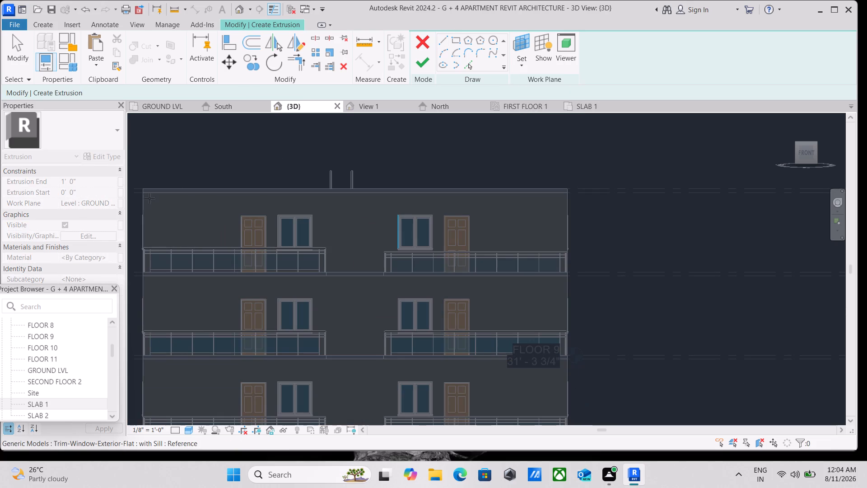
pyautogui.click(144, 197)
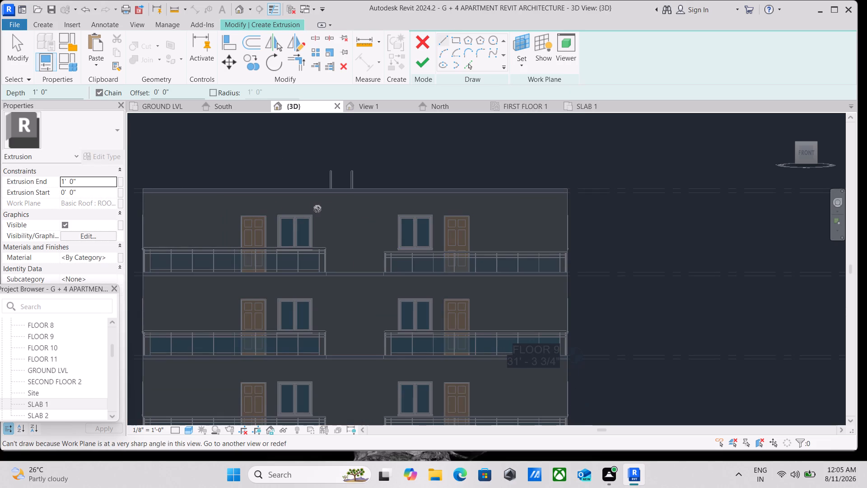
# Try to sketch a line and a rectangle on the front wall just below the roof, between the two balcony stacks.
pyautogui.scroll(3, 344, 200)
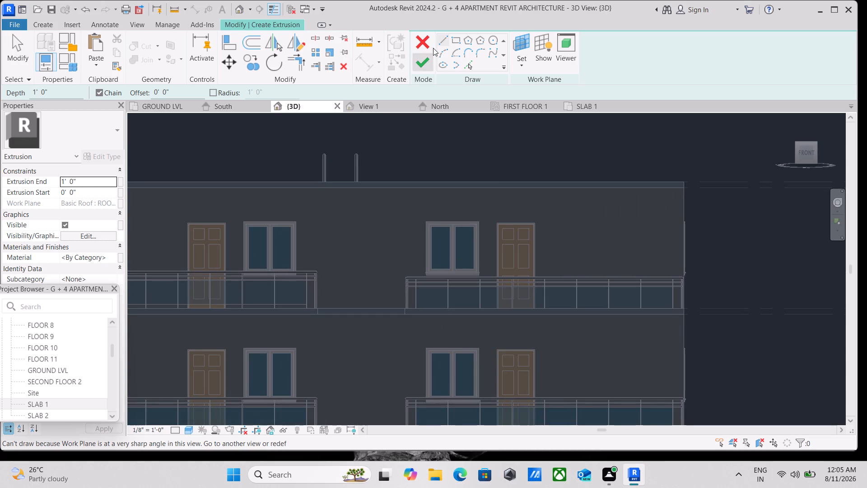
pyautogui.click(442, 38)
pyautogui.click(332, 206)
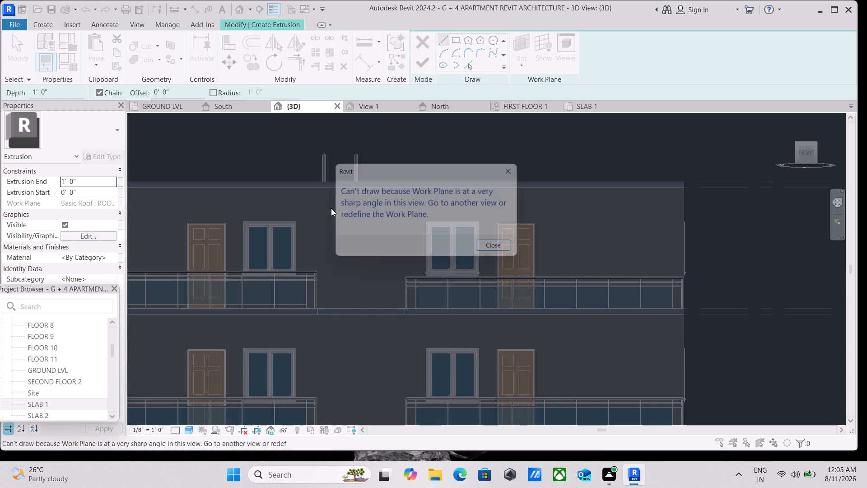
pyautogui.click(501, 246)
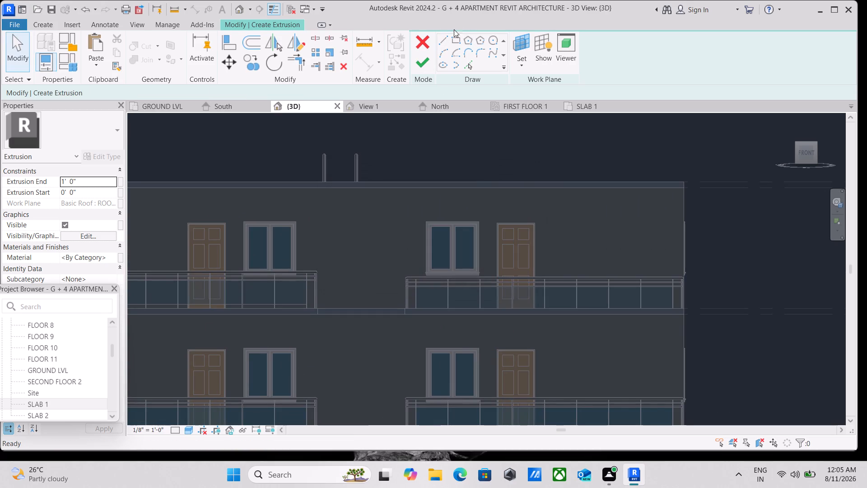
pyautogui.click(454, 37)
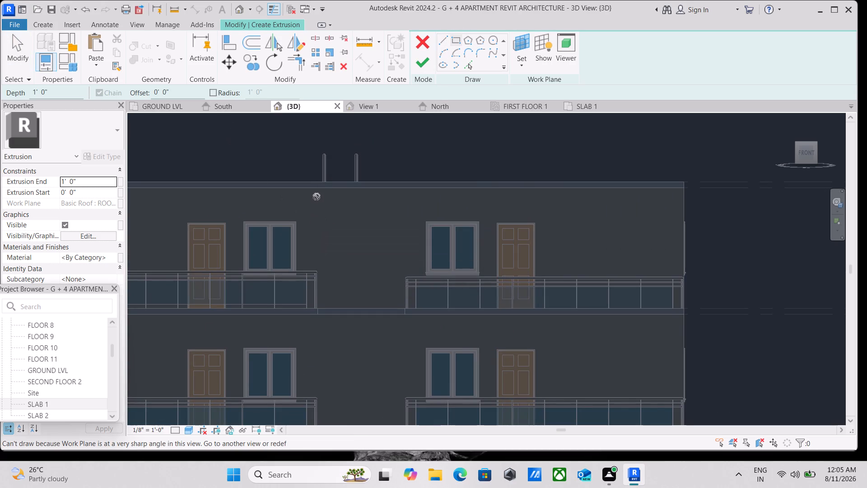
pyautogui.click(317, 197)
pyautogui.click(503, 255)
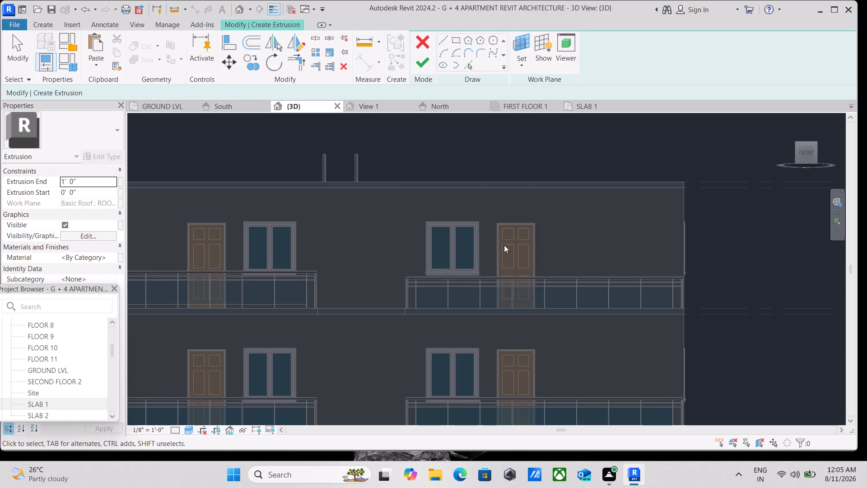
# Open the South building elevation at the top-floor wall between the balcony stacks for the extrusion sketch.
pyautogui.scroll(-2, 198, 418)
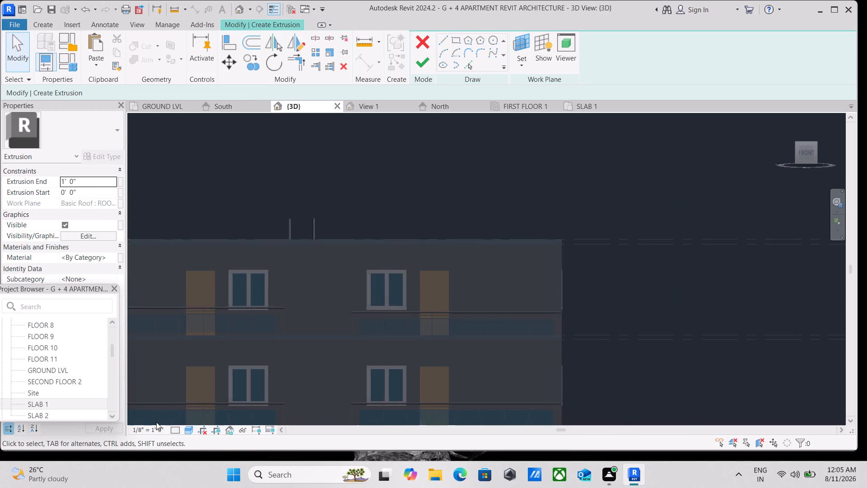
pyautogui.moveTo(268, 343); pyautogui.dragTo(477, 297, button='middle')
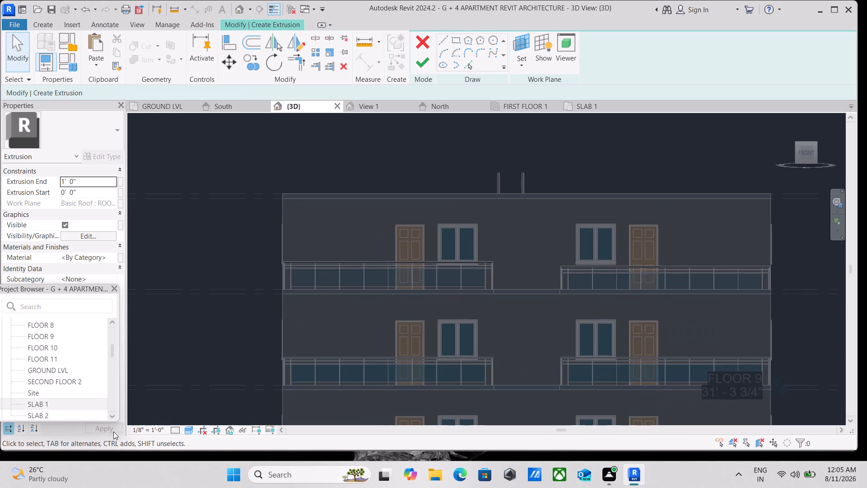
pyautogui.scroll(-5, 47, 373)
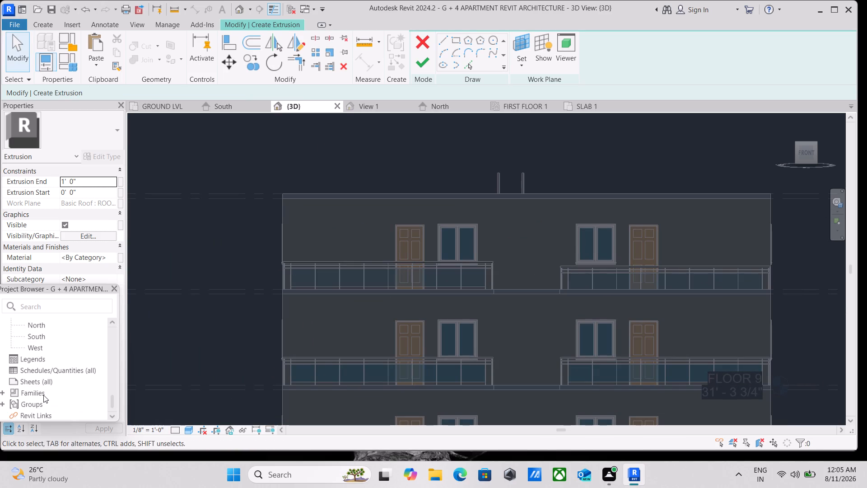
pyautogui.scroll(1, 43, 395)
pyautogui.doubleClick(36, 394)
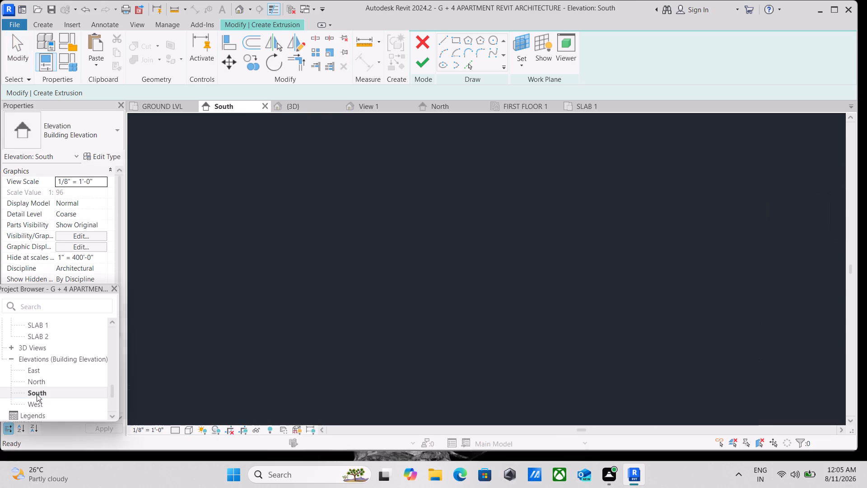
pyautogui.scroll(4, 608, 263)
pyautogui.scroll(2, 510, 216)
pyautogui.scroll(1, 496, 176)
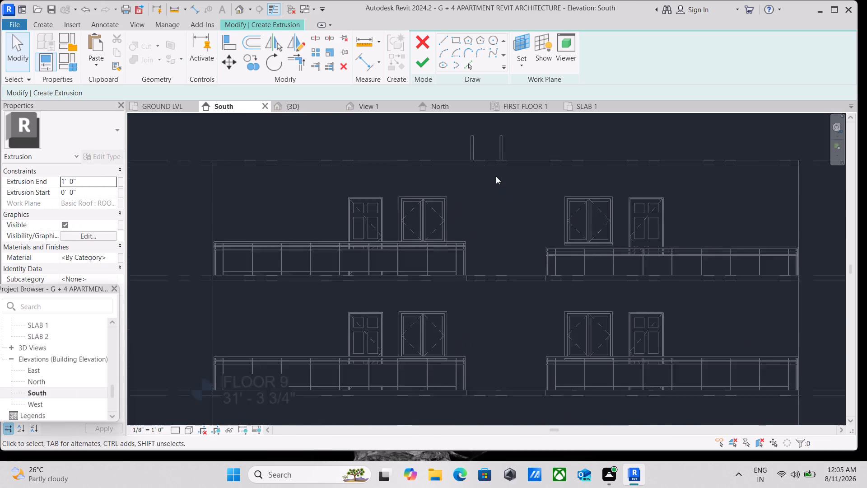
pyautogui.scroll(1, 496, 176)
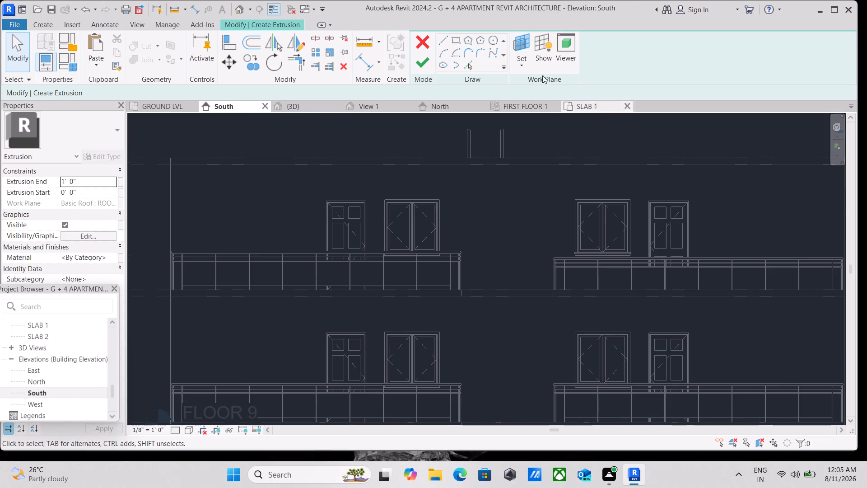
# Pick the face of the front outer wall 9" as the work plane for the extrusion.
pyautogui.click(517, 63)
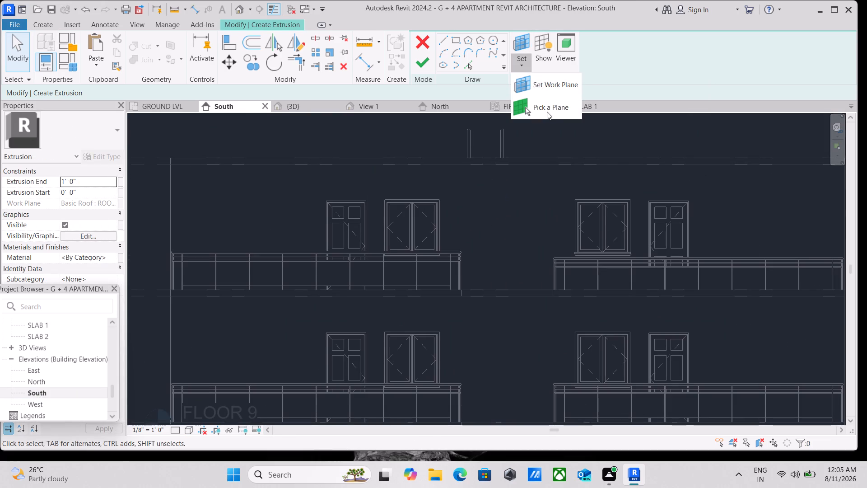
pyautogui.click(547, 112)
pyautogui.middleClick(527, 210)
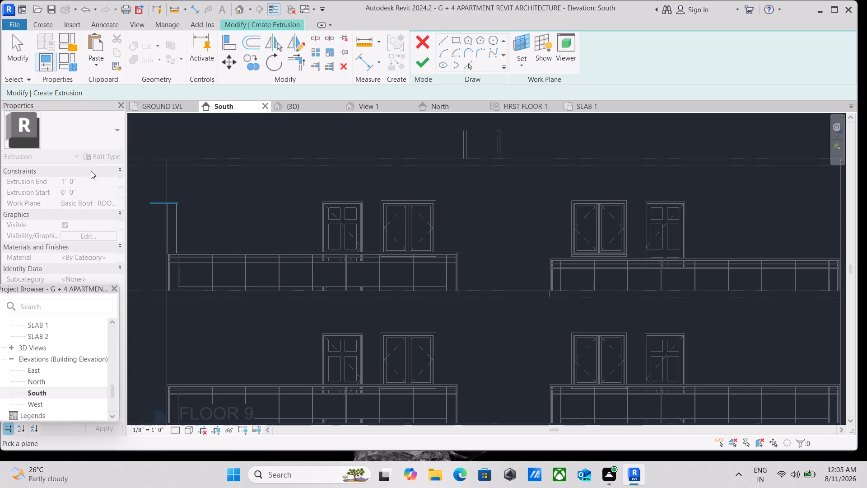
pyautogui.click(169, 181)
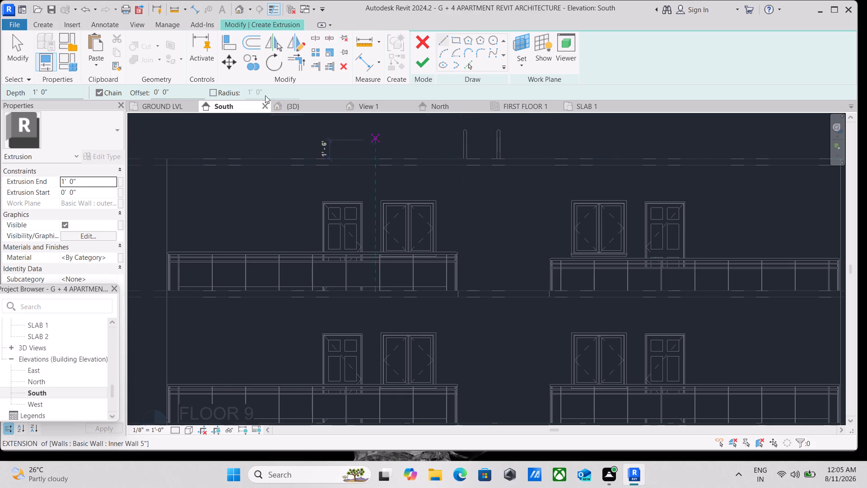
# Sketch a closed rectangular profile about 4' 11 1/2" wide and 10' 0" high between FLOOR 8 and FLOOR 10, starting at the first balcony stack's inner edge.
pyautogui.click(37, 21)
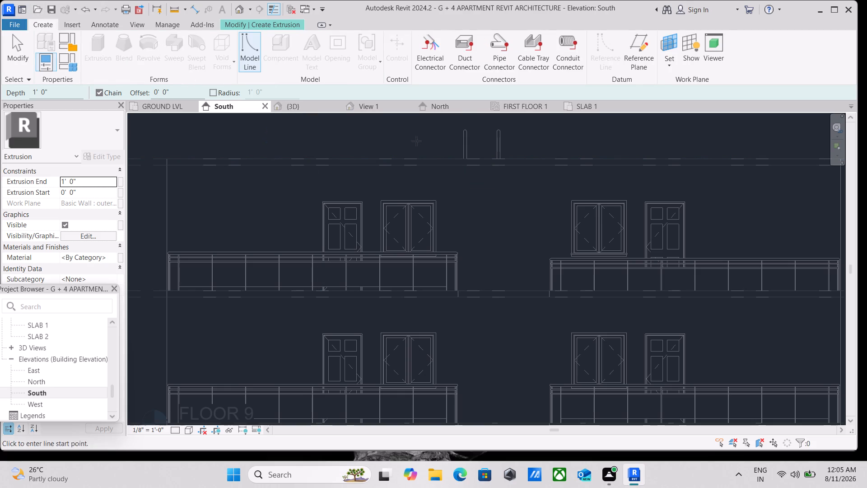
pyautogui.click(459, 168)
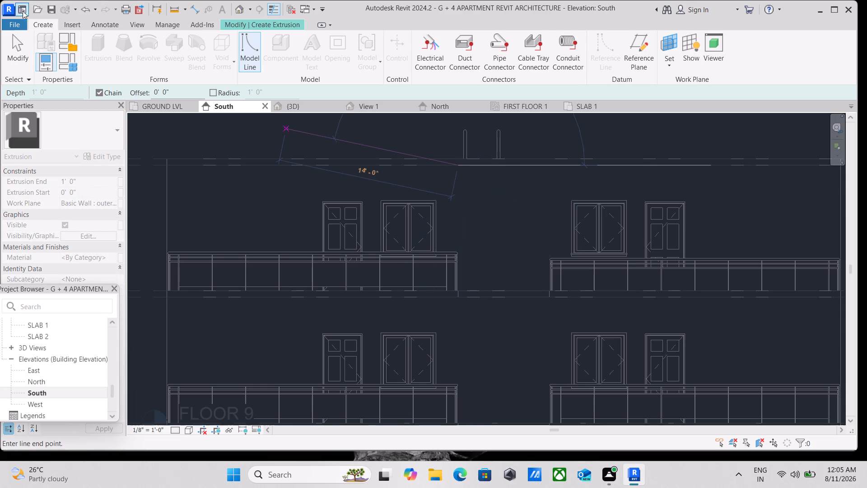
pyautogui.click(6, 21)
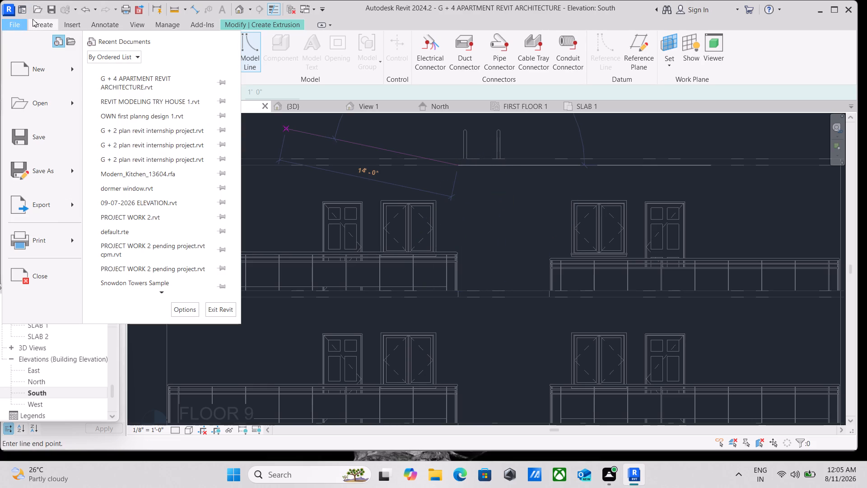
pyautogui.click(37, 19)
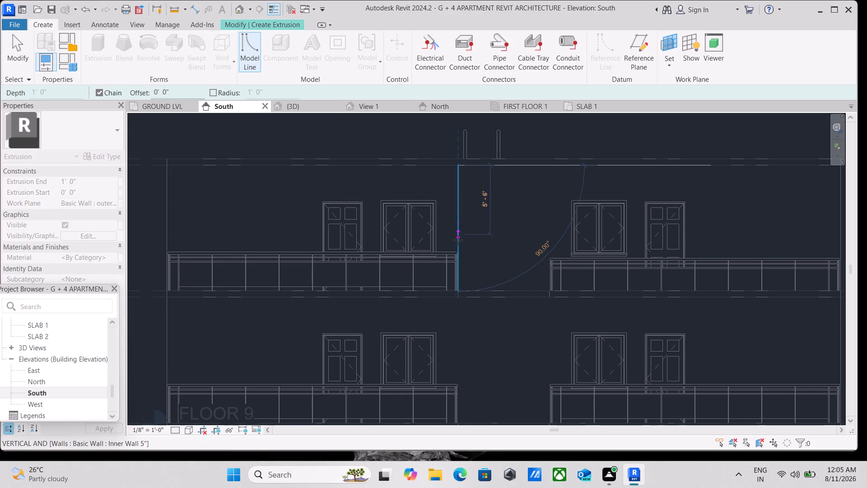
pyautogui.click(460, 289)
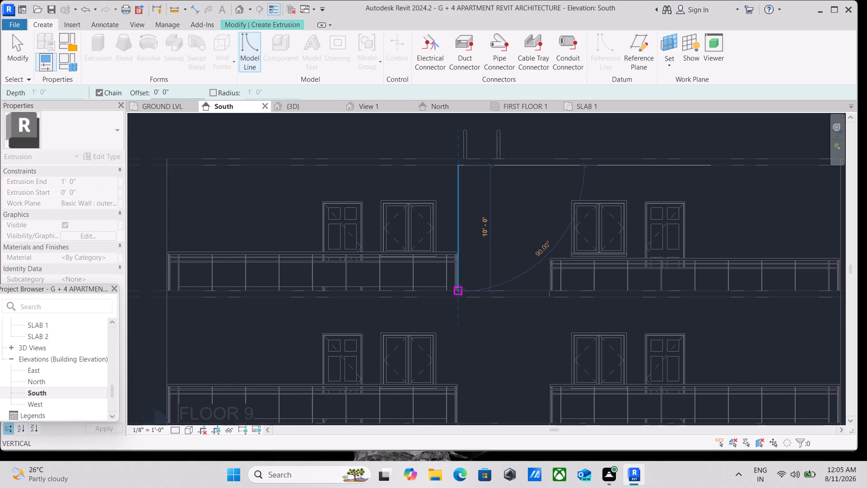
pyautogui.click(516, 290)
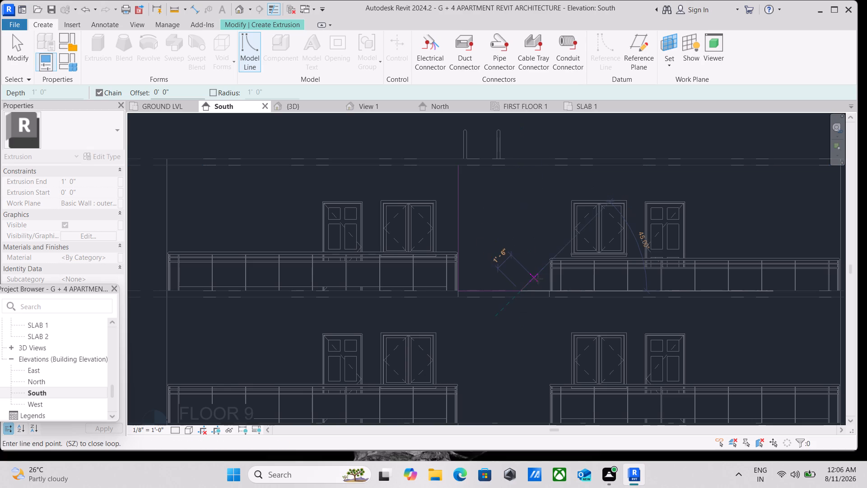
pyautogui.click(520, 163)
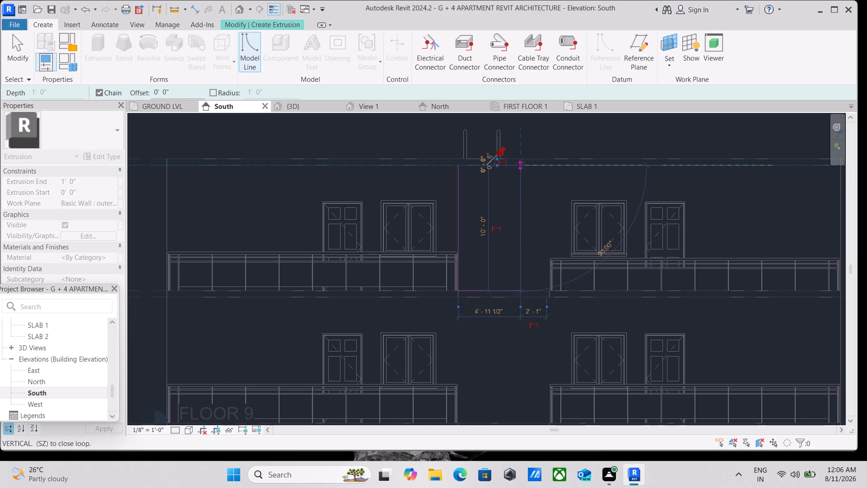
pyautogui.click(460, 166)
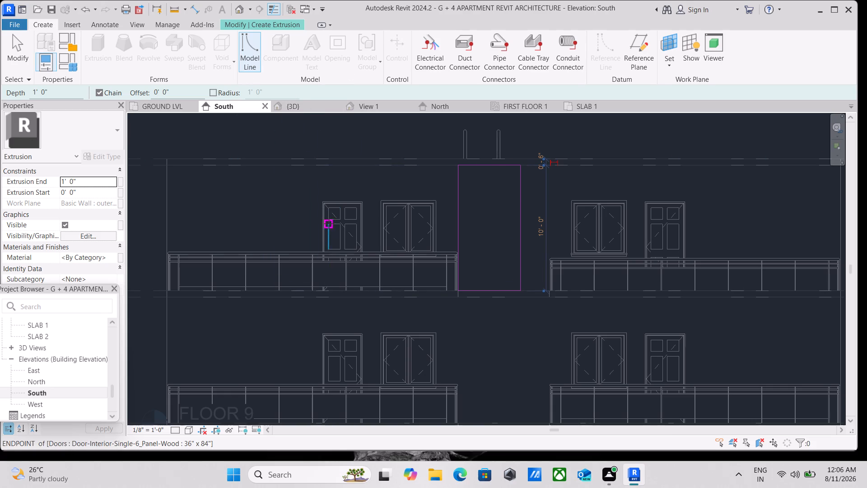
pyautogui.scroll(-4, 329, 224)
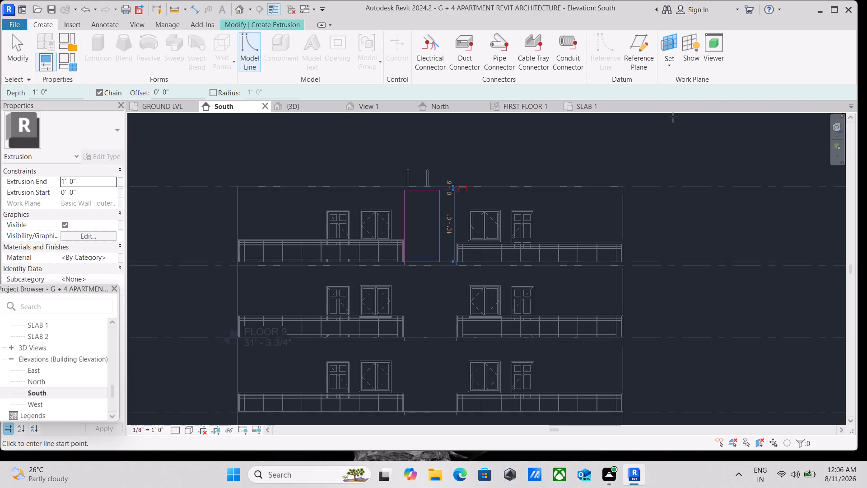
# Finish the extrusion sketch with a depth of 1' 0" and finish the in-place model.
pyautogui.click(67, 23)
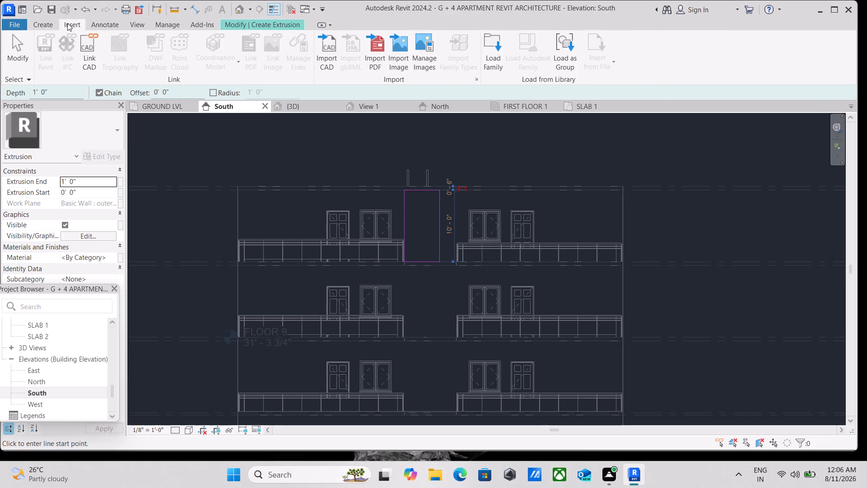
pyautogui.click(51, 23)
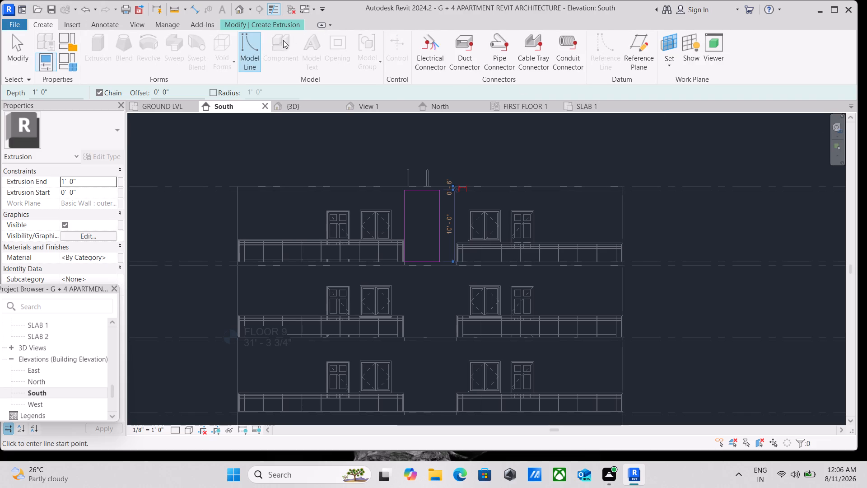
pyautogui.click(282, 24)
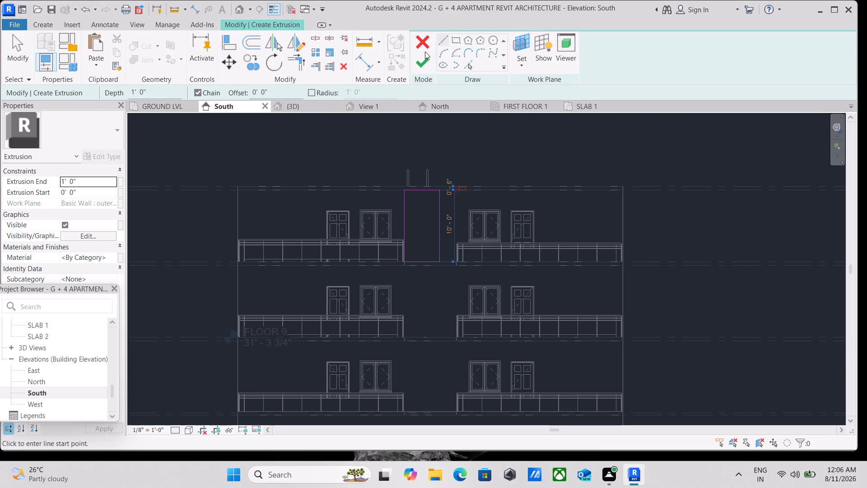
pyautogui.click(422, 60)
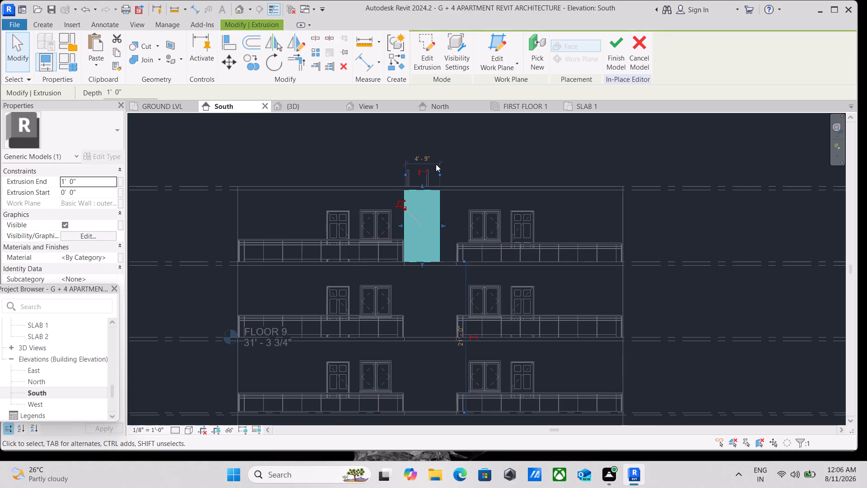
pyautogui.scroll(2, 436, 164)
pyautogui.scroll(3, 429, 249)
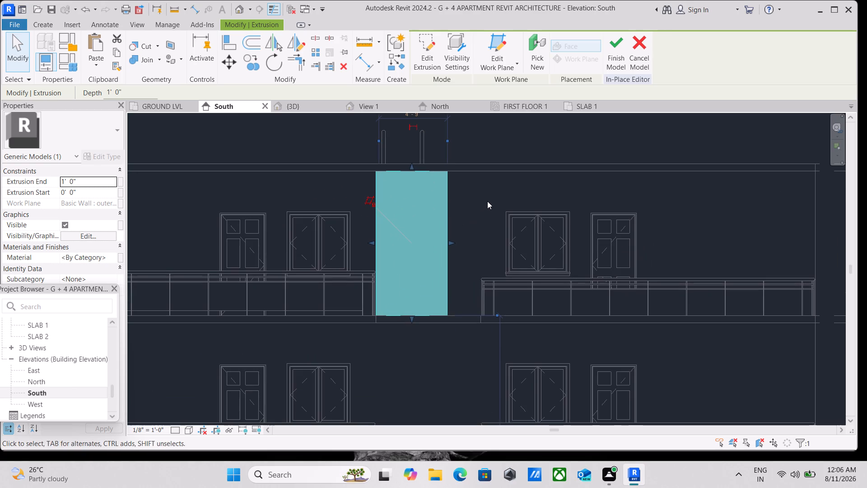
pyautogui.press('Escape')
pyautogui.scroll(-1, 494, 197)
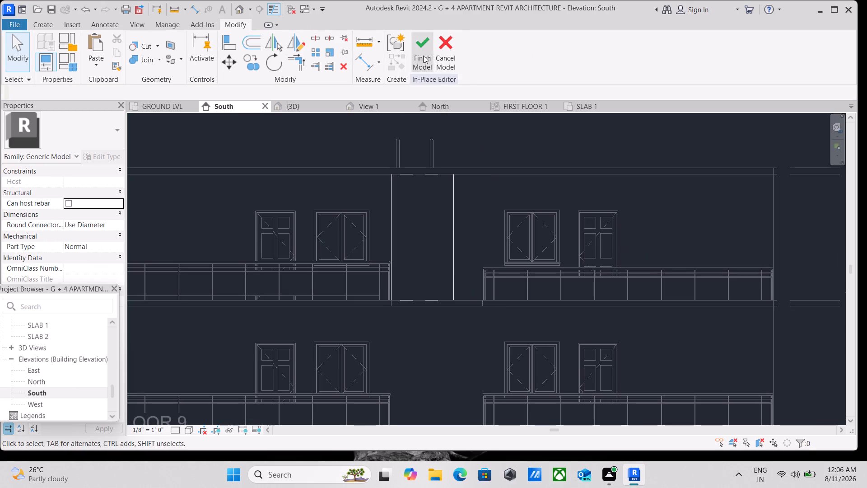
pyautogui.click(419, 47)
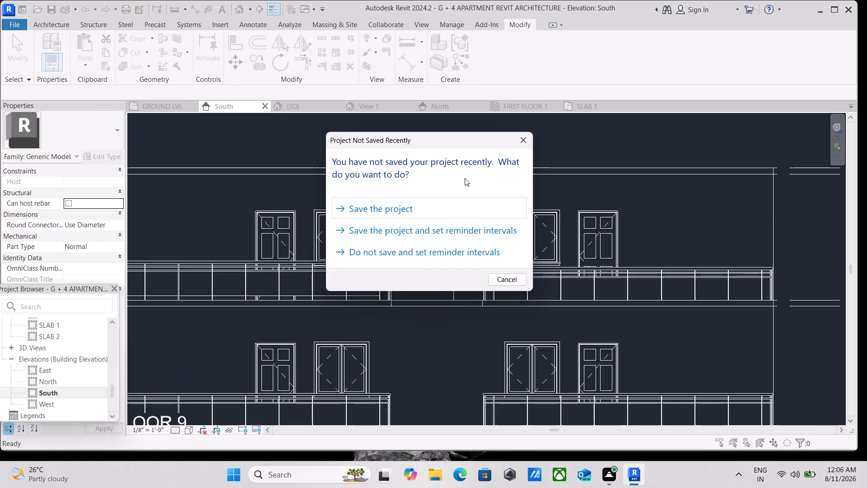
# Save the project.
pyautogui.click(400, 211)
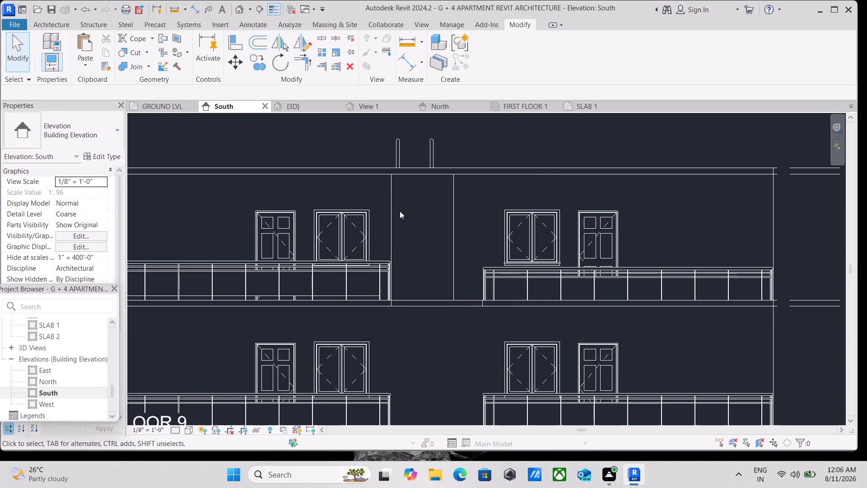
# Examine the new extrusion between the top-floor balconies in the 3D view.
pyautogui.scroll(-3, 452, 233)
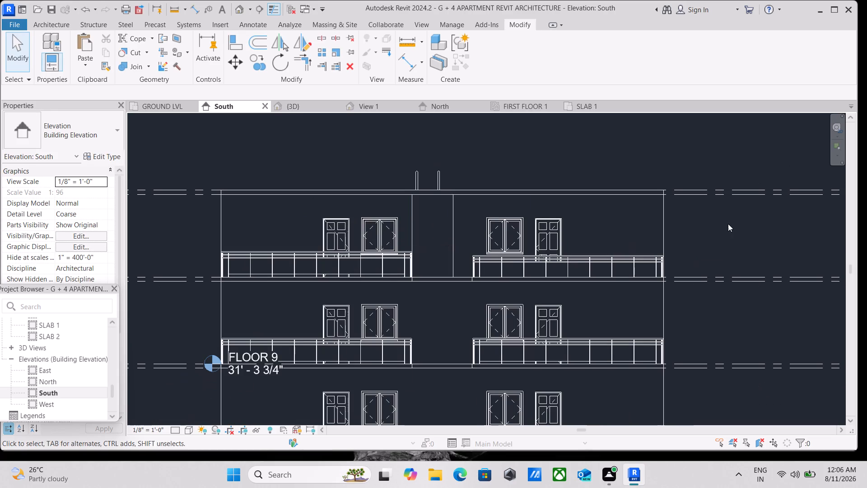
pyautogui.click(288, 102)
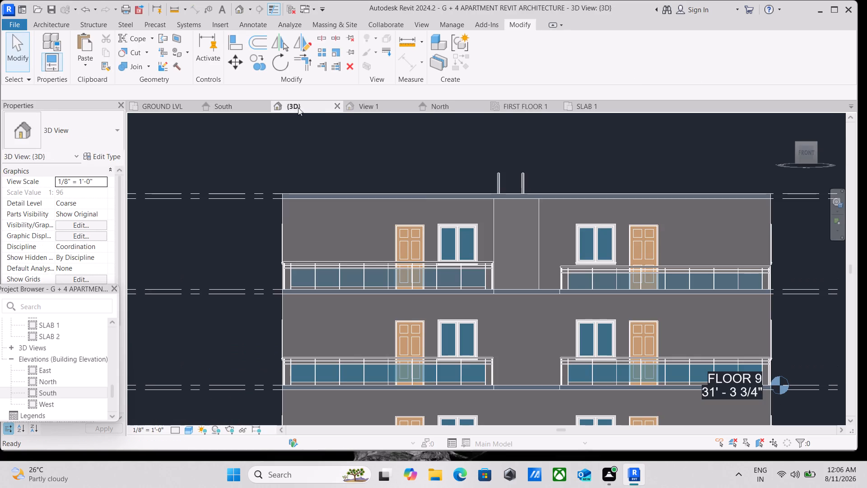
pyautogui.click(814, 143)
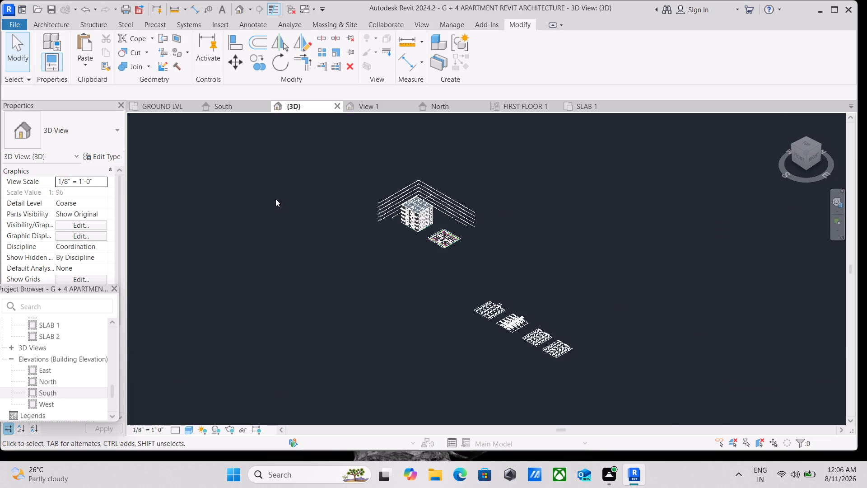
pyautogui.scroll(3, 275, 199)
pyautogui.scroll(4, 436, 241)
pyautogui.scroll(7, 493, 220)
pyautogui.scroll(2, 522, 197)
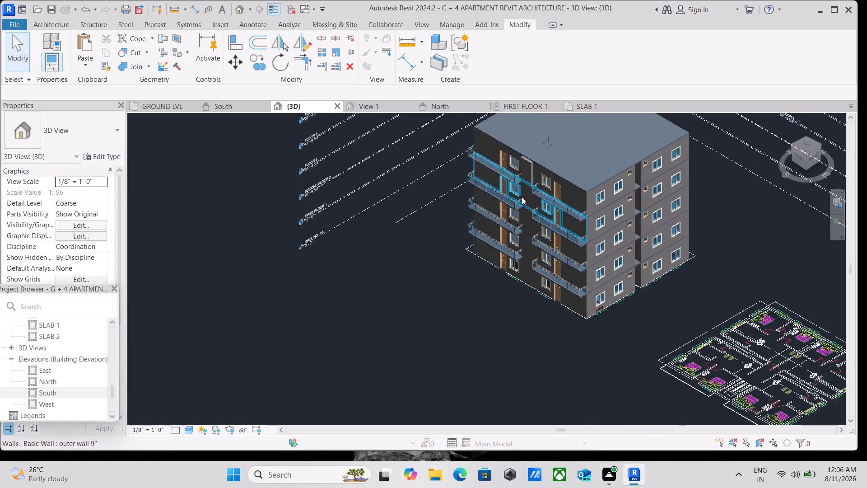
pyautogui.scroll(2, 522, 197)
pyautogui.scroll(9, 541, 163)
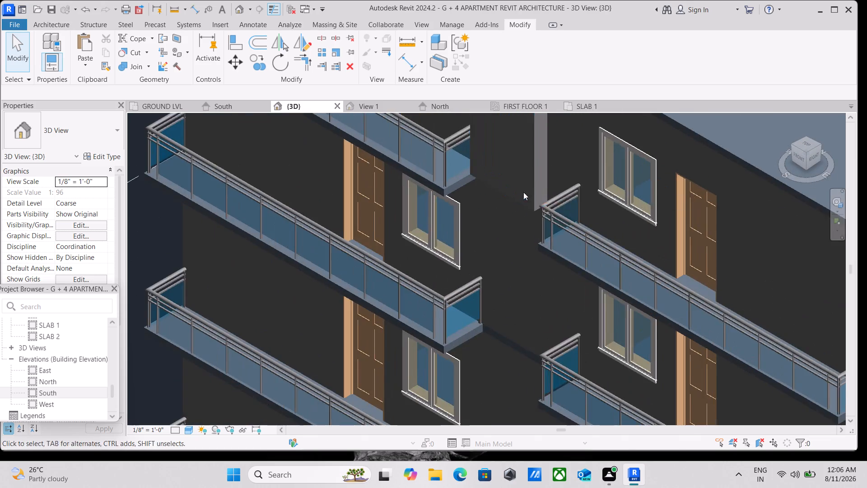
pyautogui.scroll(4, 516, 199)
# Select the generic model block and stretch its bottom face down to the underside of the slab one storey below, viewed from the front.
pyautogui.click(524, 206)
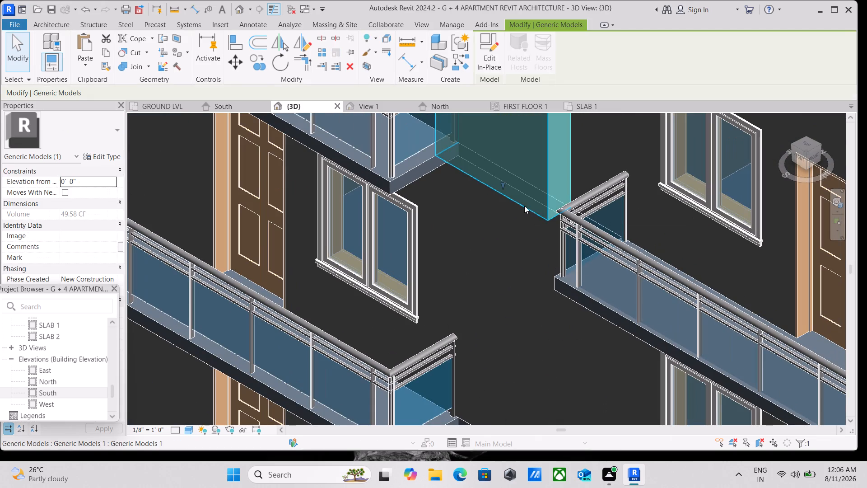
pyautogui.scroll(-5, 526, 206)
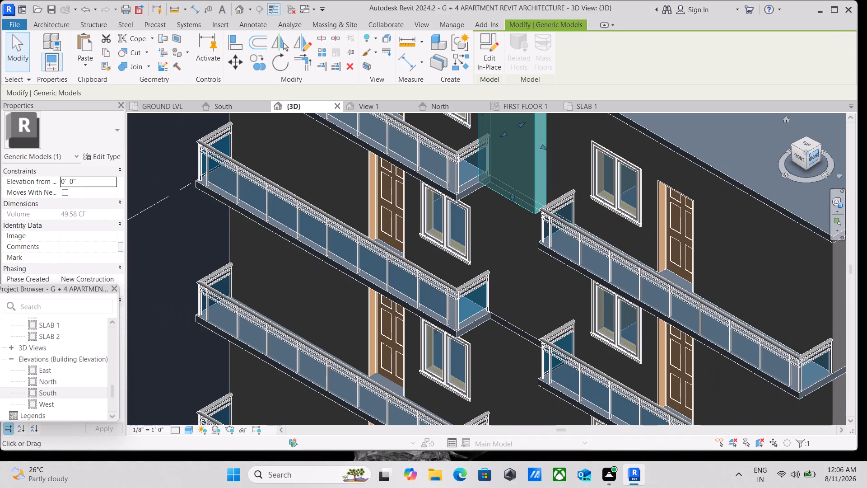
pyautogui.click(800, 155)
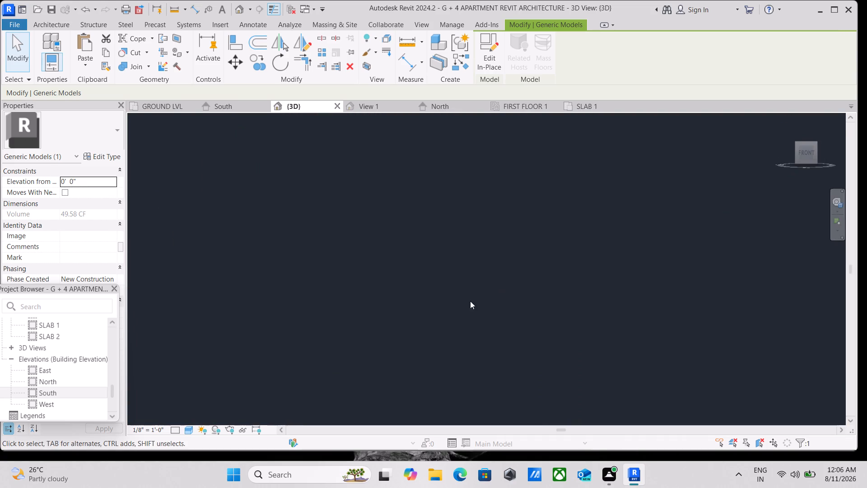
pyautogui.scroll(3, 406, 338)
pyautogui.scroll(-2, 431, 328)
pyautogui.moveTo(474, 319); pyautogui.dragTo(494, 195, button='middle')
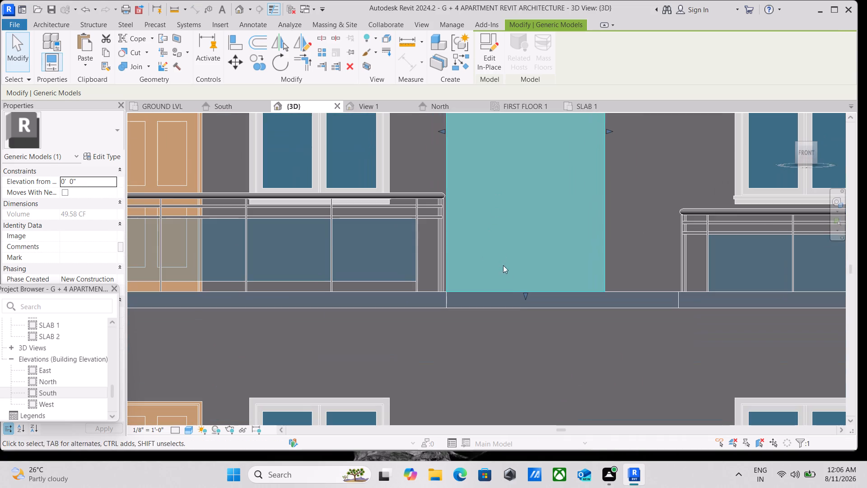
pyautogui.moveTo(524, 295); pyautogui.dragTo(531, 371)
pyautogui.scroll(-5, 531, 372)
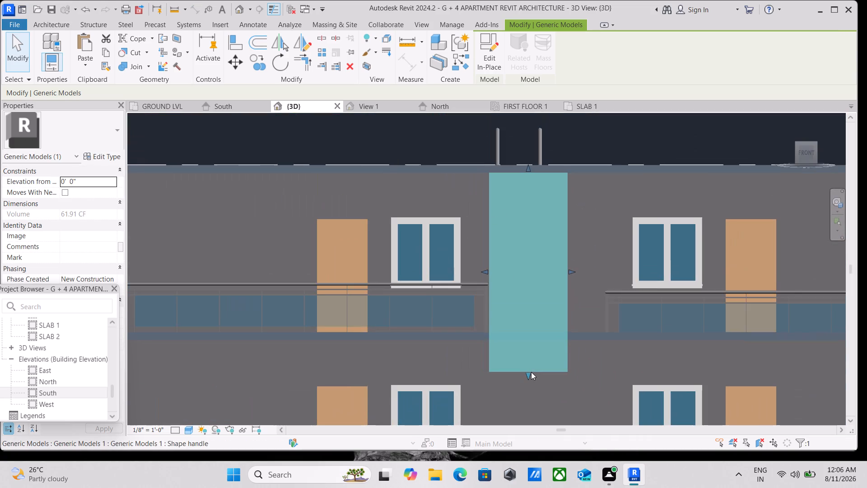
pyautogui.moveTo(531, 372); pyautogui.dragTo(533, 221, button='middle')
pyautogui.moveTo(528, 223); pyautogui.dragTo(529, 257)
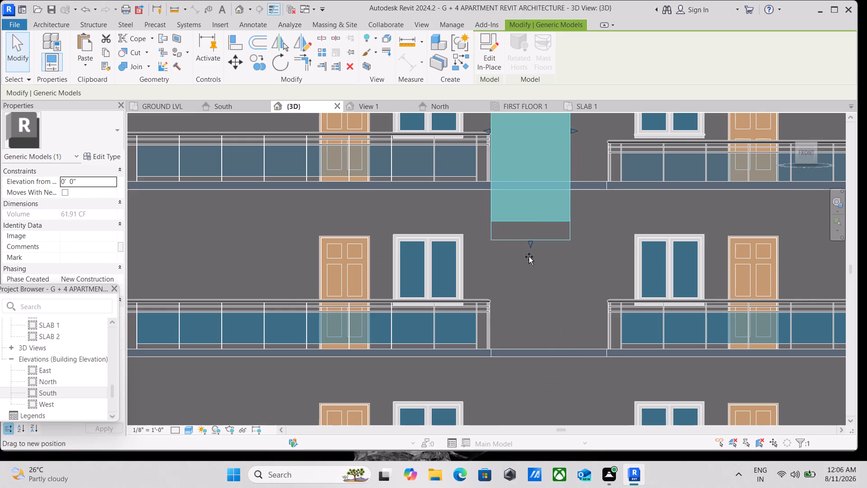
pyautogui.moveTo(529, 257); pyautogui.dragTo(550, 355)
# Stretch the block's bottom face down past the remaining storeys to just below ground level, forming a full-height vertical band.
pyautogui.moveTo(549, 355); pyautogui.dragTo(550, 224, button='middle')
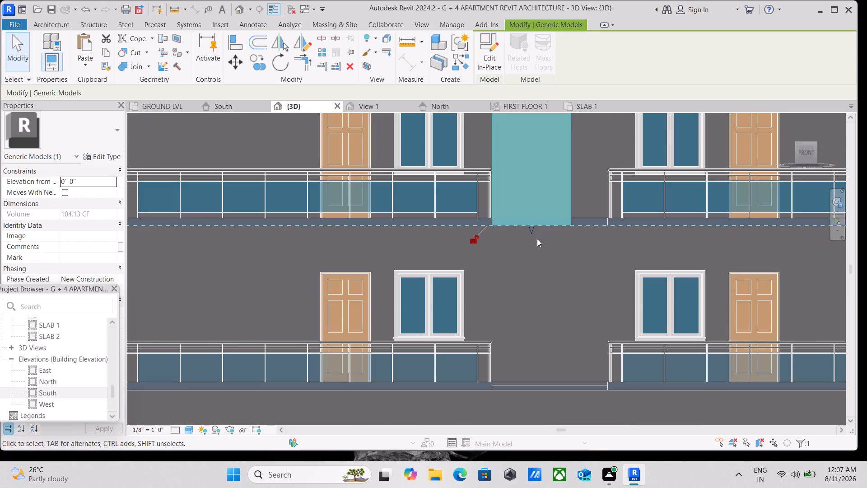
pyautogui.moveTo(531, 229); pyautogui.dragTo(538, 424)
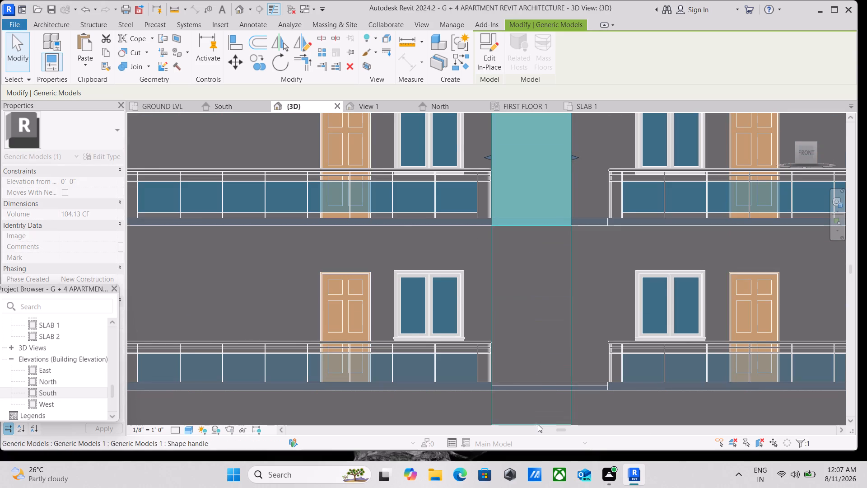
pyautogui.scroll(-2, 538, 424)
pyautogui.middleClick(538, 424)
pyautogui.moveTo(538, 392); pyautogui.dragTo(538, 217, button='middle')
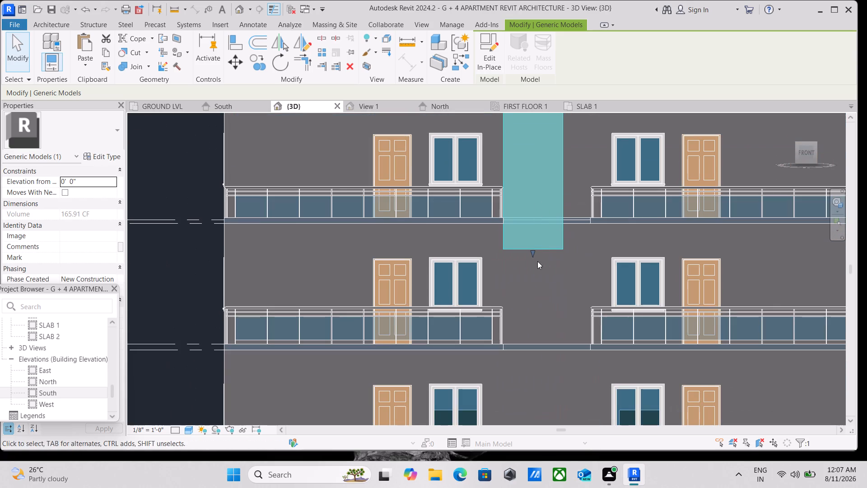
pyautogui.moveTo(531, 251); pyautogui.dragTo(535, 375)
pyautogui.moveTo(535, 375); pyautogui.dragTo(540, 229, button='middle')
pyautogui.moveTo(537, 234); pyautogui.dragTo(548, 344)
pyautogui.scroll(-3, 557, 273)
pyautogui.moveTo(557, 273); pyautogui.dragTo(535, 389, button='middle')
pyautogui.scroll(-2, 537, 359)
pyautogui.moveTo(541, 280); pyautogui.dragTo(539, 292, button='middle')
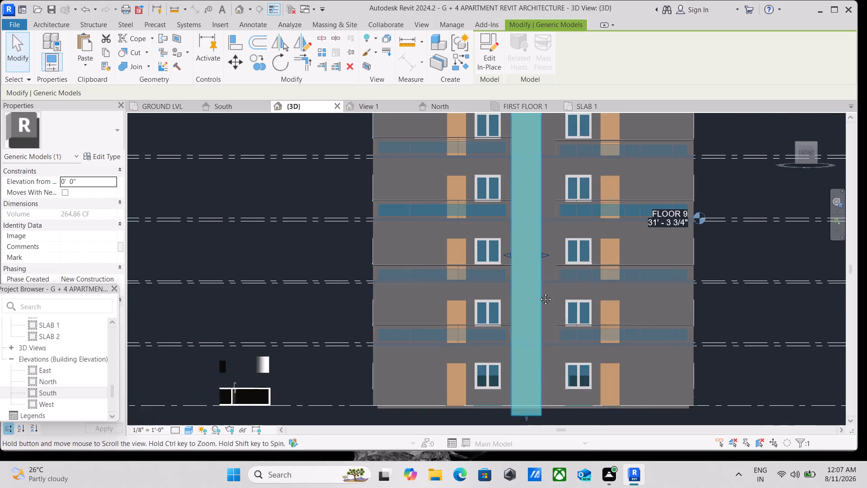
# Widen the vertical band by stretching its right face, seen from the front, to just short of the right-hand balconies.
pyautogui.moveTo(539, 292); pyautogui.dragTo(528, 360, button='middle')
pyautogui.scroll(3, 532, 350)
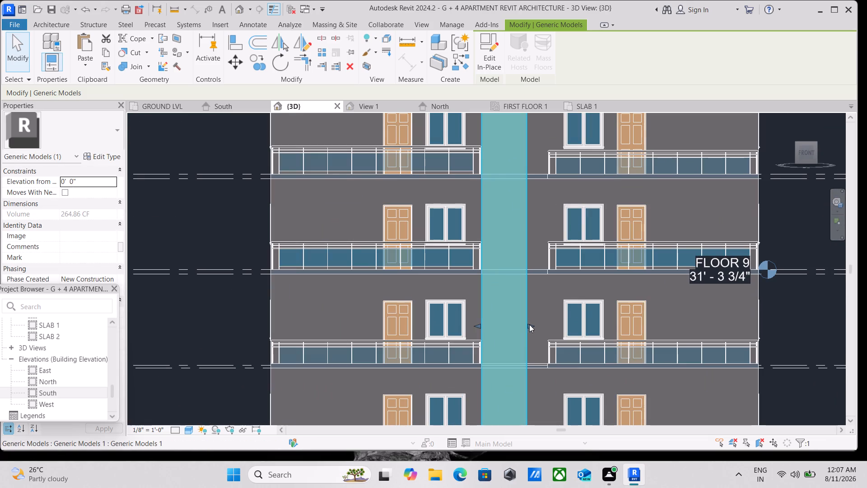
pyautogui.moveTo(530, 324); pyautogui.dragTo(543, 327)
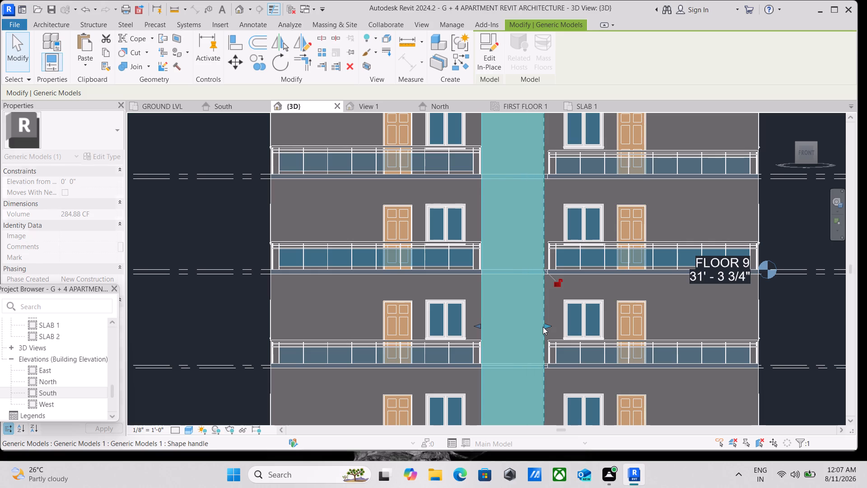
pyautogui.click(547, 324)
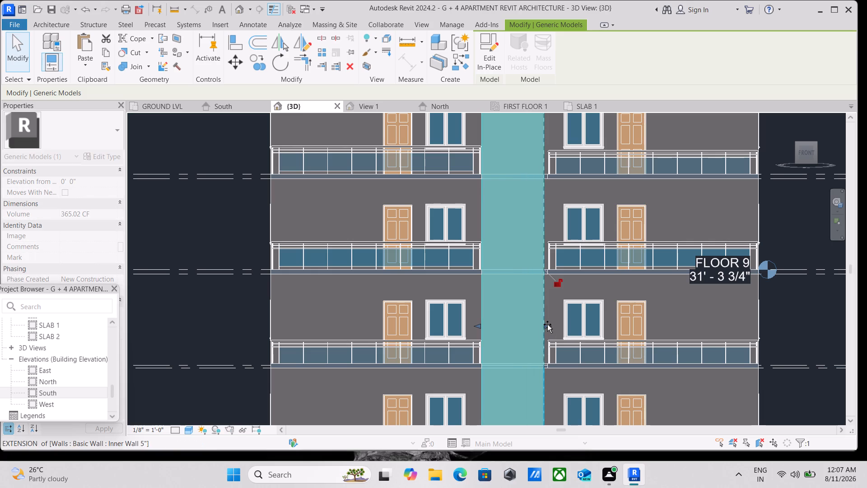
# Stretch the band's top face up past the roof slab to near the top of the thin uprights on the roof.
pyautogui.scroll(-2, 543, 276)
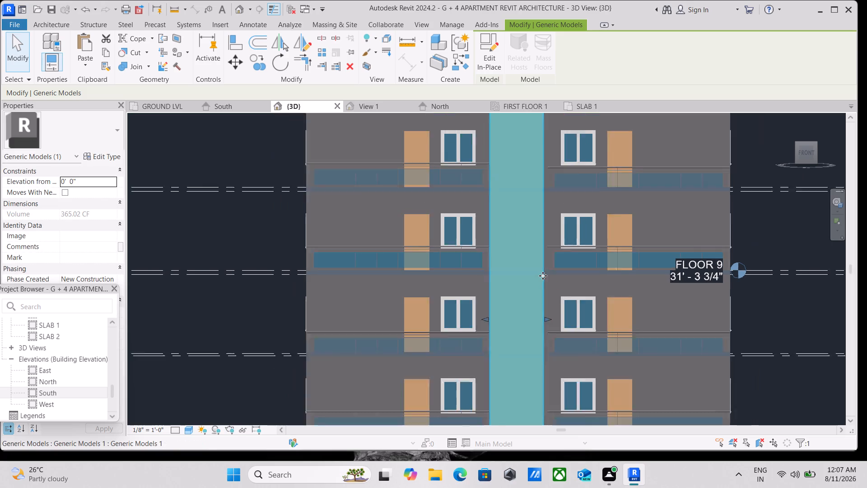
pyautogui.moveTo(543, 276); pyautogui.dragTo(540, 324, button='middle')
pyautogui.scroll(6, 510, 175)
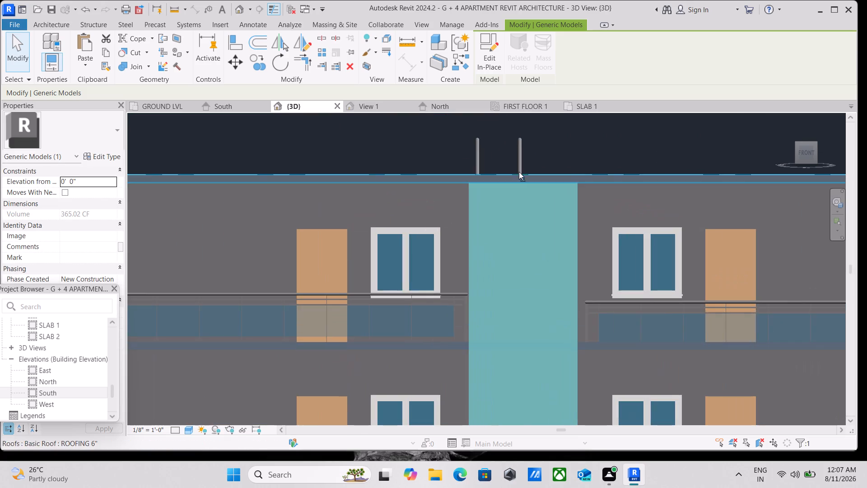
pyautogui.moveTo(522, 177); pyautogui.dragTo(519, 169)
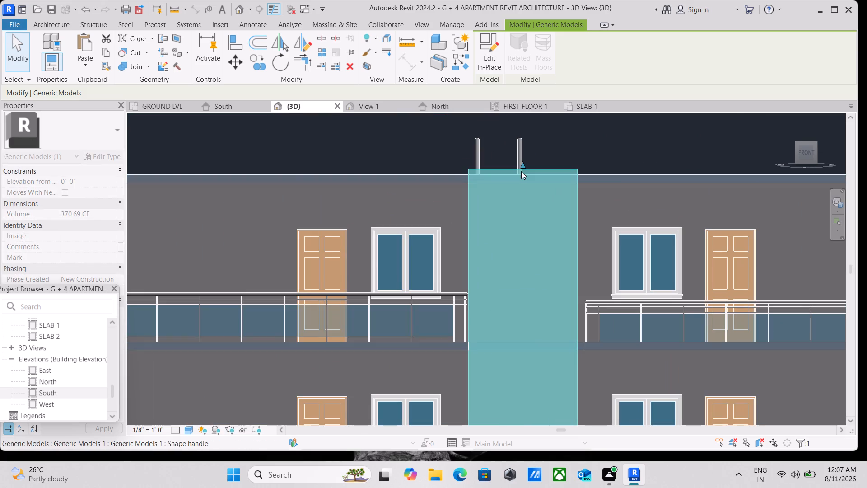
pyautogui.moveTo(521, 166); pyautogui.dragTo(521, 144)
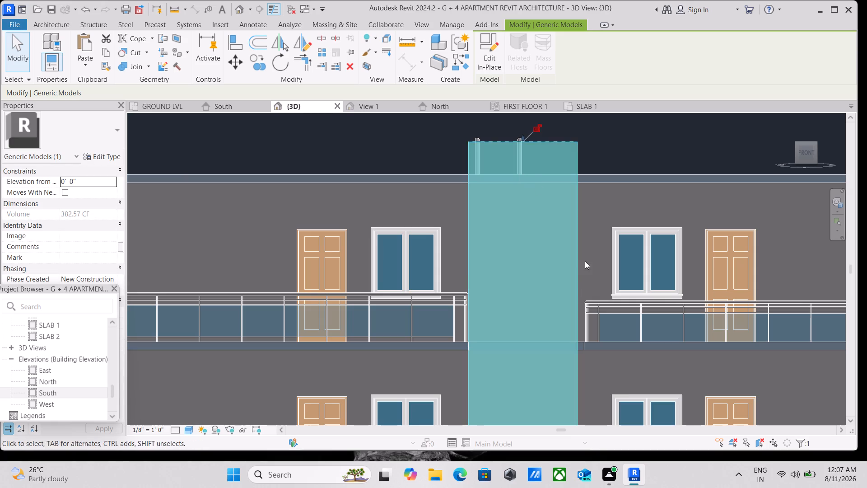
# Extend the band's right face slightly further to meet the end of the right-hand balconies, and deselect the band.
pyautogui.scroll(-3, 585, 266)
pyautogui.moveTo(583, 341); pyautogui.dragTo(527, 201, button='middle')
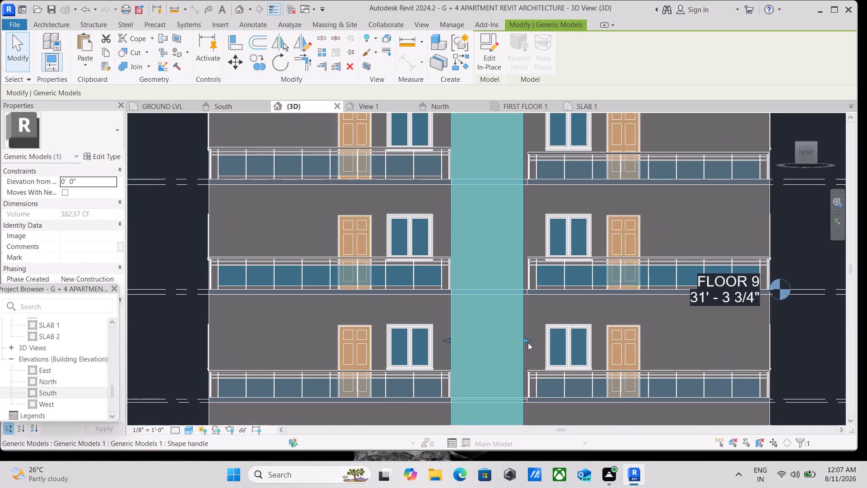
pyautogui.moveTo(528, 340); pyautogui.dragTo(533, 339)
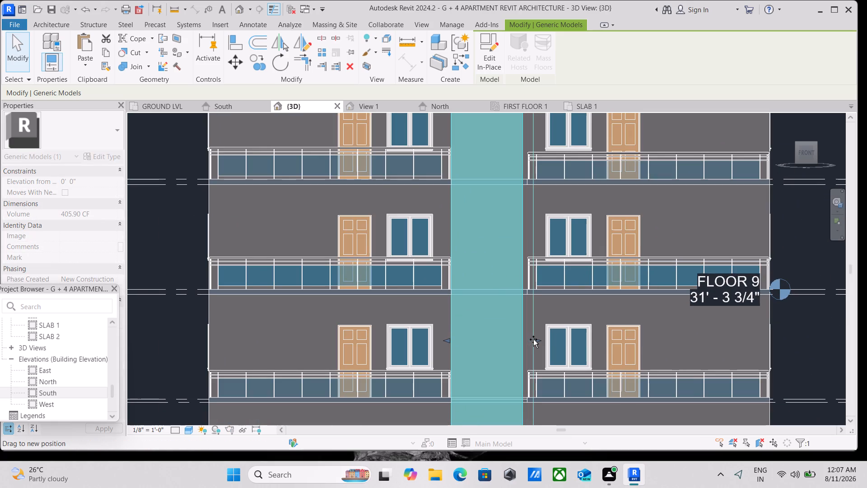
pyautogui.moveTo(533, 339); pyautogui.dragTo(532, 339)
pyautogui.scroll(-4, 532, 336)
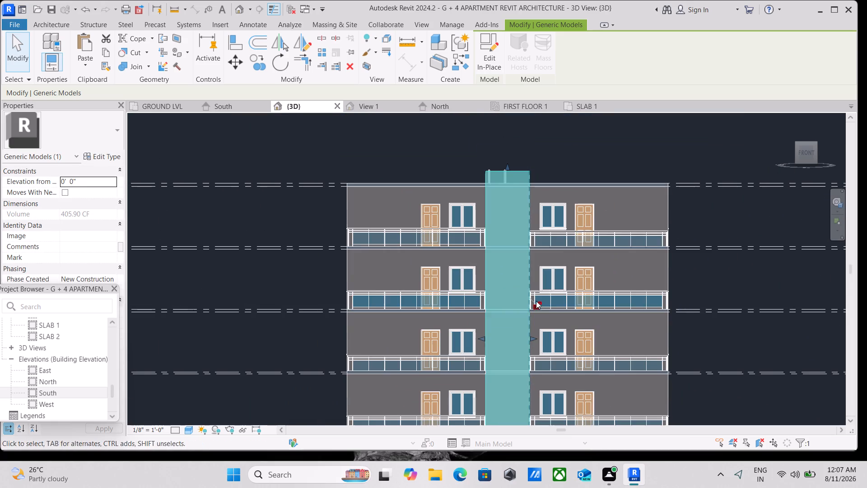
pyautogui.press('Escape')
# Examine the widened band from its roof end to its base in a front-right corner 3D view.
pyautogui.scroll(-2, 531, 223)
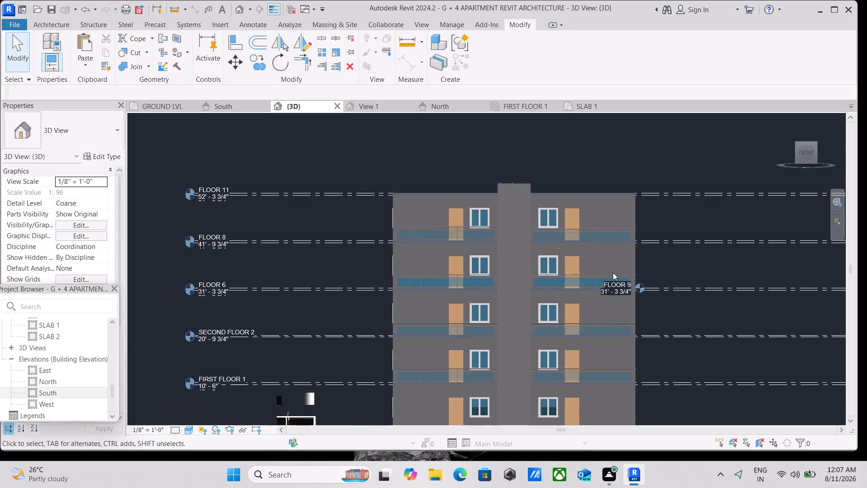
pyautogui.scroll(-2, 613, 273)
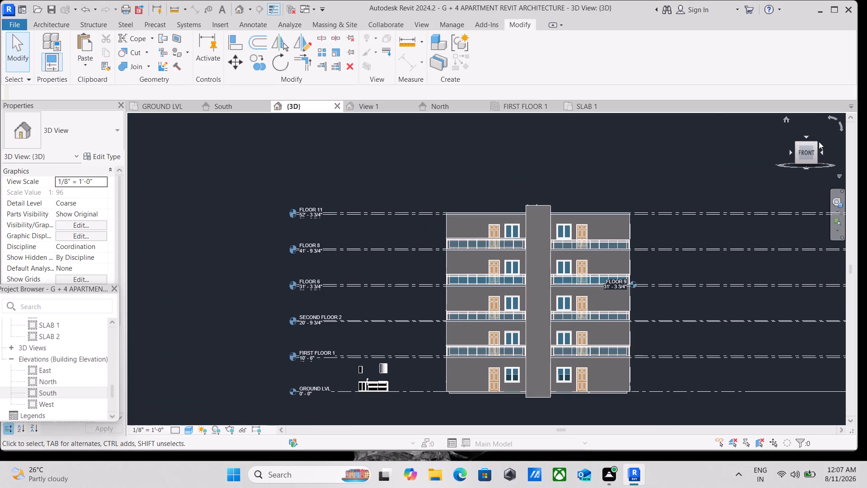
pyautogui.click(816, 143)
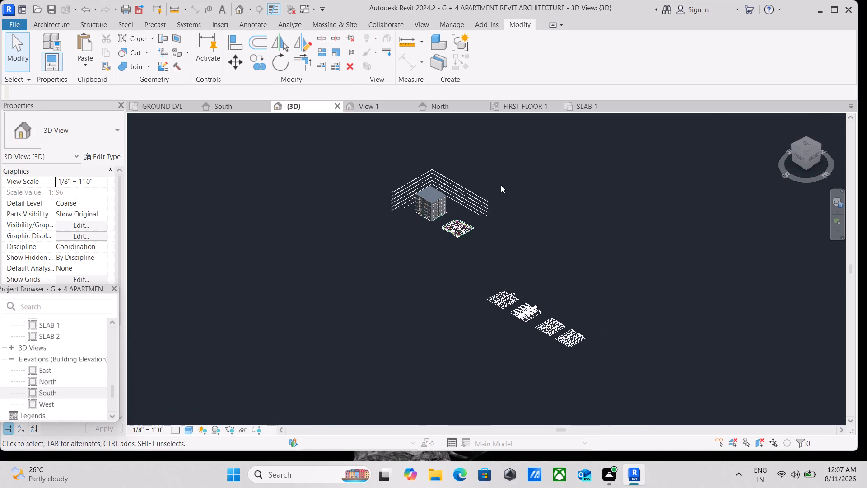
pyautogui.scroll(7, 435, 215)
pyautogui.scroll(8, 337, 166)
pyautogui.scroll(2, 335, 124)
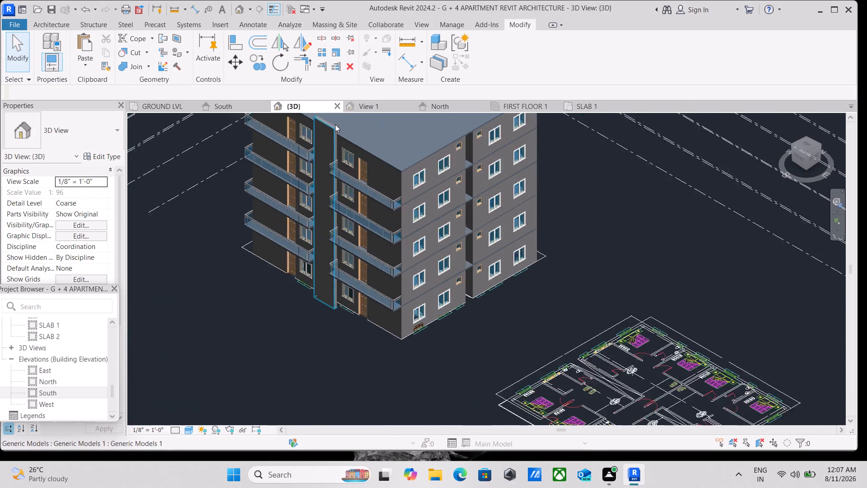
pyautogui.scroll(9, 335, 124)
pyautogui.scroll(5, 344, 227)
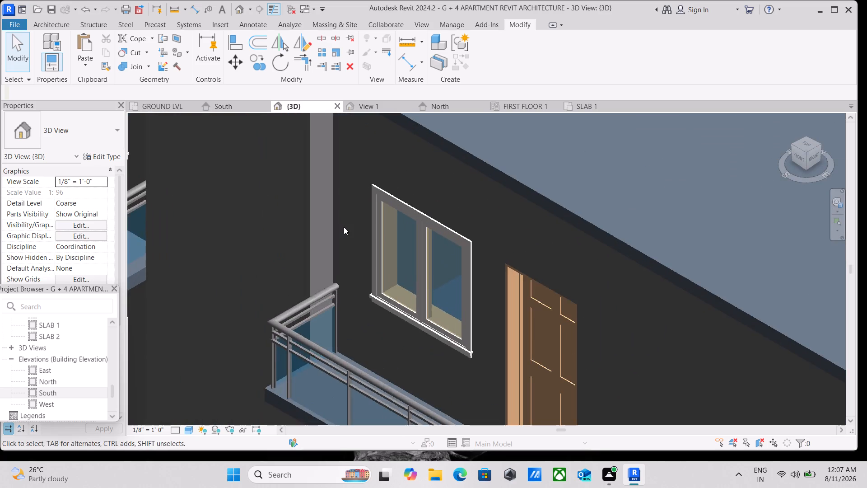
pyautogui.scroll(-15, 327, 209)
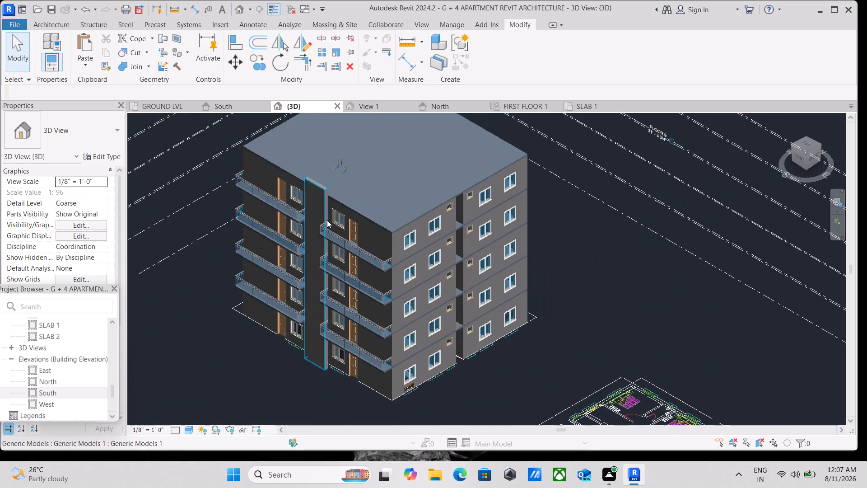
pyautogui.scroll(1, 310, 286)
pyautogui.scroll(4, 284, 418)
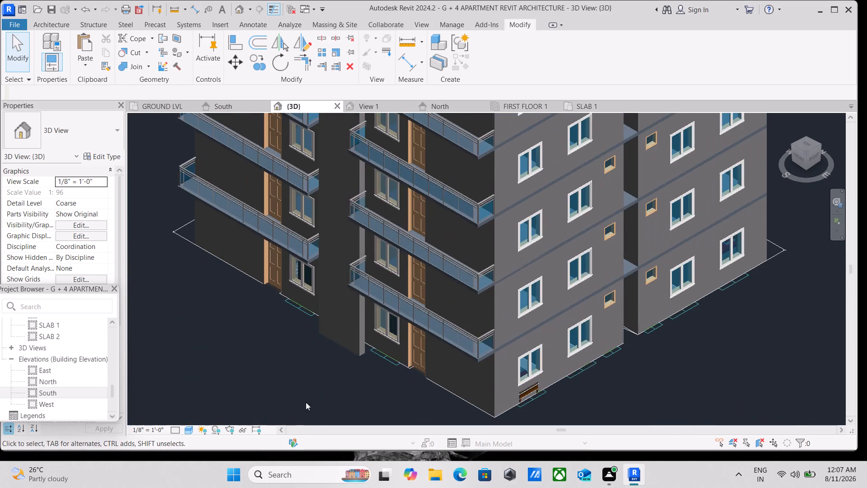
pyautogui.scroll(13, 350, 342)
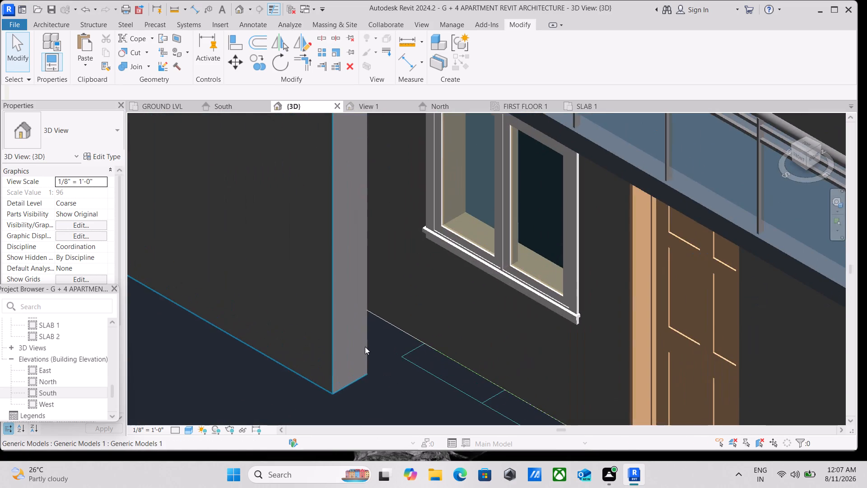
pyautogui.scroll(-13, 374, 341)
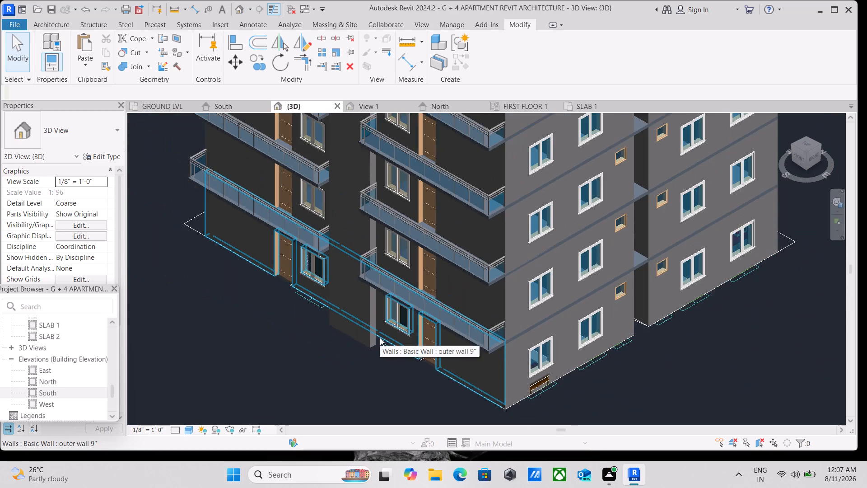
pyautogui.scroll(-4, 380, 338)
pyautogui.moveTo(380, 350); pyautogui.dragTo(368, 384, button='middle')
pyautogui.scroll(2, 367, 202)
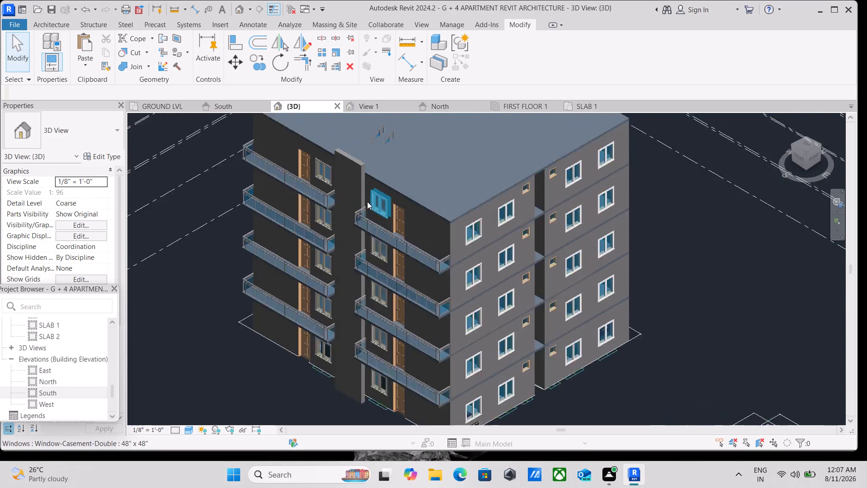
pyautogui.scroll(6, 367, 202)
pyautogui.scroll(-2, 366, 186)
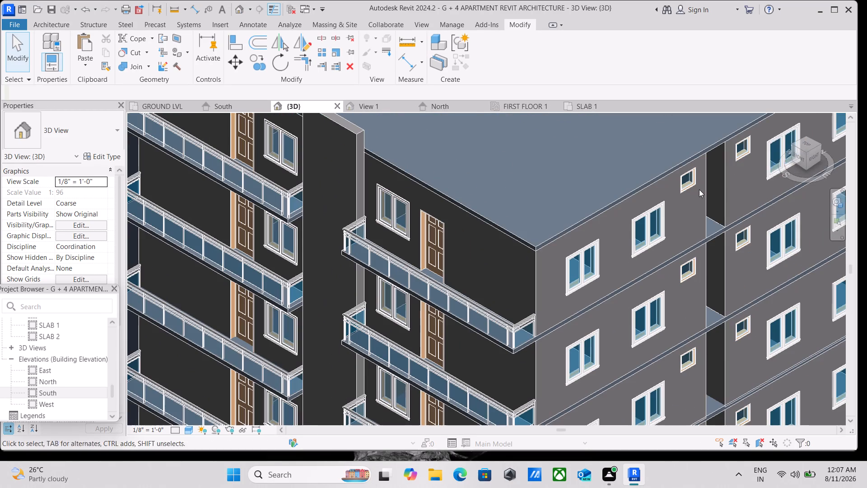
# Examine from the right side how the band meets the outer wall and roof slab at the top floor.
pyautogui.click(815, 160)
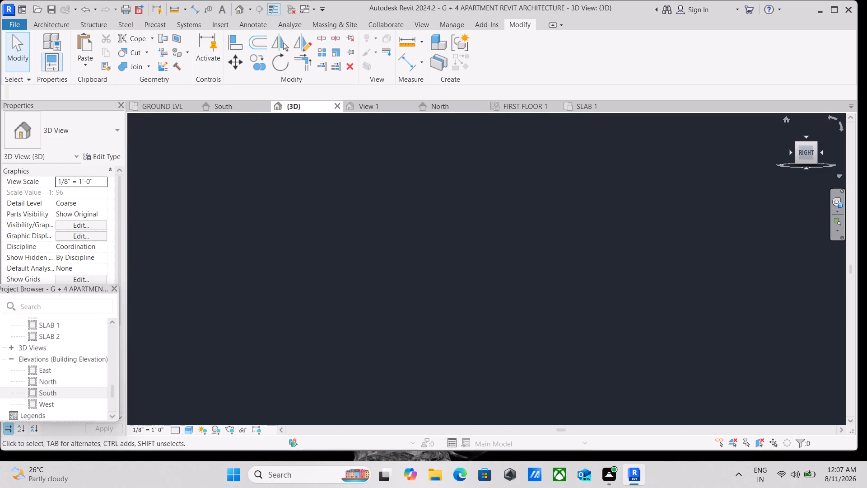
pyautogui.scroll(5, 362, 270)
pyautogui.scroll(3, 629, 279)
pyautogui.scroll(5, 639, 233)
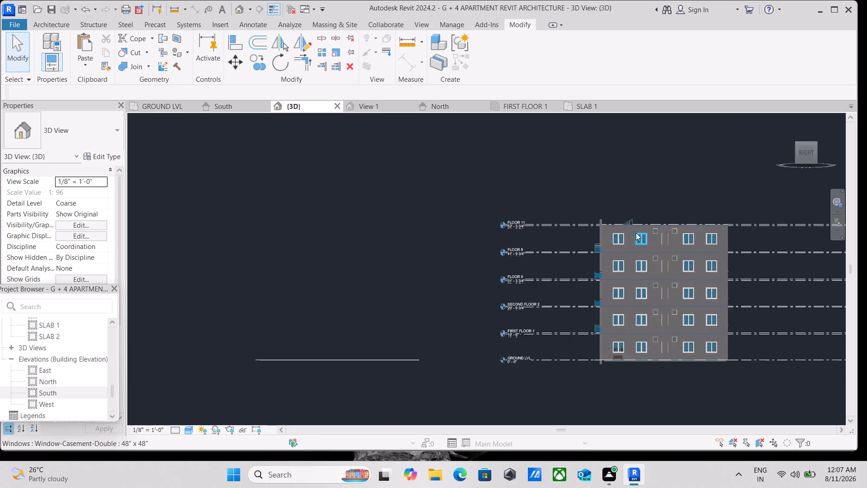
pyautogui.scroll(4, 622, 235)
pyautogui.scroll(9, 581, 241)
pyautogui.scroll(2, 627, 244)
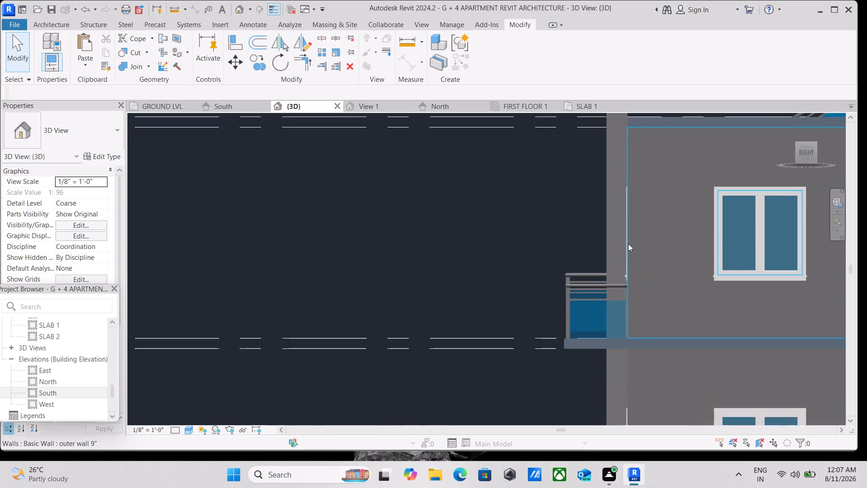
pyautogui.scroll(2, 628, 244)
pyautogui.scroll(2, 630, 198)
pyautogui.moveTo(632, 202); pyautogui.dragTo(668, 403, button='middle')
pyautogui.scroll(12, 656, 247)
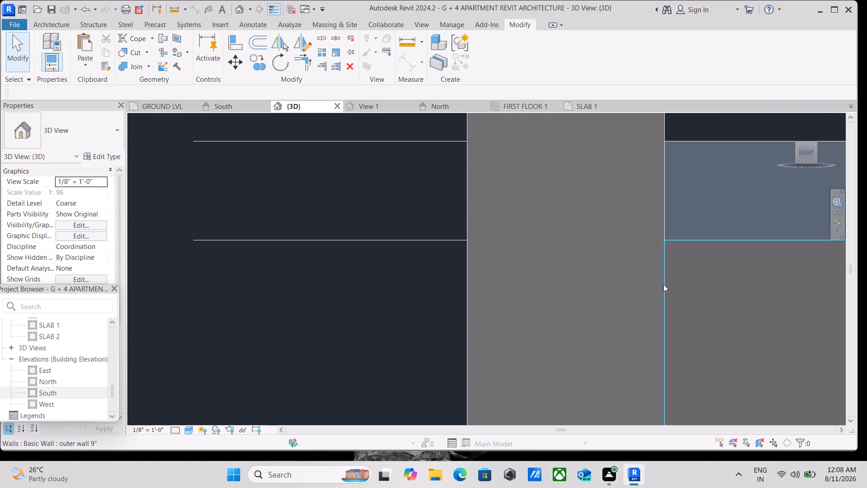
pyautogui.scroll(-7, 666, 285)
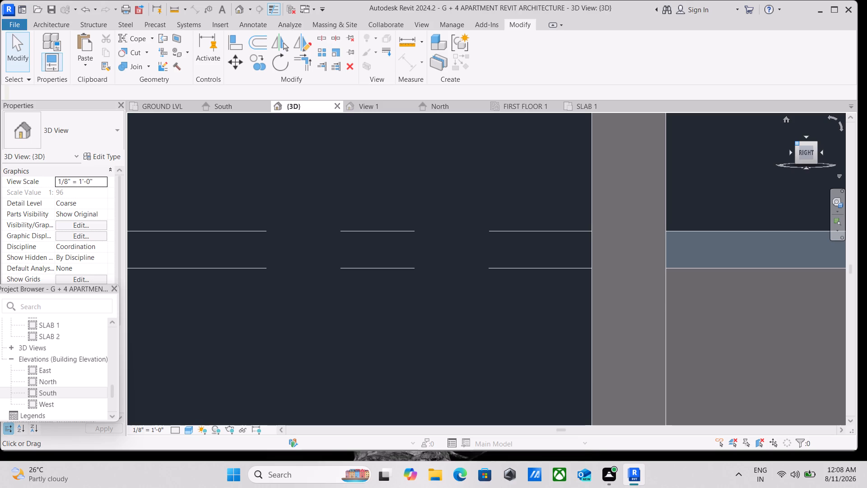
# Return to the front-right corner 3D view and examine the band's side face and base against the facade wall and balconies.
pyautogui.click(796, 142)
pyautogui.scroll(4, 586, 285)
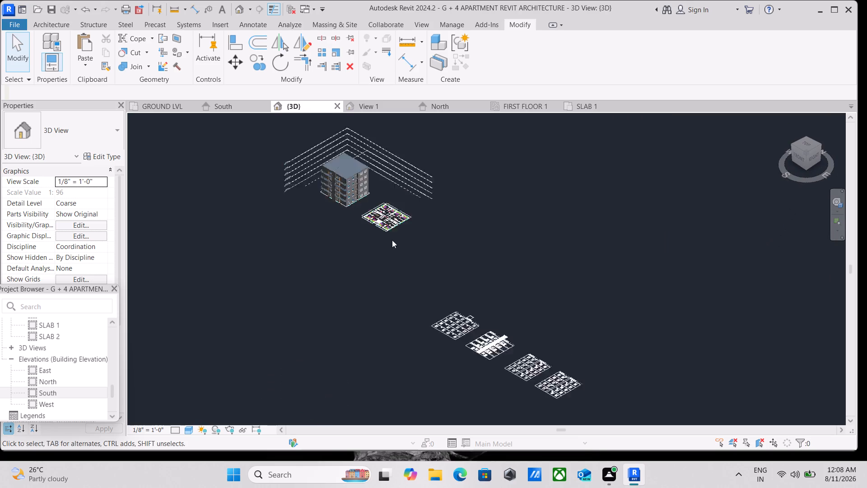
pyautogui.scroll(15, 330, 158)
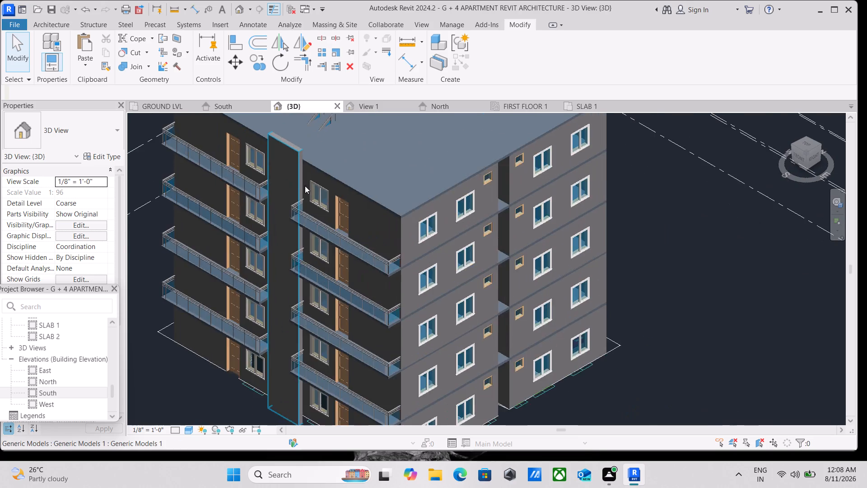
pyautogui.scroll(10, 305, 186)
pyautogui.scroll(12, 289, 341)
pyautogui.scroll(6, 331, 344)
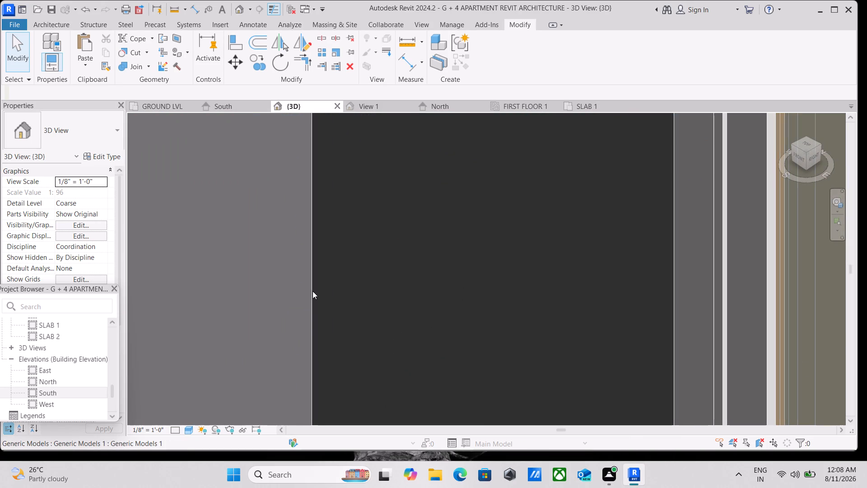
pyautogui.click(312, 291)
pyautogui.click(338, 283)
pyautogui.scroll(-6, 338, 282)
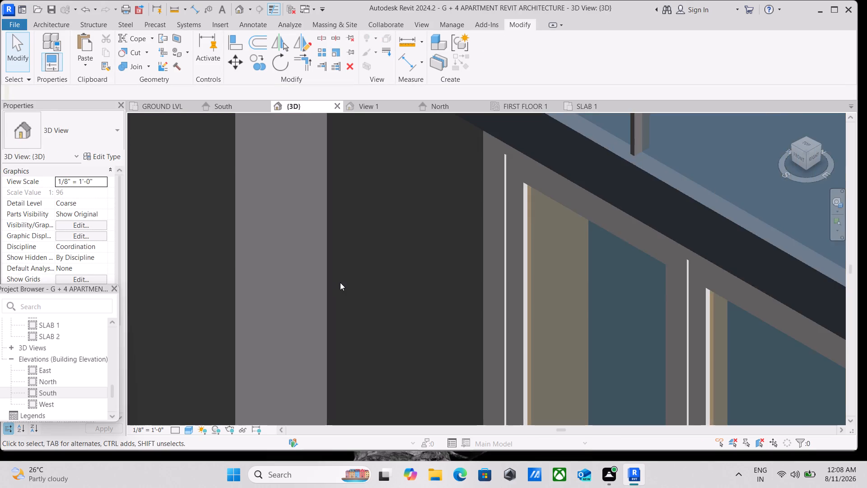
pyautogui.scroll(-20, 343, 283)
pyautogui.scroll(-3, 343, 283)
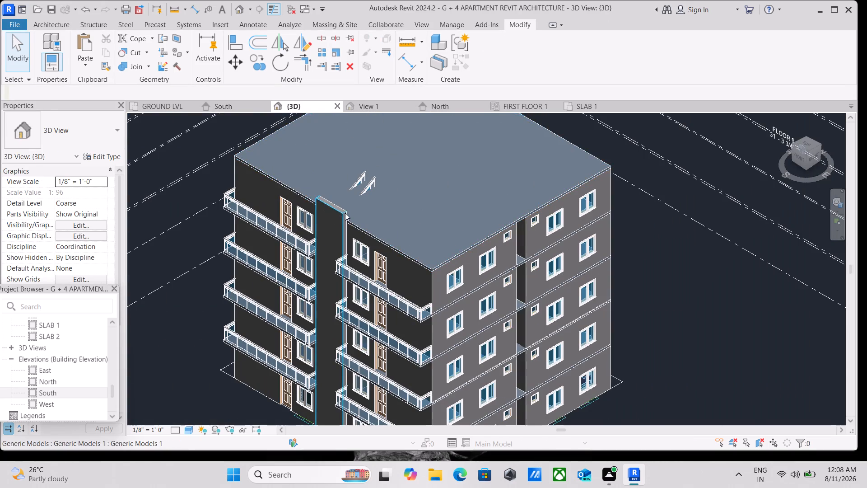
pyautogui.scroll(-3, 353, 251)
pyautogui.moveTo(356, 260); pyautogui.dragTo(459, 172, button='middle')
pyautogui.scroll(8, 444, 319)
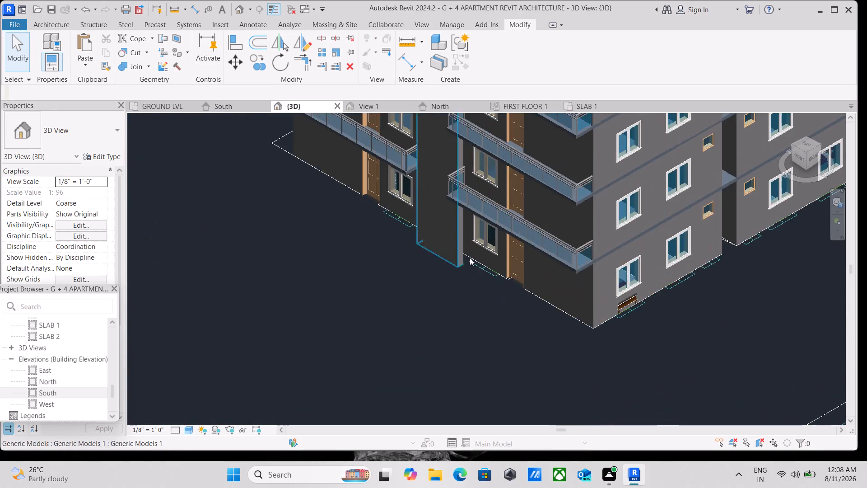
pyautogui.scroll(12, 470, 258)
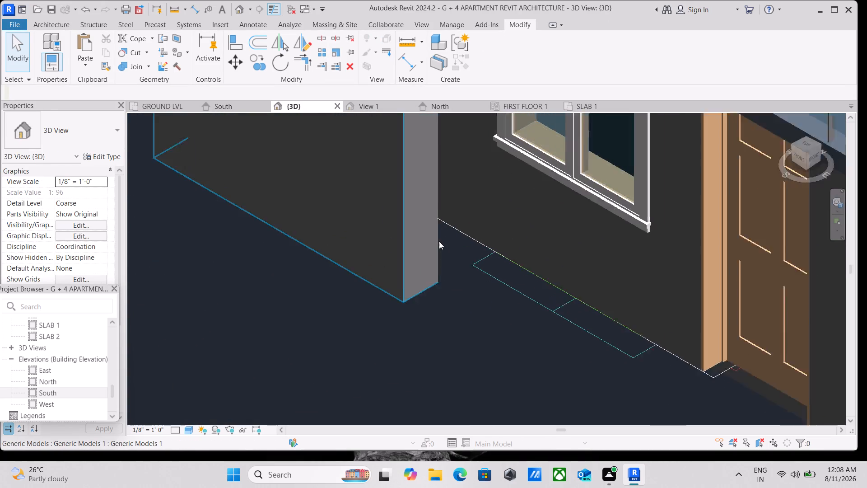
pyautogui.scroll(1, 439, 241)
pyautogui.scroll(-15, 439, 241)
pyautogui.moveTo(441, 241); pyautogui.dragTo(442, 244, button='middle')
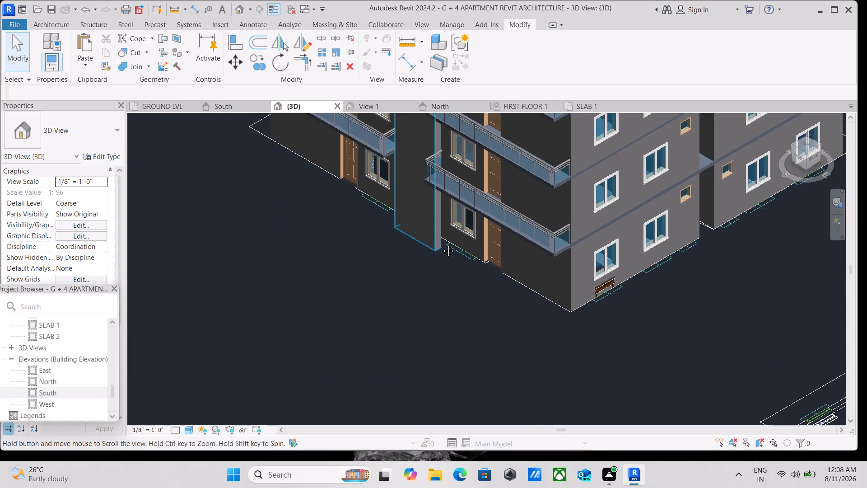
pyautogui.moveTo(442, 244); pyautogui.dragTo(442, 262, button='middle')
pyautogui.scroll(1, 442, 256)
pyautogui.moveTo(442, 256); pyautogui.dragTo(424, 361, button='middle')
pyautogui.scroll(1, 425, 358)
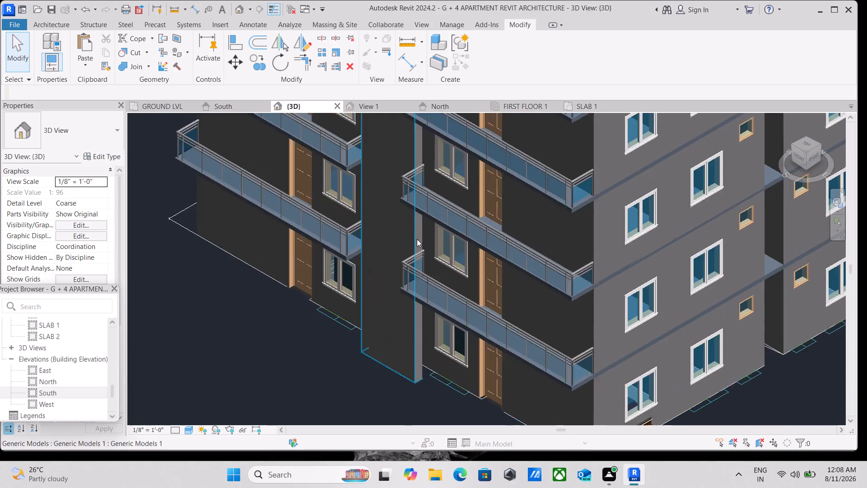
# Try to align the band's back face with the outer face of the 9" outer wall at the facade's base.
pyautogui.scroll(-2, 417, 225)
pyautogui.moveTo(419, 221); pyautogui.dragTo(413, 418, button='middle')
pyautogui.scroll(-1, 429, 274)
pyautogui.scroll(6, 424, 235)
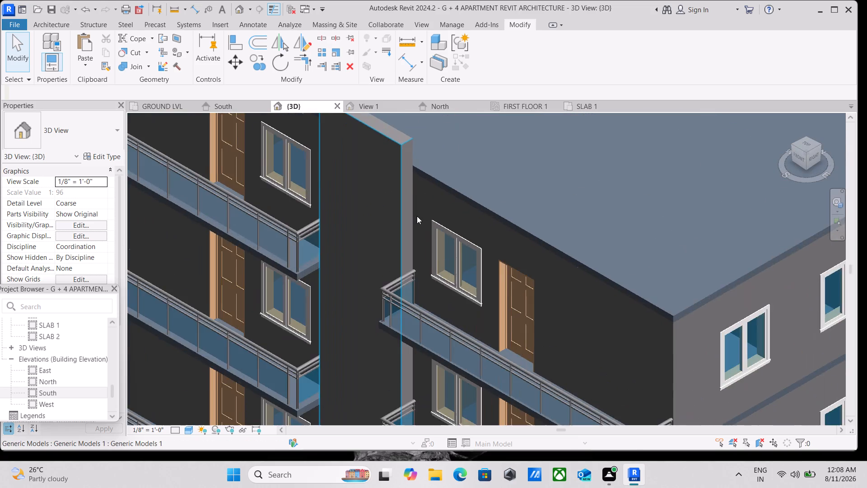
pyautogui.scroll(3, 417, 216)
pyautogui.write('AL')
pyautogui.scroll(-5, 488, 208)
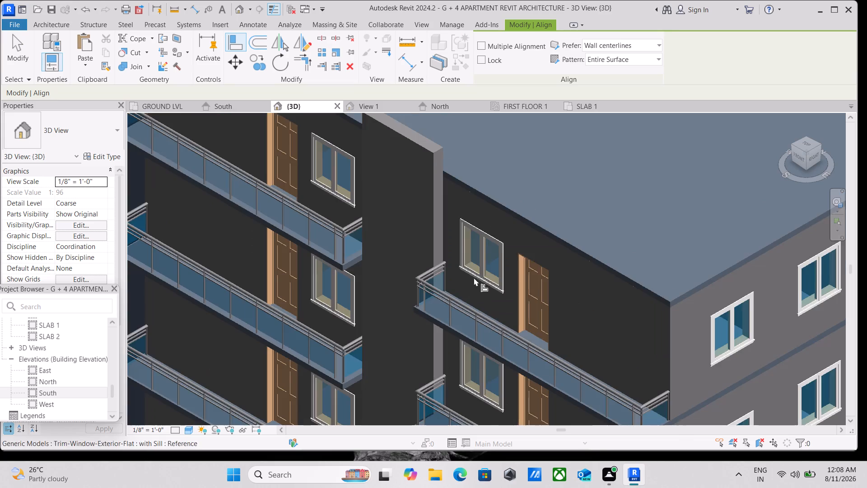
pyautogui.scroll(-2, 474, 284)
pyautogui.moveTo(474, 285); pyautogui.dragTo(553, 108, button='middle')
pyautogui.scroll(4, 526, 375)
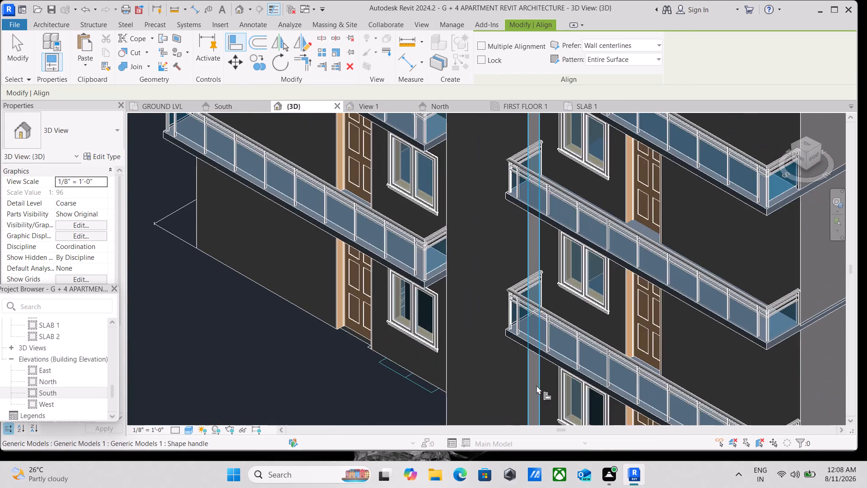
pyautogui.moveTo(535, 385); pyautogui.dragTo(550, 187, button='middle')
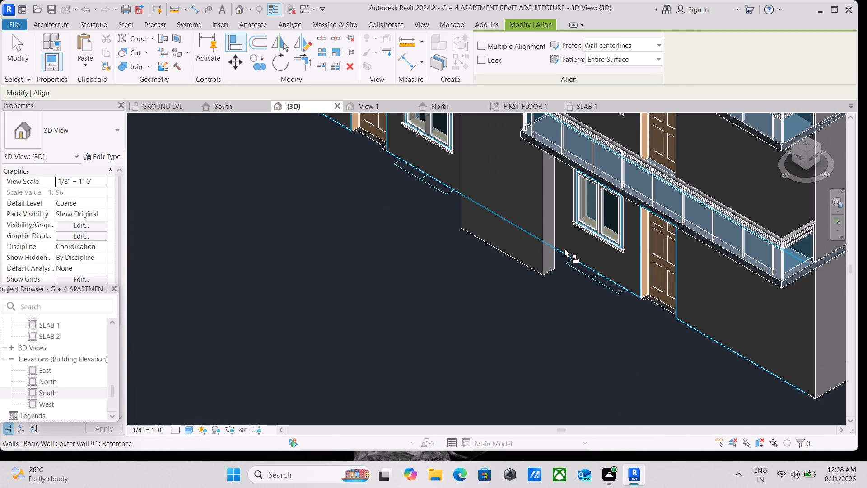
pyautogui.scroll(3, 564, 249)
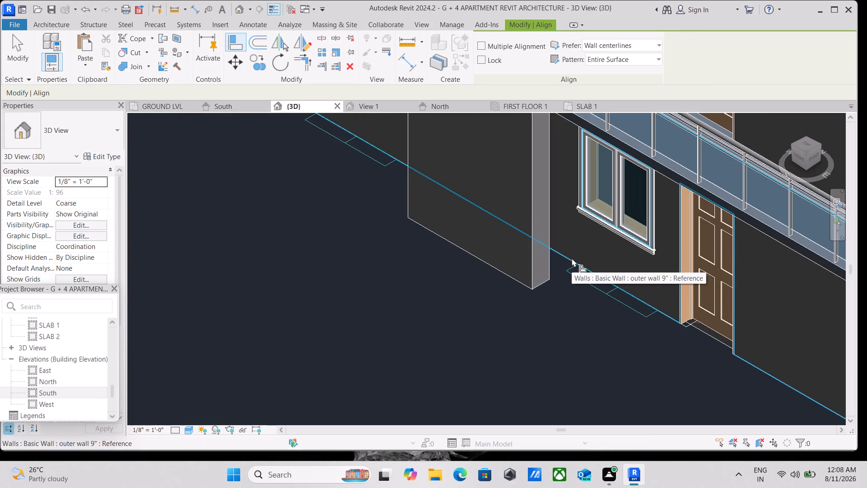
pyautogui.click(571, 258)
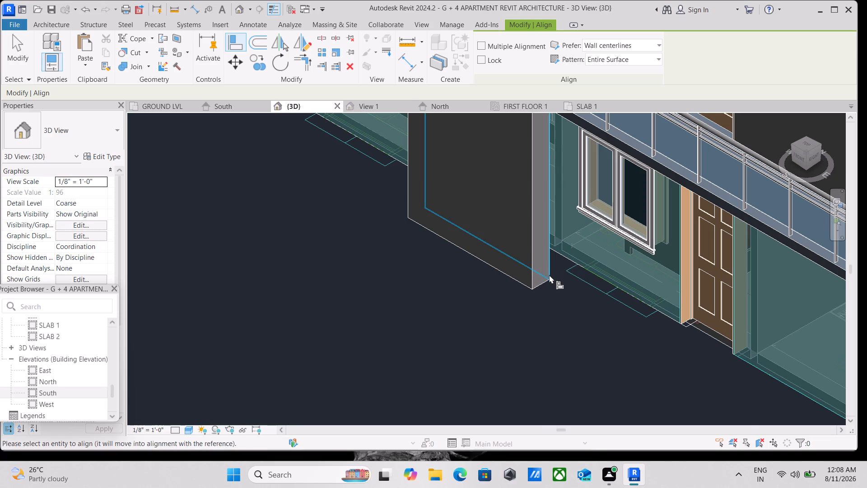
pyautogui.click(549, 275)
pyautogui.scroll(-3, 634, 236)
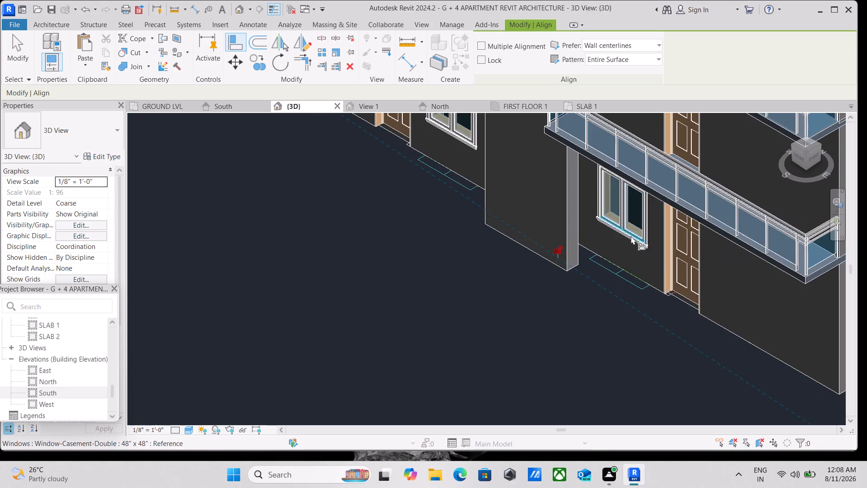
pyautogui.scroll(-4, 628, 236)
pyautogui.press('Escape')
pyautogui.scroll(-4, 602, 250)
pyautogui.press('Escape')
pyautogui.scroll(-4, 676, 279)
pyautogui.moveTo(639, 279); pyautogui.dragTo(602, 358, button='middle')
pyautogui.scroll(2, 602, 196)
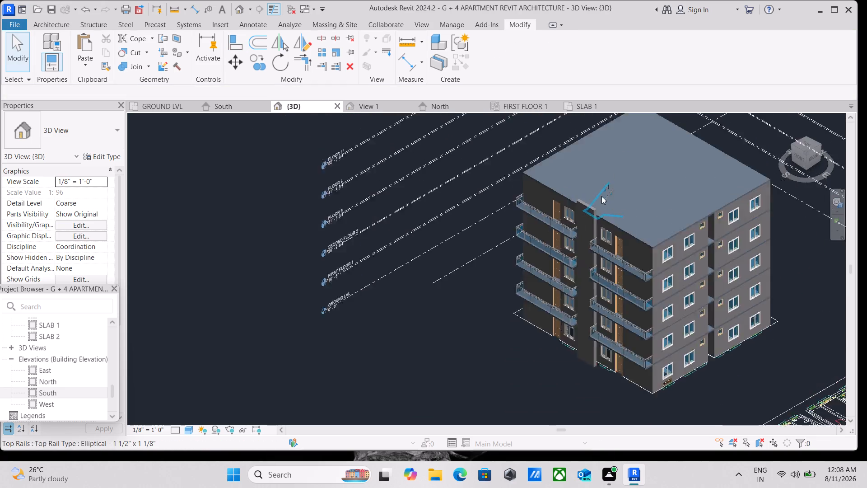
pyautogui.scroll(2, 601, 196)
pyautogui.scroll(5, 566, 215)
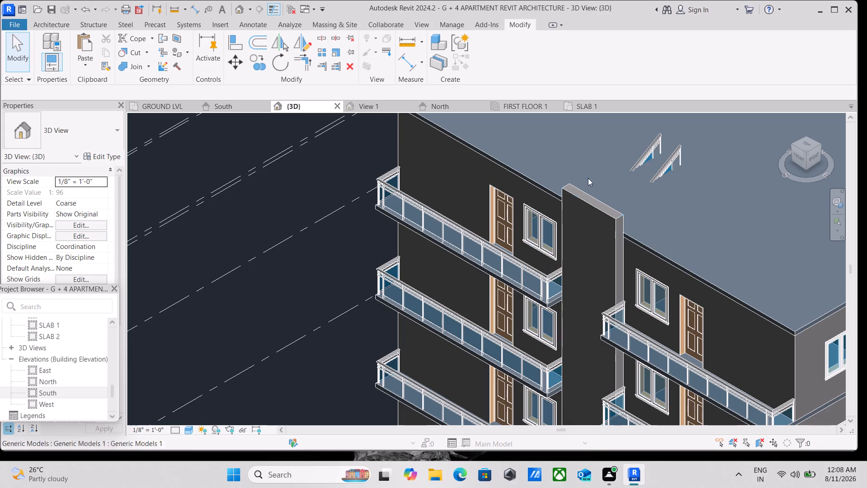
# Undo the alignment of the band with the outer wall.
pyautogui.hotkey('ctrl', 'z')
# In the front 3D view, stretch the generic model band's top face higher above the roof and deselect the band.
pyautogui.scroll(-4, 638, 204)
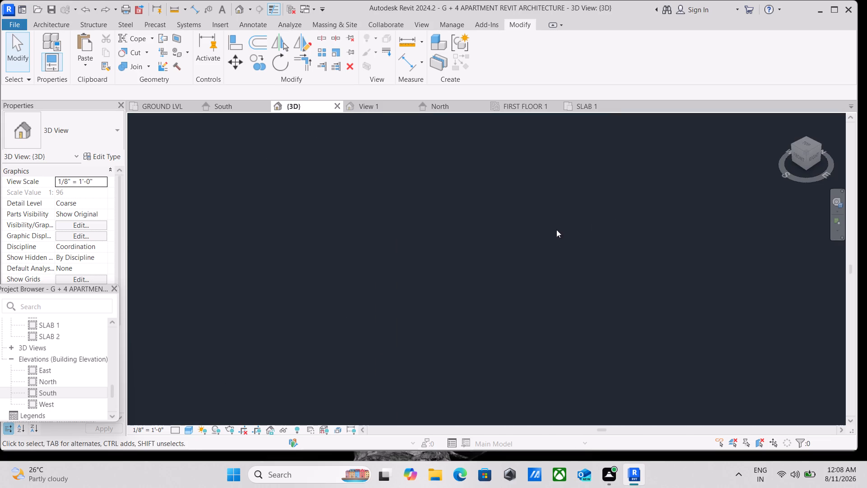
pyautogui.scroll(-4, 444, 177)
pyautogui.scroll(-5, 534, 286)
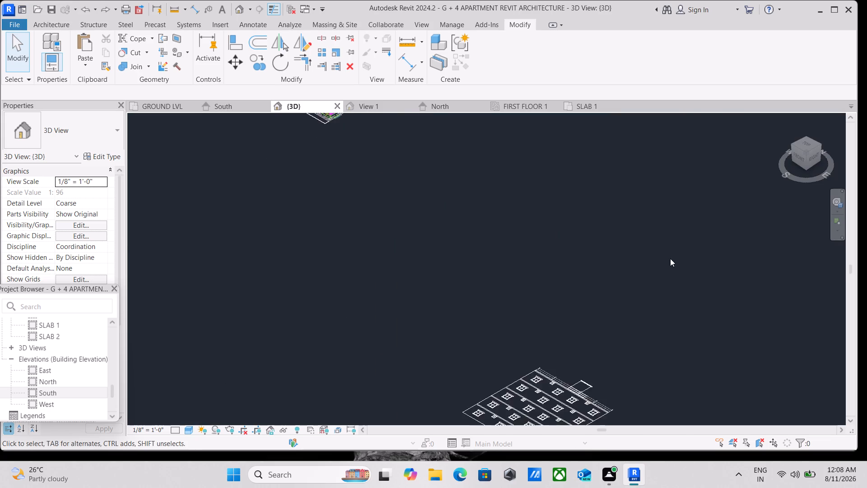
pyautogui.scroll(-3, 673, 257)
pyautogui.scroll(3, 371, 87)
pyautogui.scroll(1, 378, 155)
pyautogui.moveTo(379, 162); pyautogui.dragTo(453, 389, button='middle')
pyautogui.scroll(1, 453, 389)
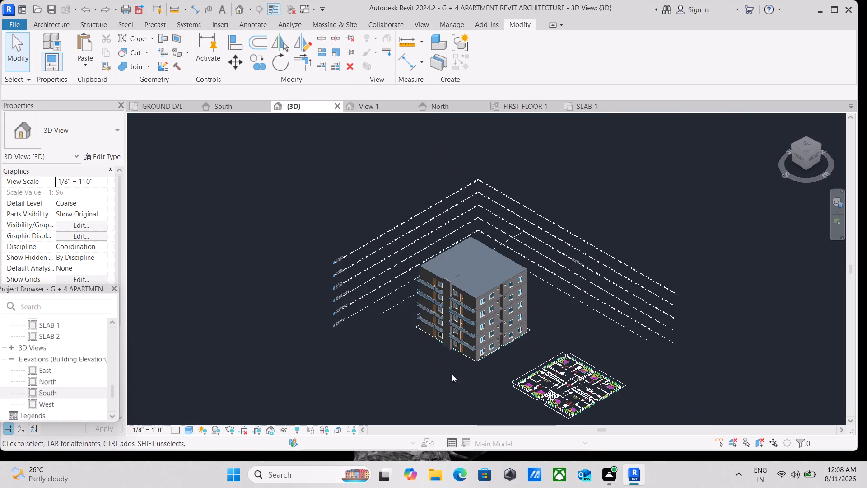
pyautogui.scroll(5, 435, 274)
pyautogui.scroll(4, 443, 312)
pyautogui.scroll(5, 501, 263)
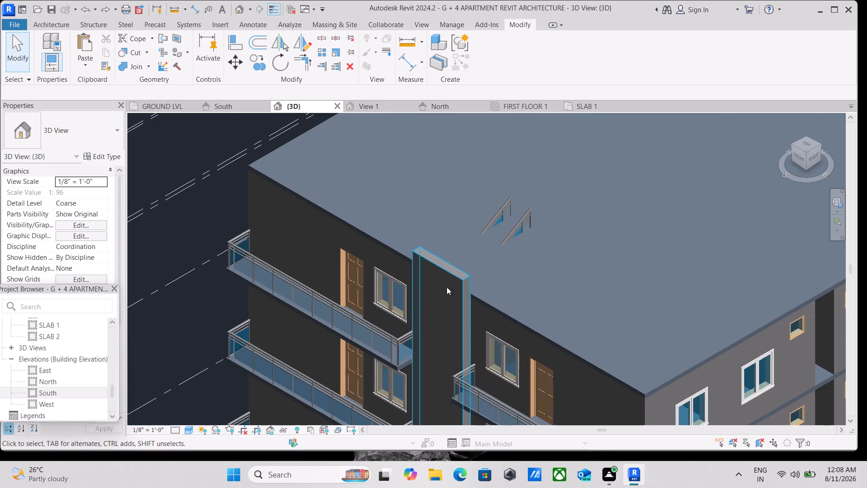
pyautogui.scroll(4, 430, 288)
pyautogui.click(800, 156)
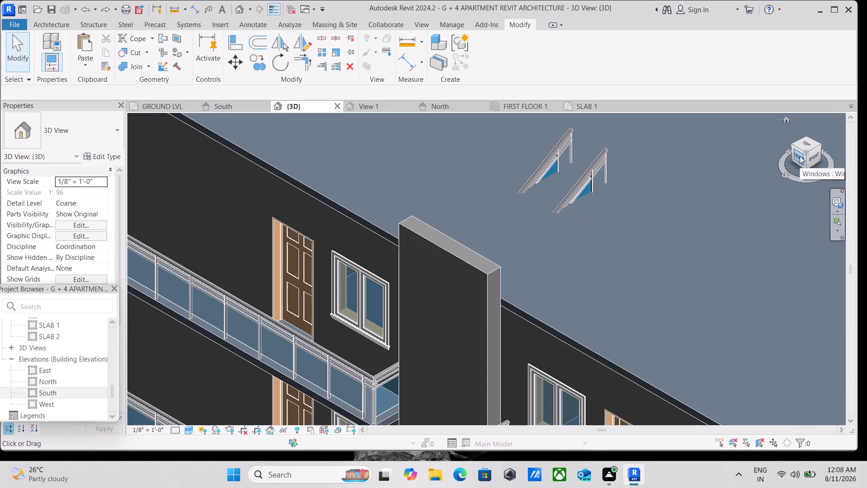
pyautogui.scroll(4, 528, 261)
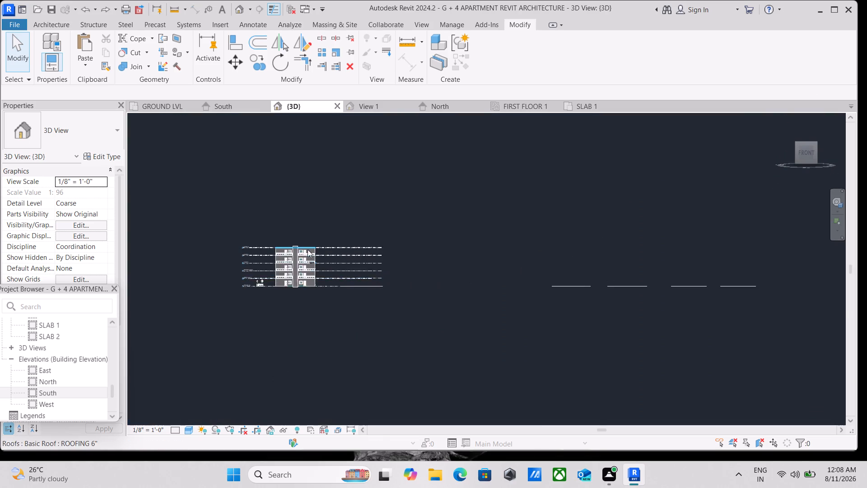
pyautogui.scroll(5, 308, 250)
pyautogui.scroll(13, 268, 250)
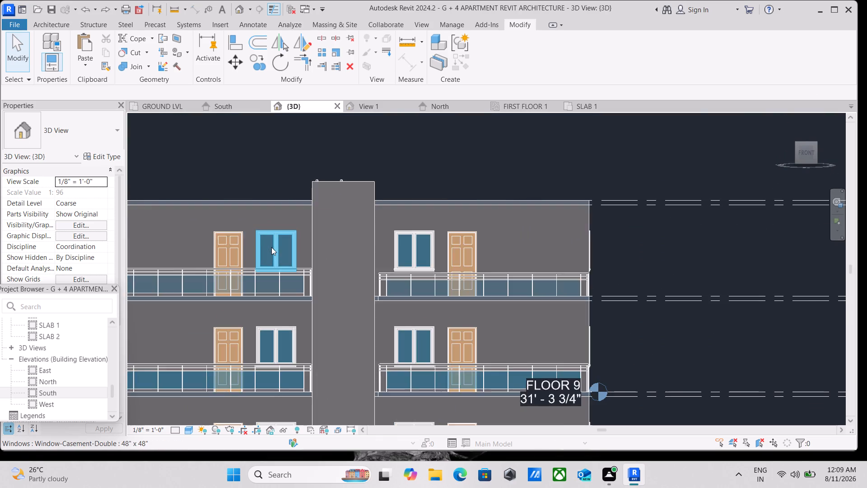
pyautogui.scroll(5, 271, 247)
pyautogui.press('Escape')
pyautogui.moveTo(308, 198); pyautogui.dragTo(335, 221, button='middle')
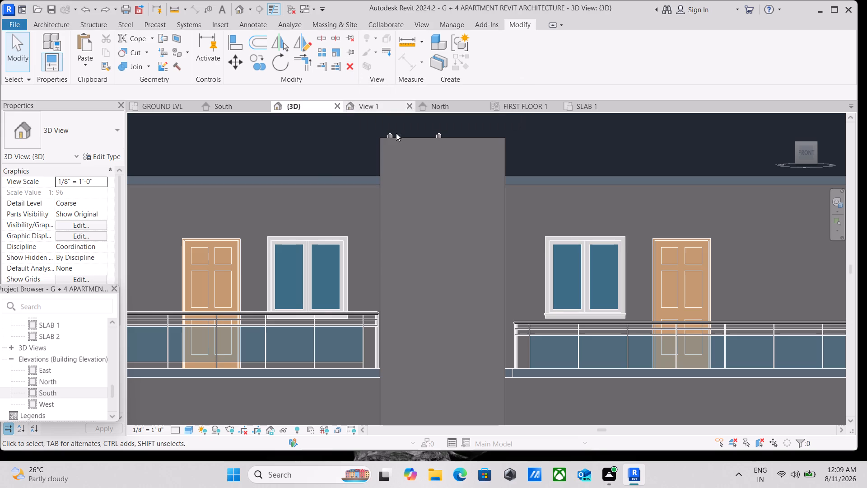
pyautogui.scroll(-3, 426, 171)
pyautogui.click(439, 151)
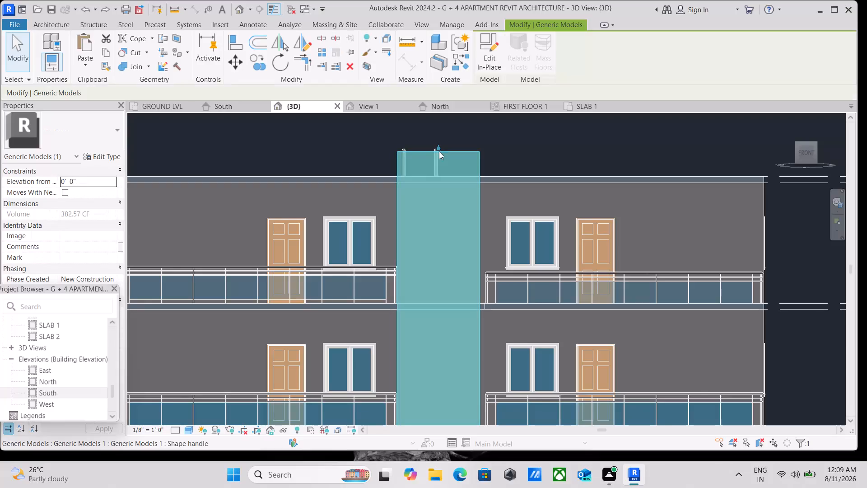
pyautogui.moveTo(437, 145); pyautogui.dragTo(437, 131)
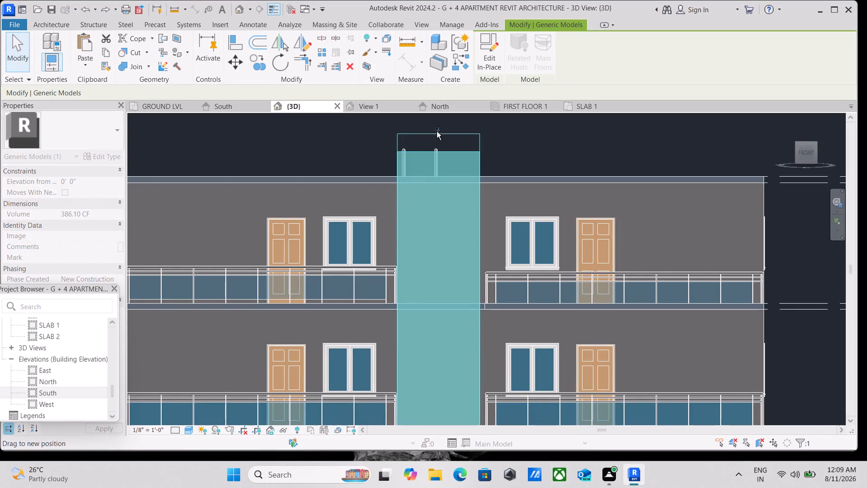
pyautogui.moveTo(437, 131); pyautogui.dragTo(437, 129)
pyautogui.scroll(-3, 440, 134)
pyautogui.scroll(2, 435, 115)
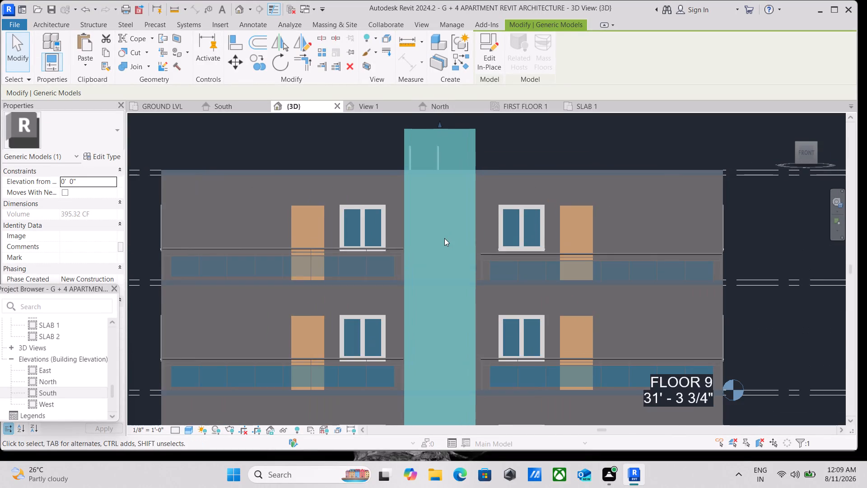
pyautogui.scroll(-2, 444, 238)
pyautogui.press('Escape')
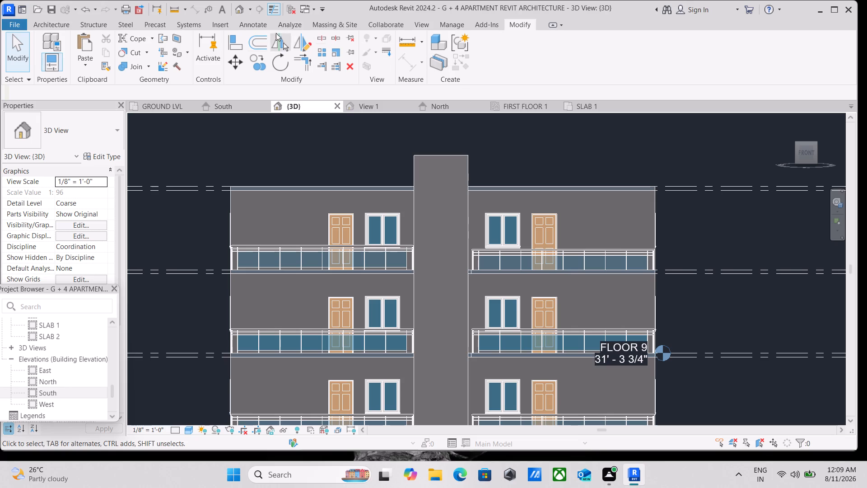
# Start a shaft opening and try to sketch its rectangular boundary with a 6" offset on the band's front face.
pyautogui.click(58, 23)
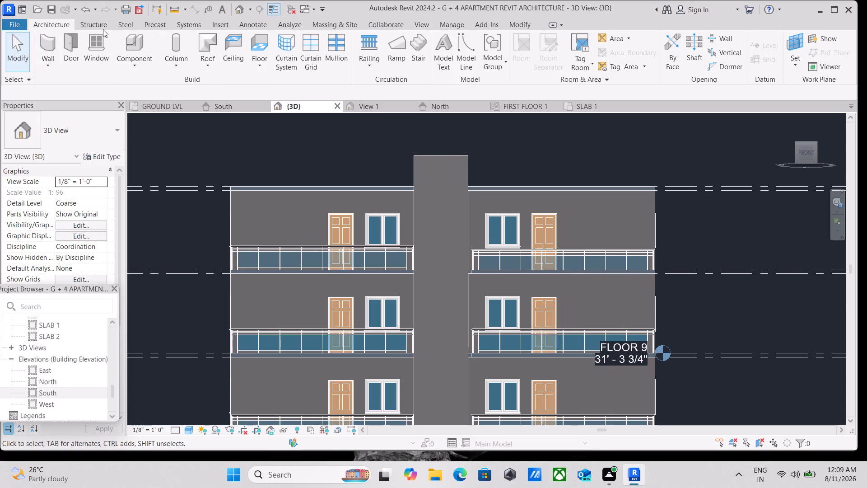
pyautogui.click(697, 53)
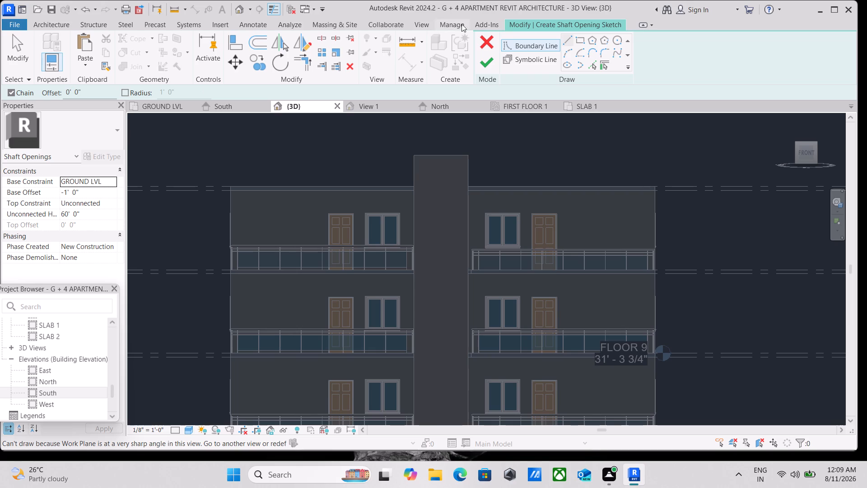
pyautogui.click(582, 37)
pyautogui.moveTo(86, 89); pyautogui.dragTo(40, 90)
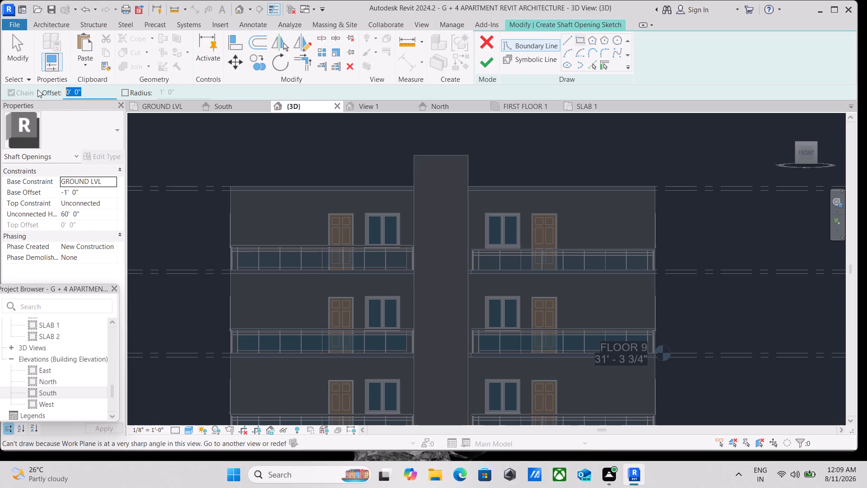
pyautogui.press('6')
pyautogui.hotkey('shift', '"')
pyautogui.press('Return')
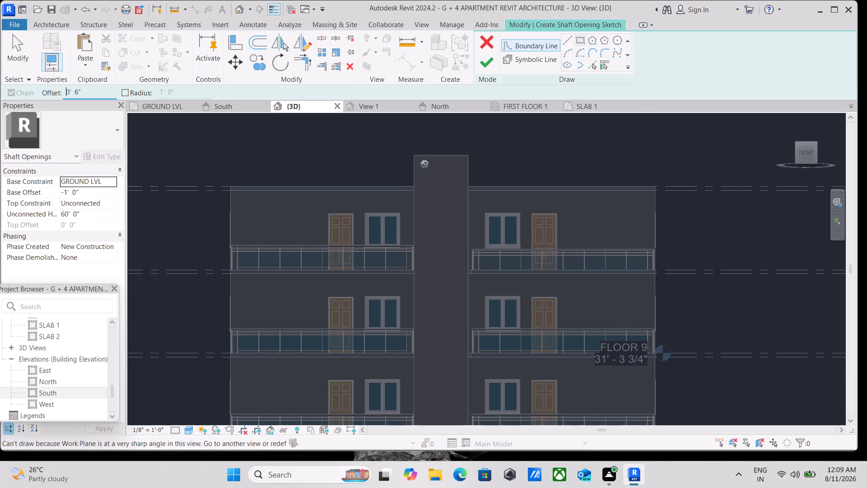
pyautogui.click(581, 38)
pyautogui.scroll(3, 417, 169)
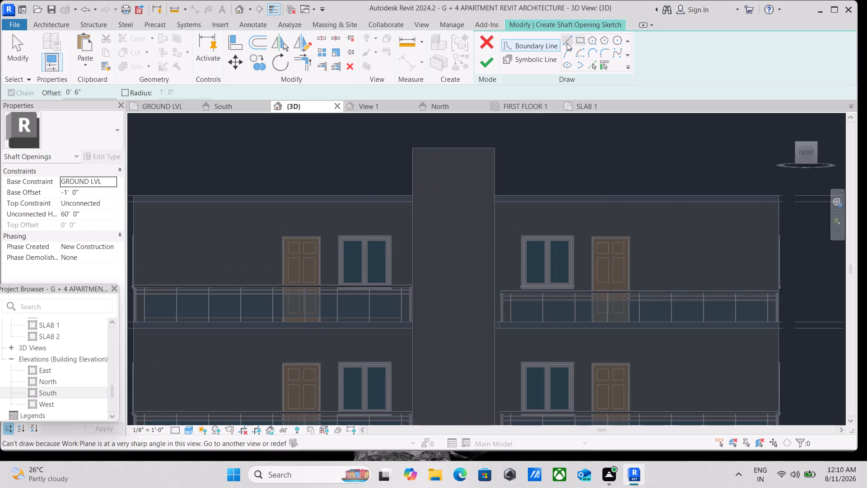
pyautogui.click(580, 39)
pyautogui.click(419, 168)
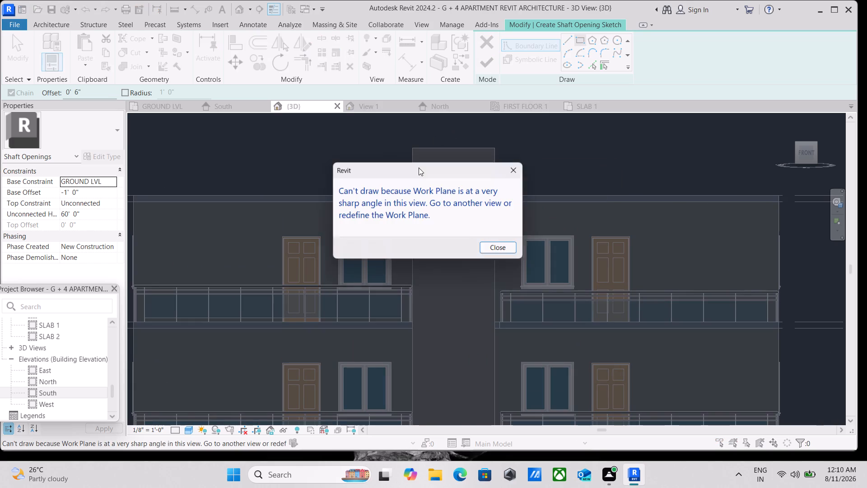
pyautogui.click(508, 250)
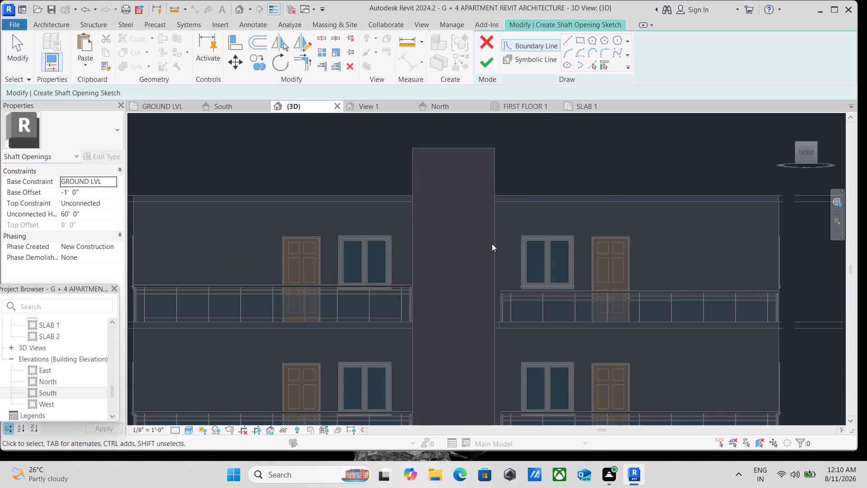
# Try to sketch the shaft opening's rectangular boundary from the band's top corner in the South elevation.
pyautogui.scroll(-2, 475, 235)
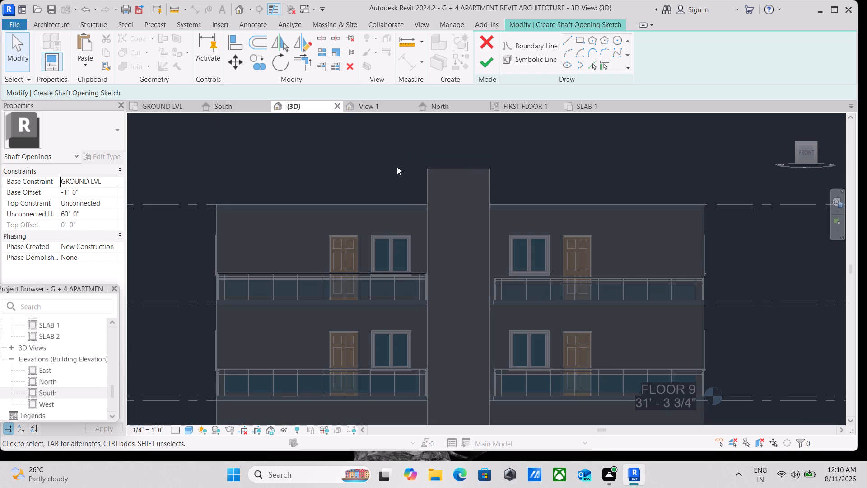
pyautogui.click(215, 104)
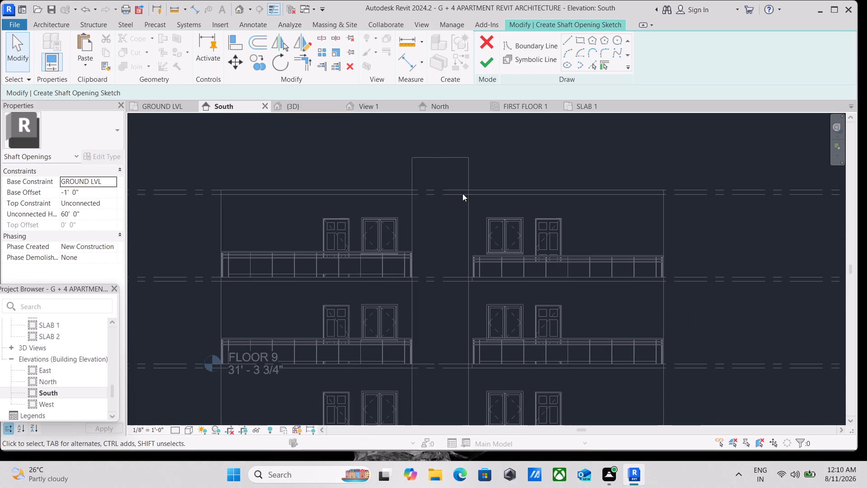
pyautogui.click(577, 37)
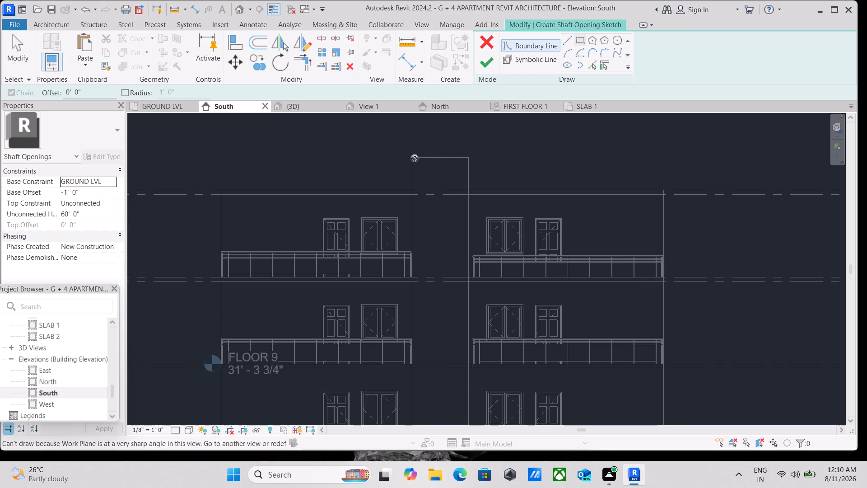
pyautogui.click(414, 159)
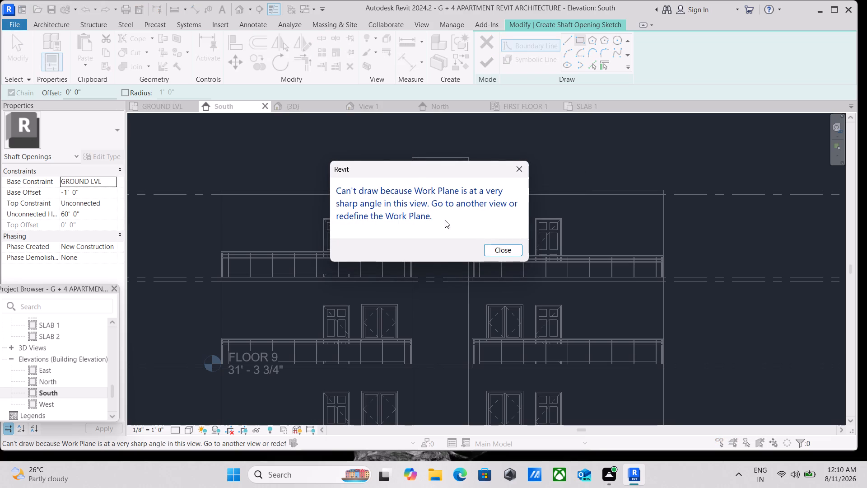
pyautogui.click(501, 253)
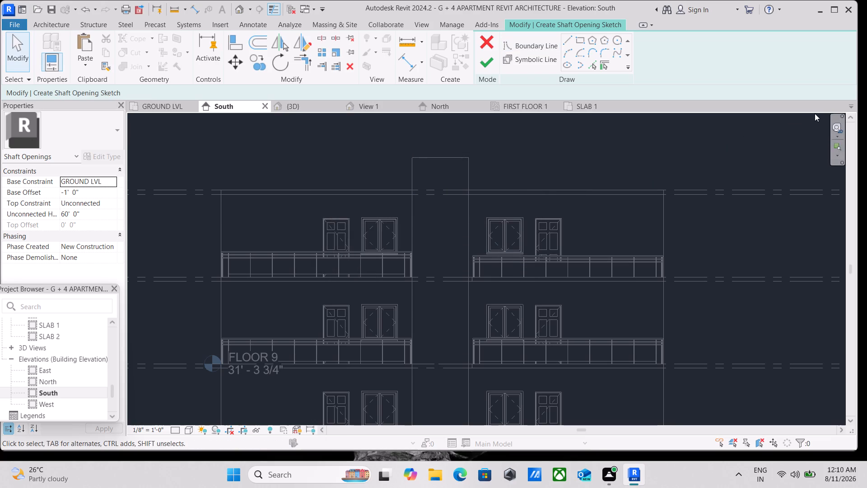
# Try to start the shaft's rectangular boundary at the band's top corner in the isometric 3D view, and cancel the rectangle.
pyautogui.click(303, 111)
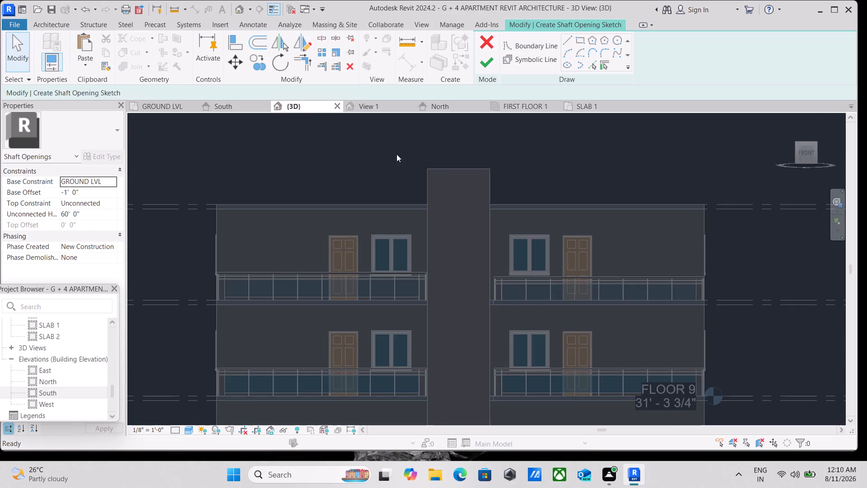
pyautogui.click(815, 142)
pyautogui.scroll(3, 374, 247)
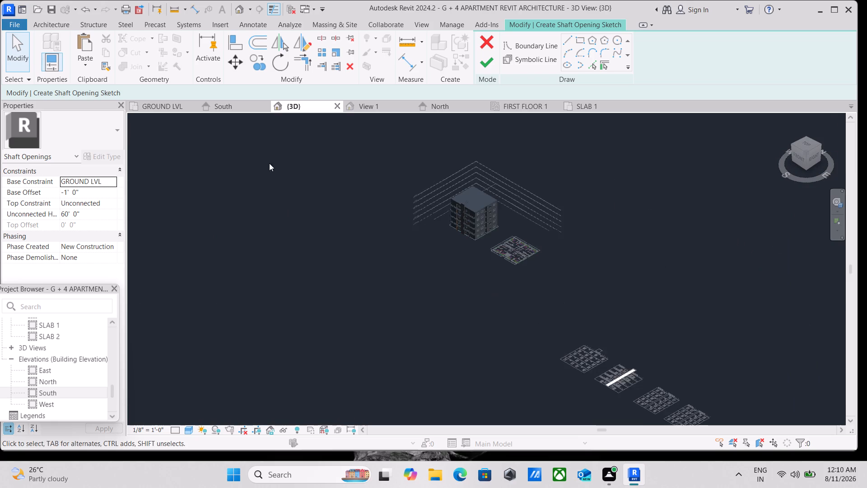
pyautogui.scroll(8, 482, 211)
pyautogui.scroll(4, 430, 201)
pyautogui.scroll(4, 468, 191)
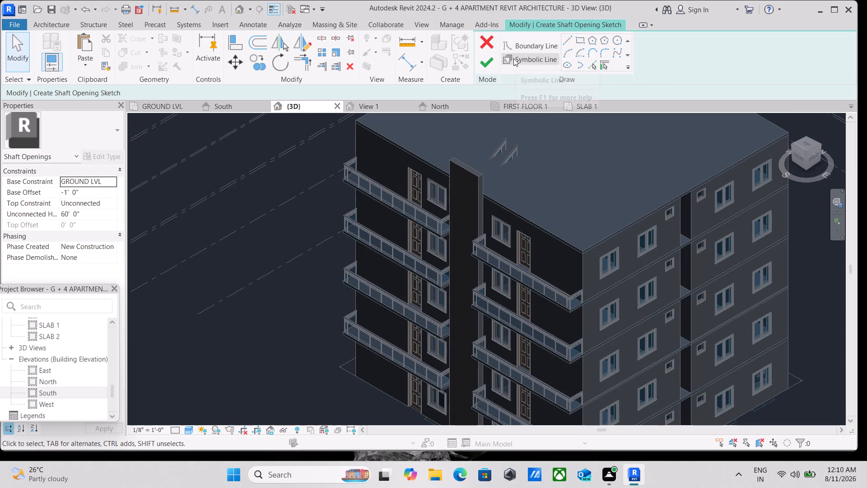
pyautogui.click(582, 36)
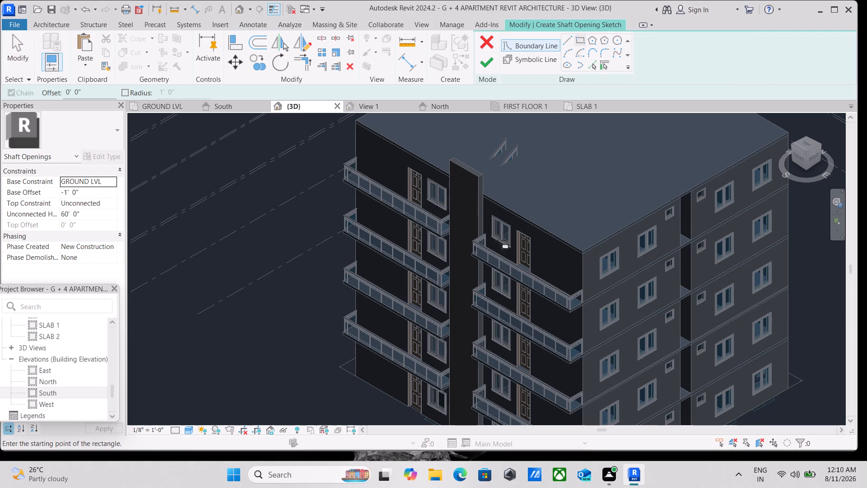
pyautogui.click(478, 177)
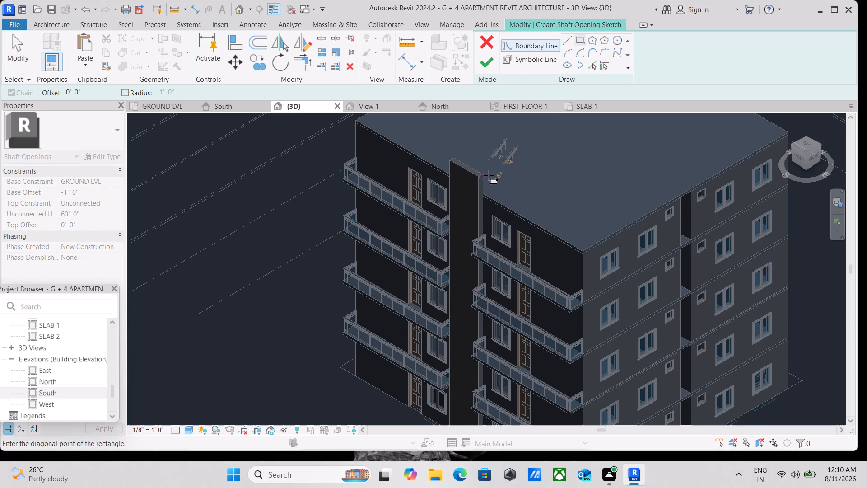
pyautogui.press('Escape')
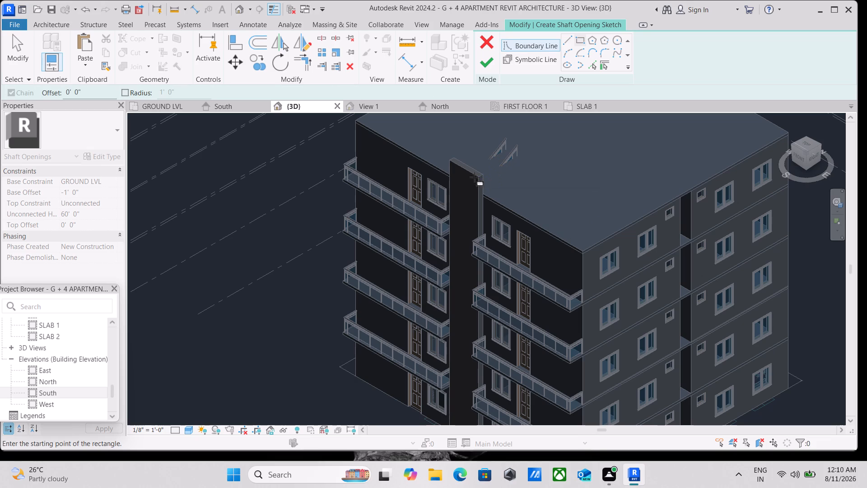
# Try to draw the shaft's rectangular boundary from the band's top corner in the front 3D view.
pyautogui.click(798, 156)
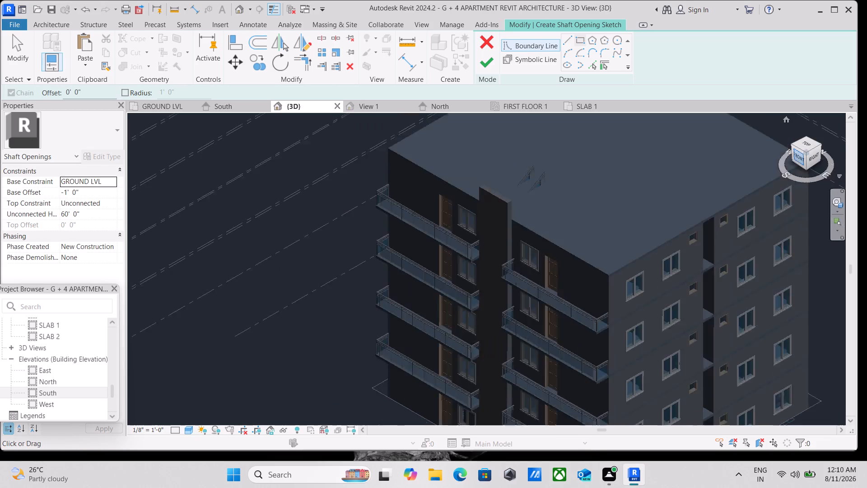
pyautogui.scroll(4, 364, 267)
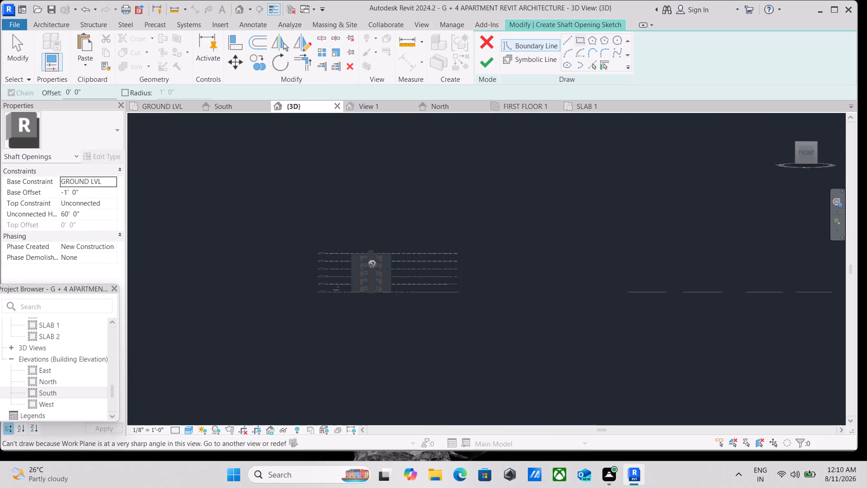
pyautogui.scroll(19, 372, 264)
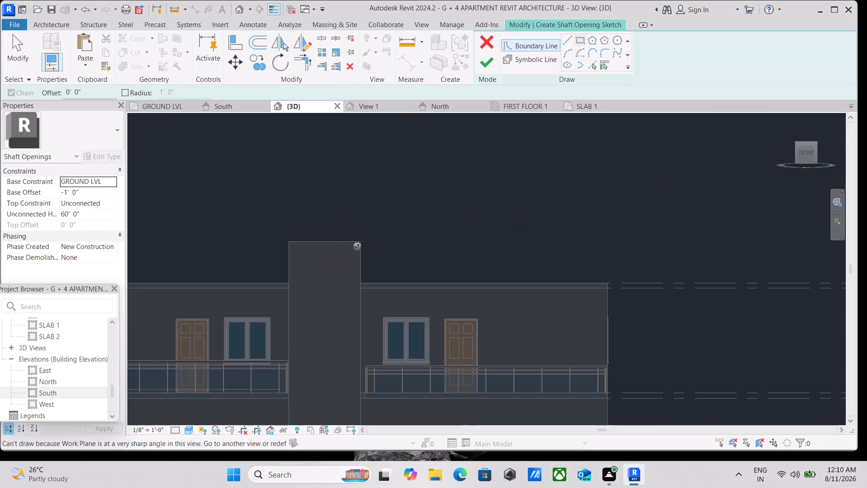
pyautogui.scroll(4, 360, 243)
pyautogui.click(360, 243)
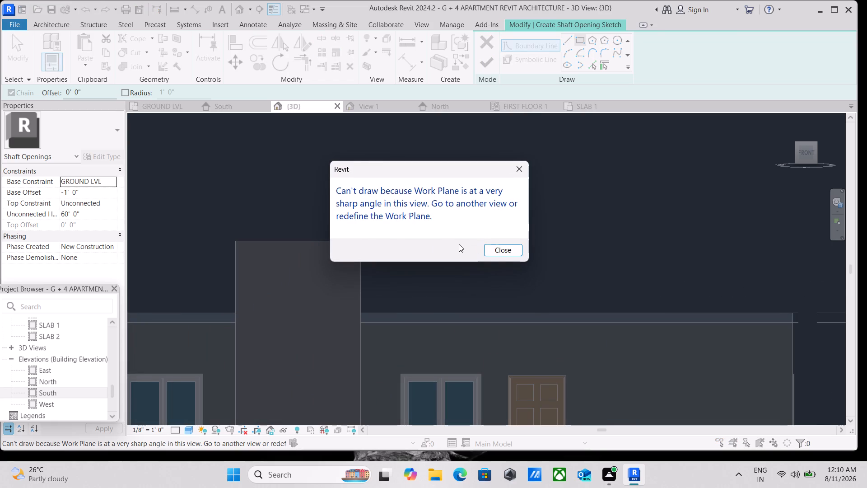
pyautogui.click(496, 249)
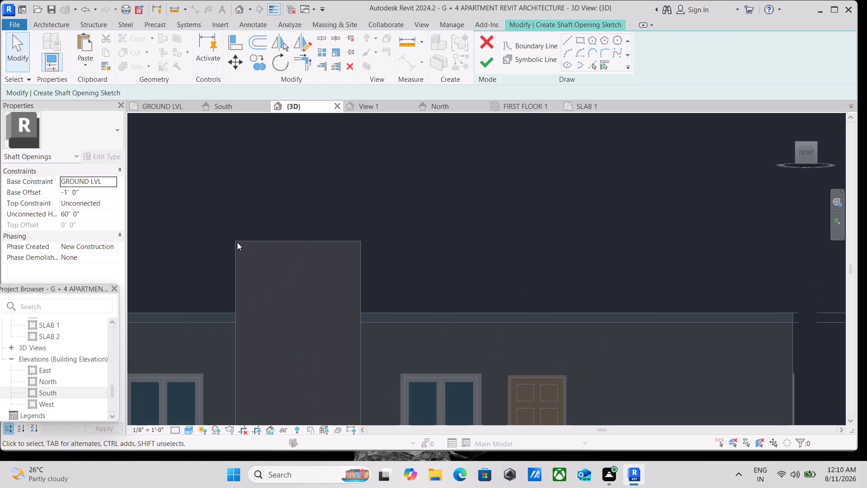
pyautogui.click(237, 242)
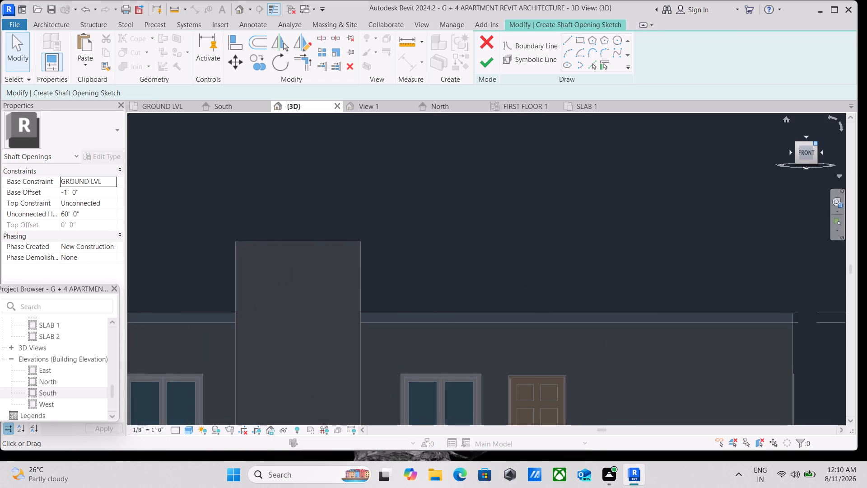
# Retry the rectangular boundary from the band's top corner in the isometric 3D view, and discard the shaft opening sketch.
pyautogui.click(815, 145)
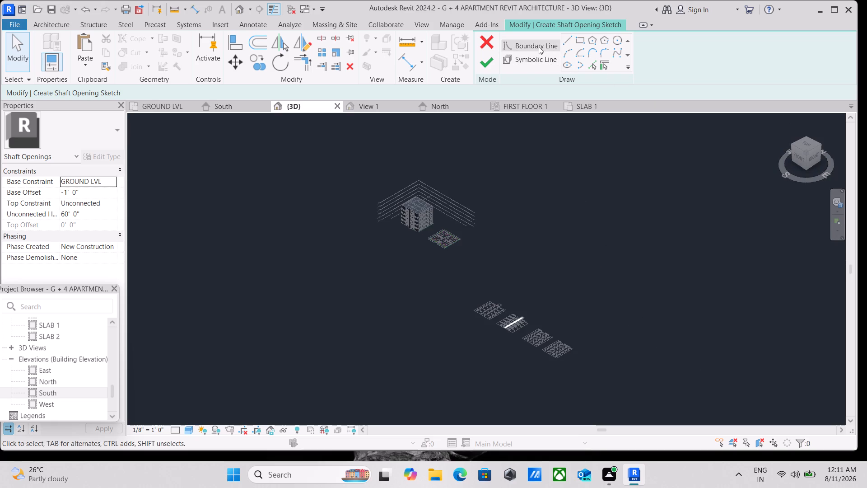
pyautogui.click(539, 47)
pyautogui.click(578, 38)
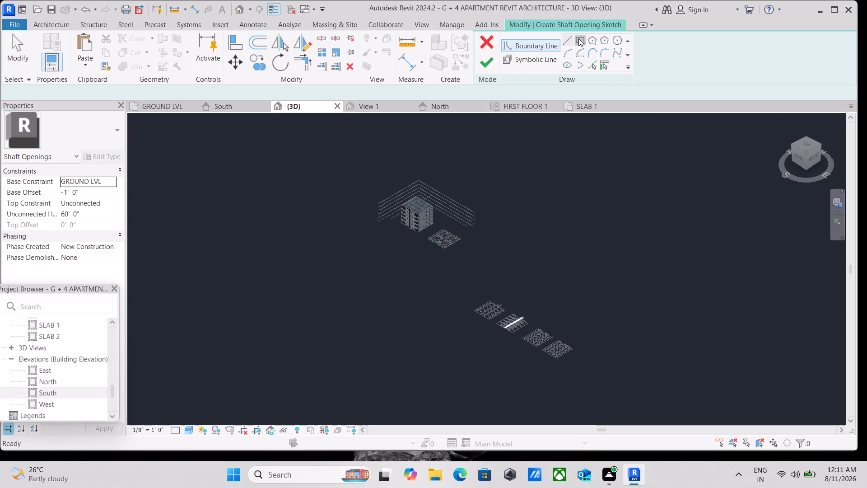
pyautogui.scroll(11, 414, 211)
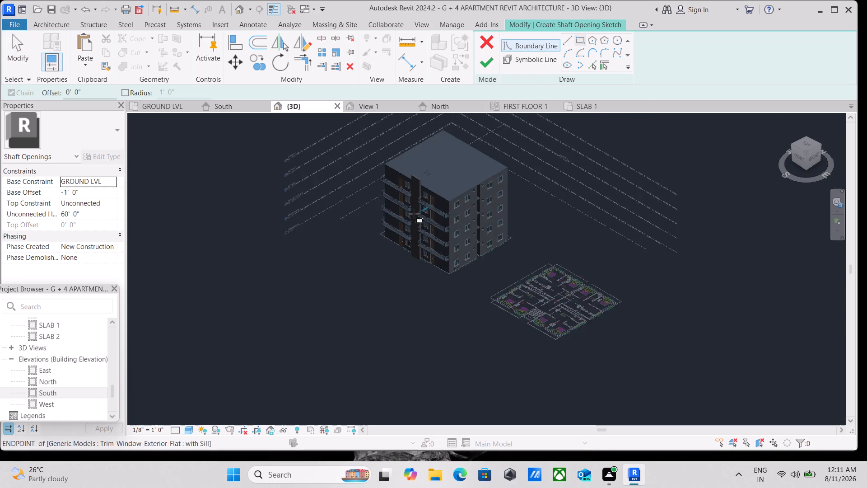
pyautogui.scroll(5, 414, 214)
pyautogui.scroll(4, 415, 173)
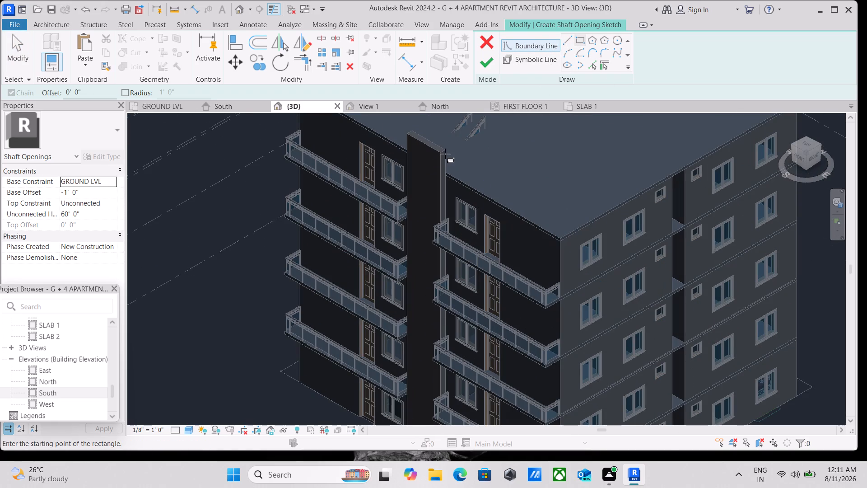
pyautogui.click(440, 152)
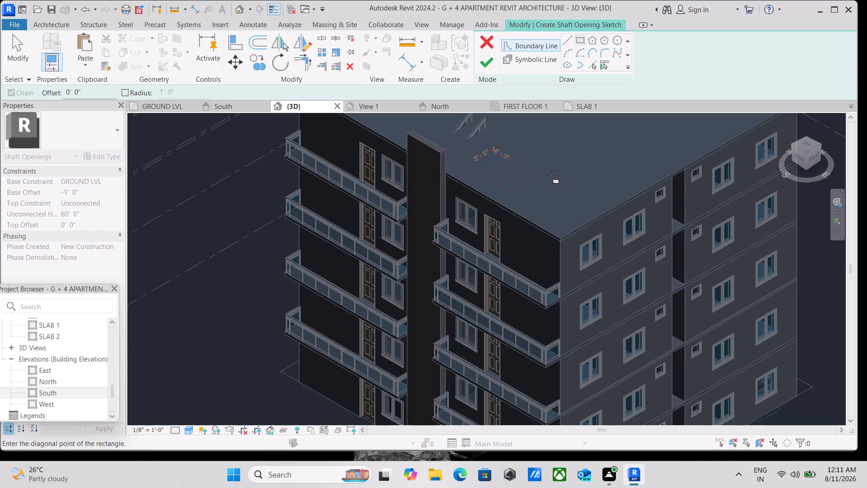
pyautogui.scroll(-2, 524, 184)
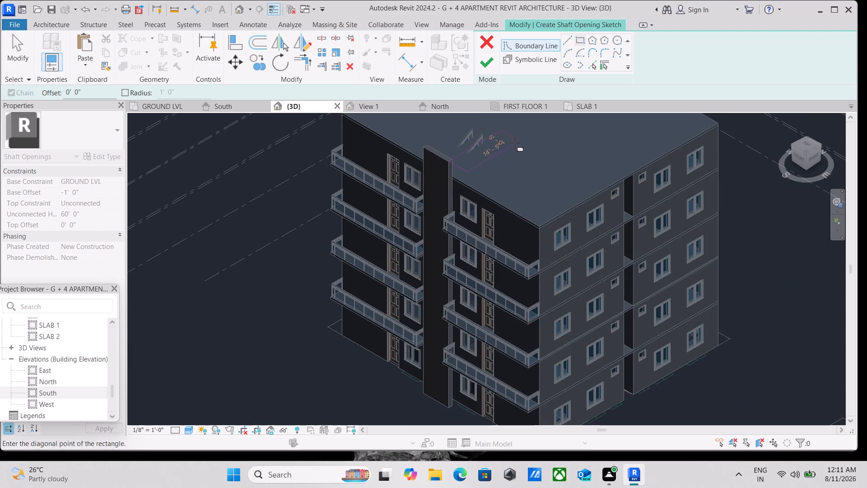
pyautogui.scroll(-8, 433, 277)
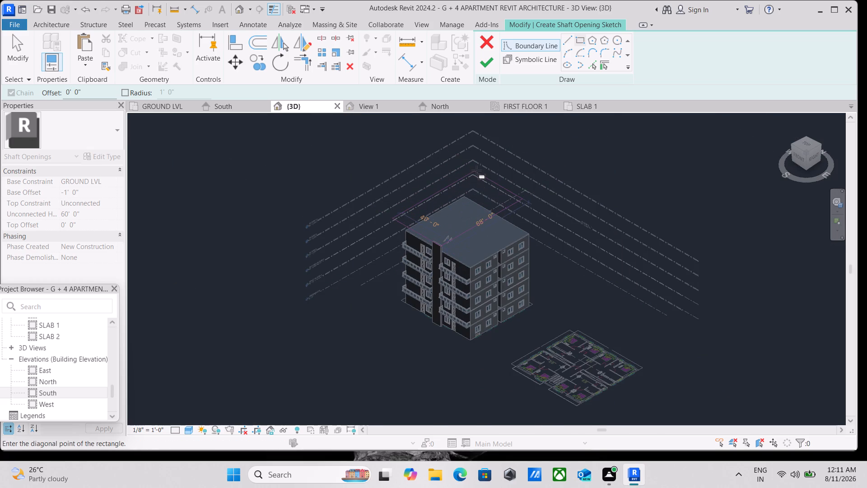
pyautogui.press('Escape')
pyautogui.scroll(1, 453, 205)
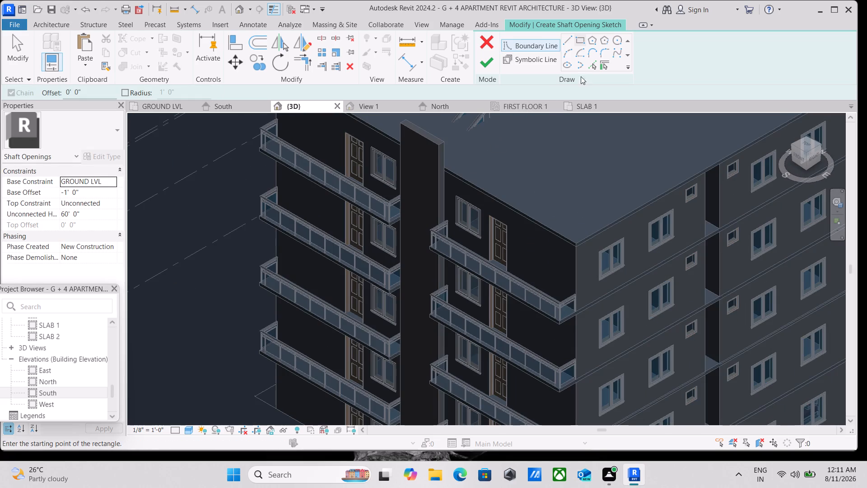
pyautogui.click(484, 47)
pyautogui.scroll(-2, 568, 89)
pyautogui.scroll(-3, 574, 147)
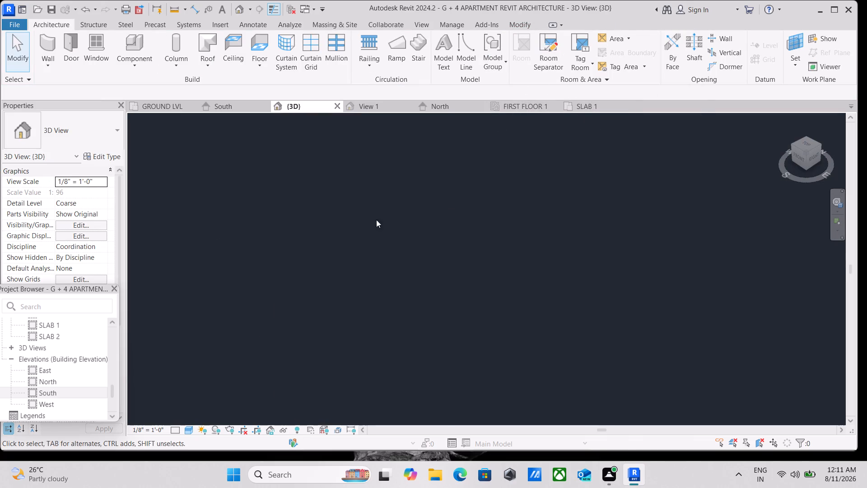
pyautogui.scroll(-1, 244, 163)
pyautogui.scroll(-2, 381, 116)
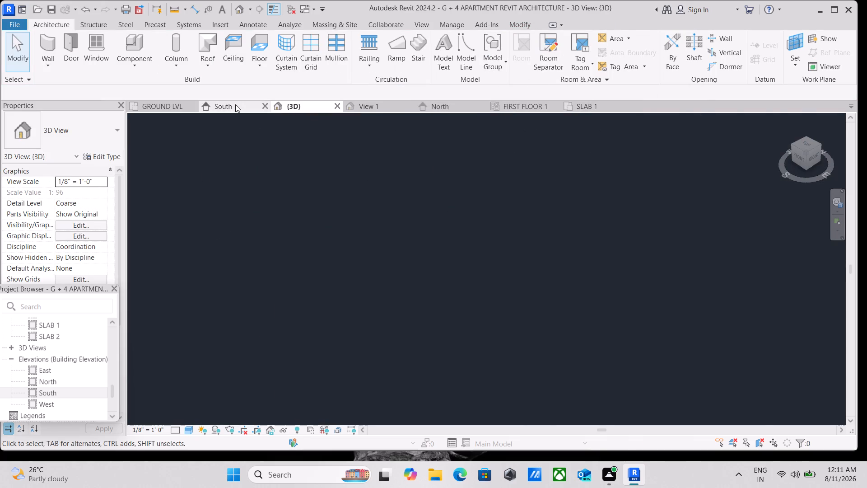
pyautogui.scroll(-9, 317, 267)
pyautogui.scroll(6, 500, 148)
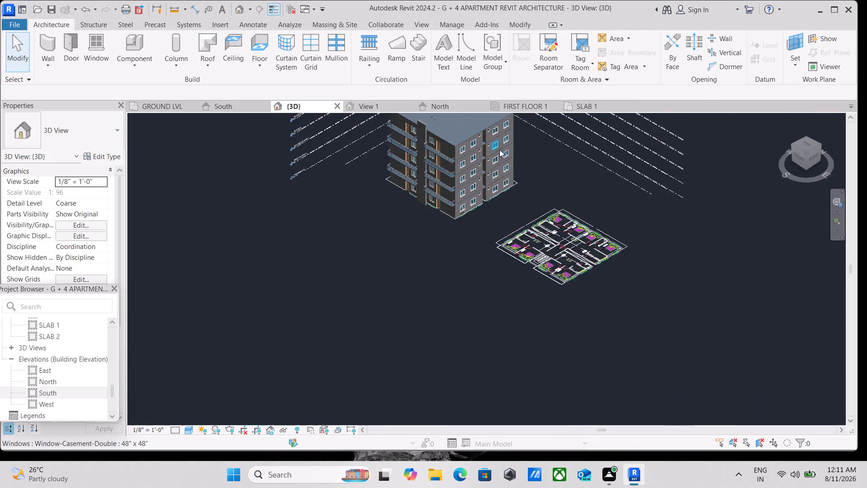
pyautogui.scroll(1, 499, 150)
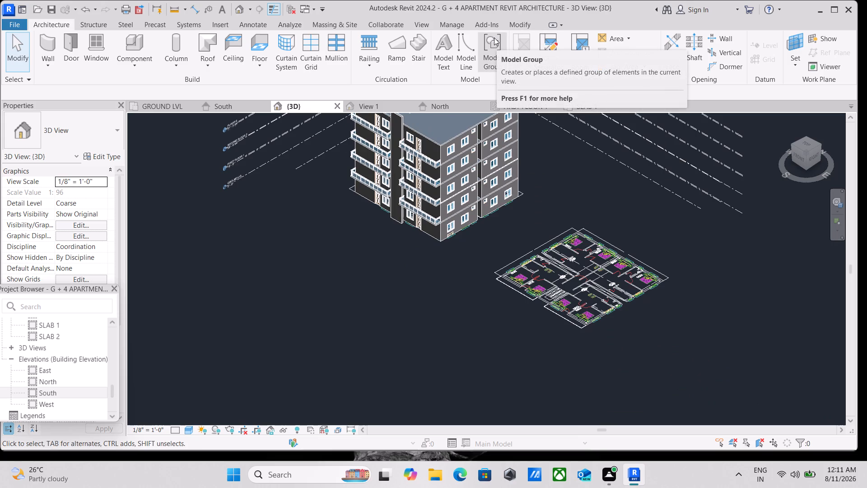
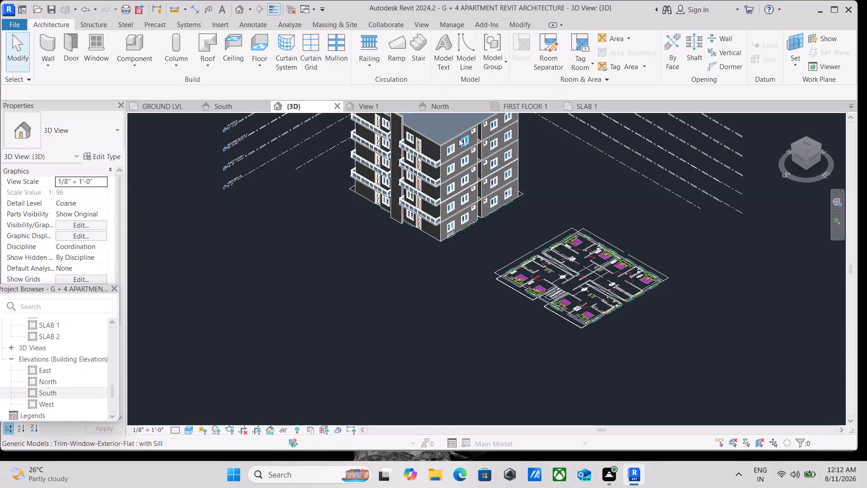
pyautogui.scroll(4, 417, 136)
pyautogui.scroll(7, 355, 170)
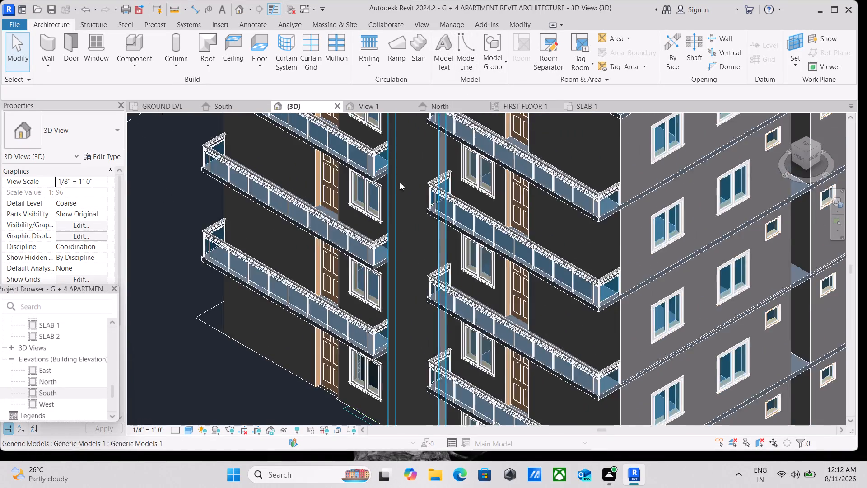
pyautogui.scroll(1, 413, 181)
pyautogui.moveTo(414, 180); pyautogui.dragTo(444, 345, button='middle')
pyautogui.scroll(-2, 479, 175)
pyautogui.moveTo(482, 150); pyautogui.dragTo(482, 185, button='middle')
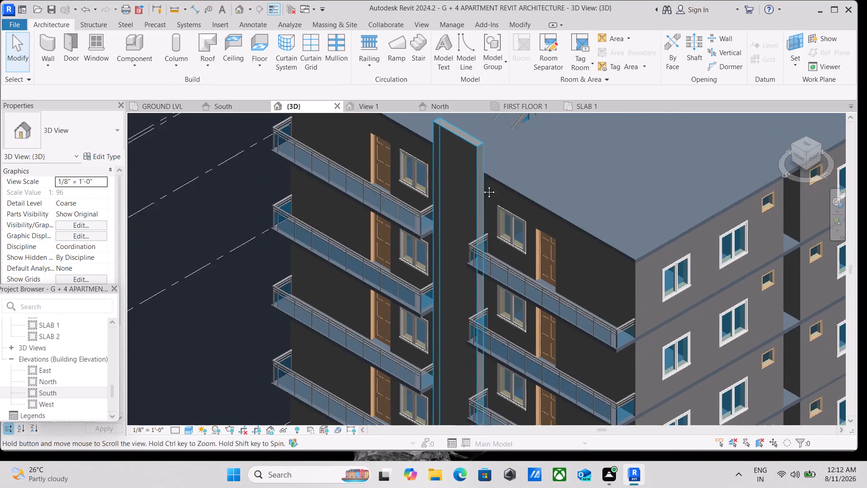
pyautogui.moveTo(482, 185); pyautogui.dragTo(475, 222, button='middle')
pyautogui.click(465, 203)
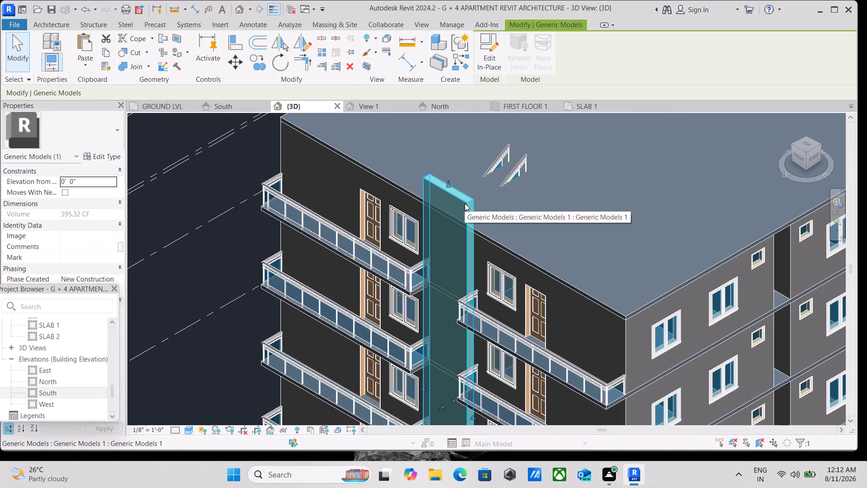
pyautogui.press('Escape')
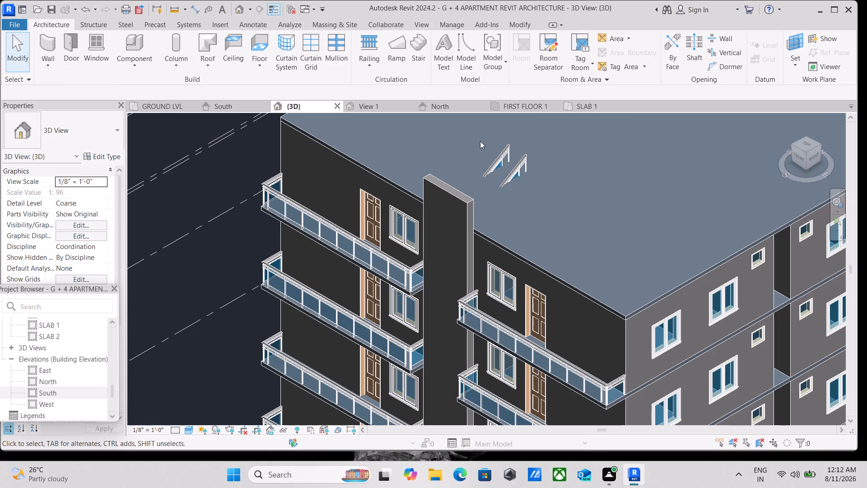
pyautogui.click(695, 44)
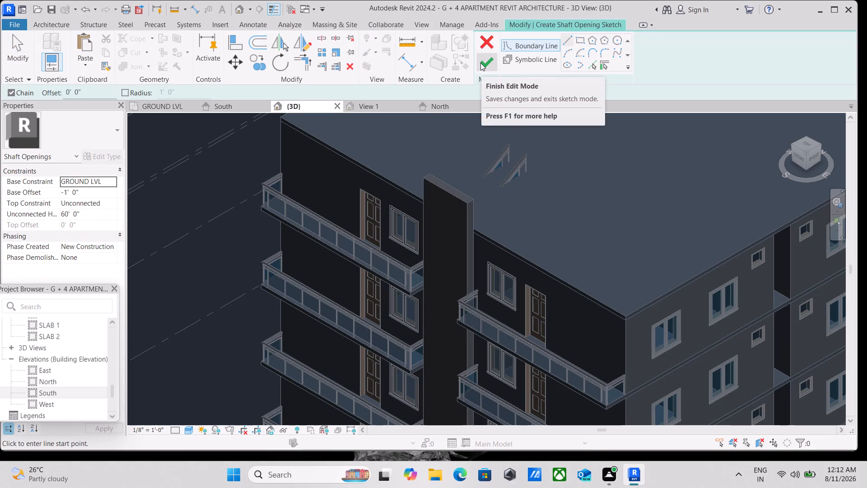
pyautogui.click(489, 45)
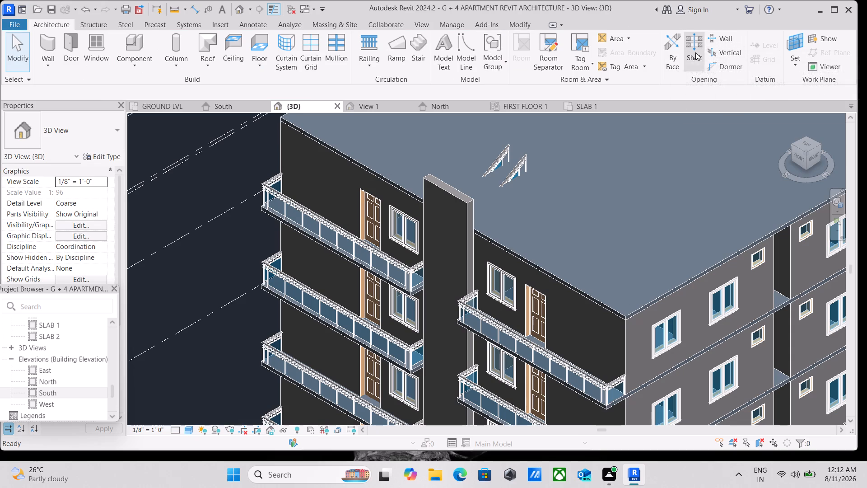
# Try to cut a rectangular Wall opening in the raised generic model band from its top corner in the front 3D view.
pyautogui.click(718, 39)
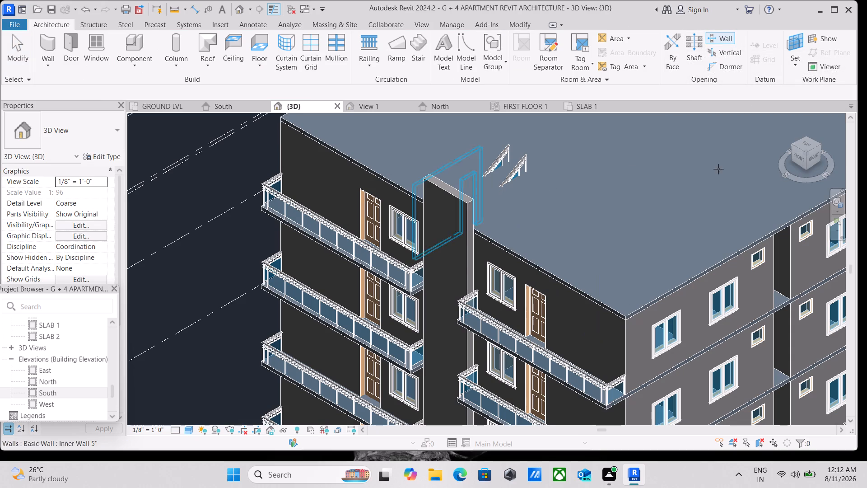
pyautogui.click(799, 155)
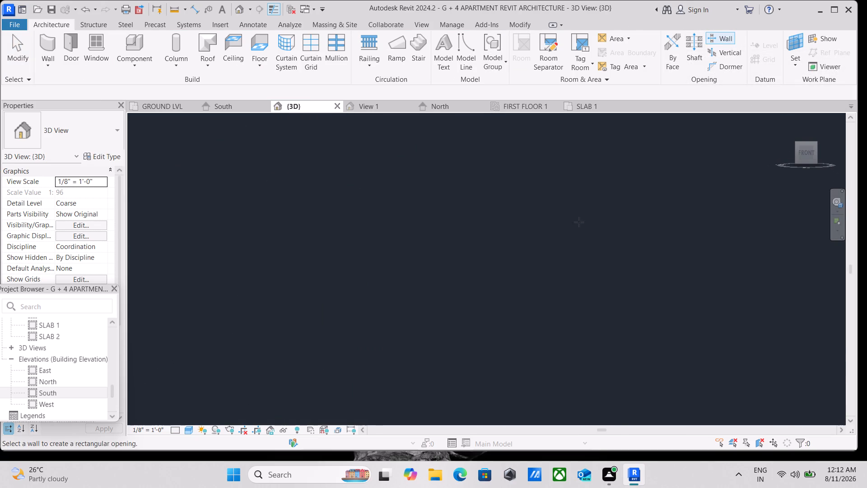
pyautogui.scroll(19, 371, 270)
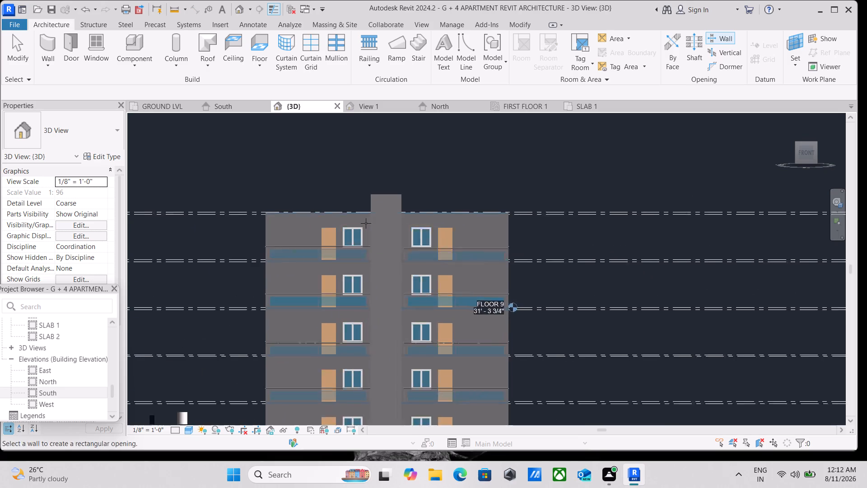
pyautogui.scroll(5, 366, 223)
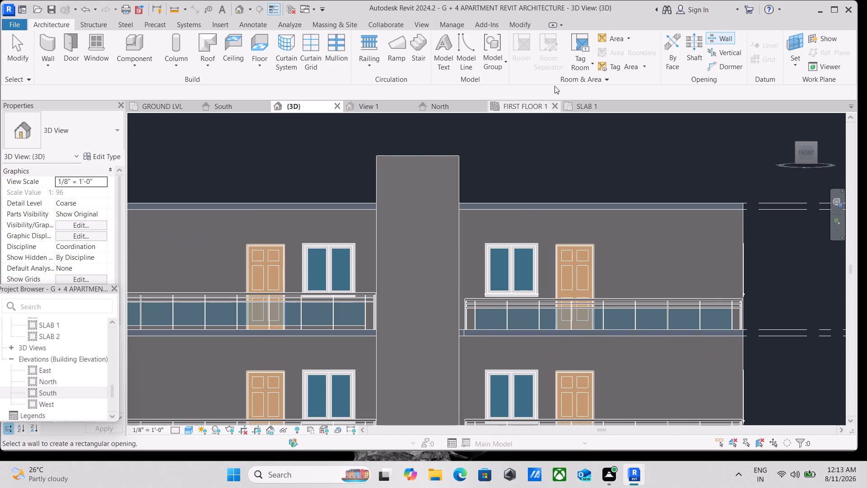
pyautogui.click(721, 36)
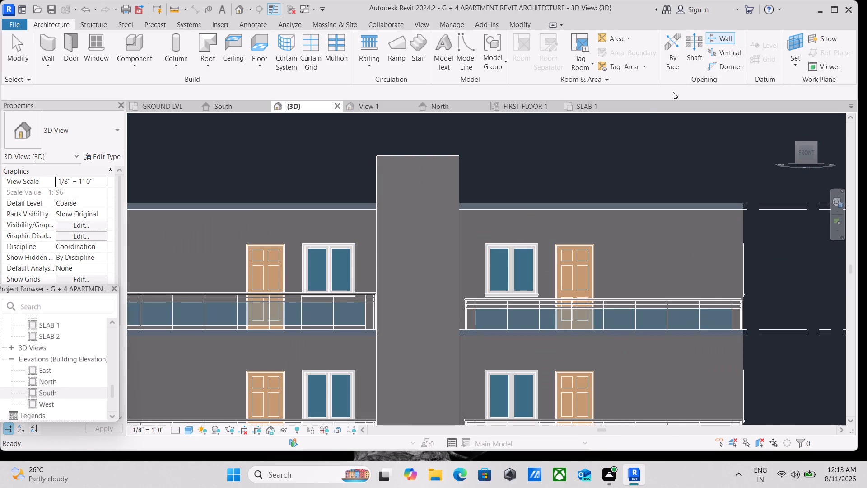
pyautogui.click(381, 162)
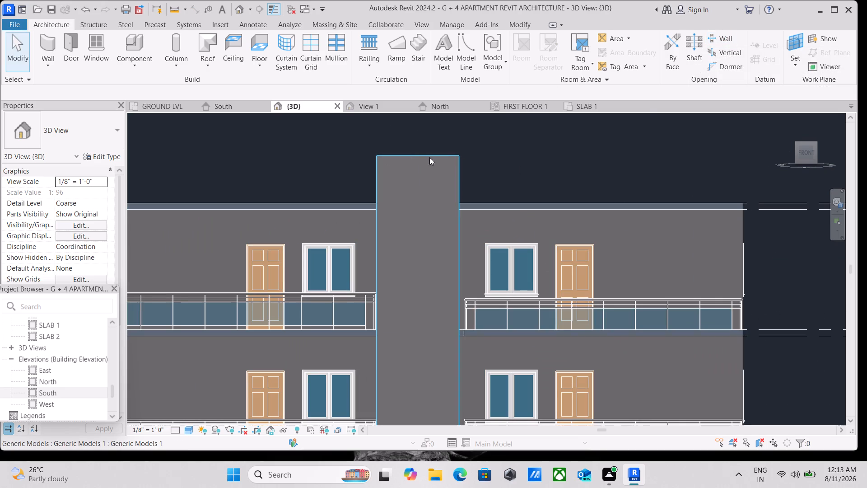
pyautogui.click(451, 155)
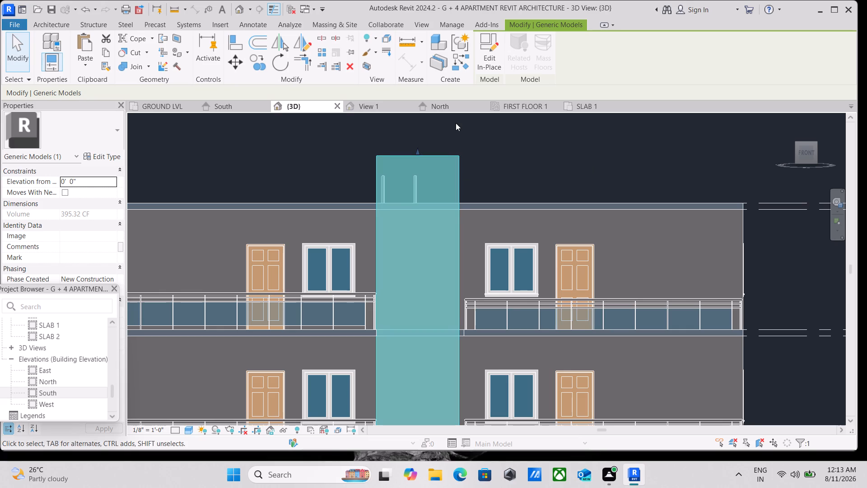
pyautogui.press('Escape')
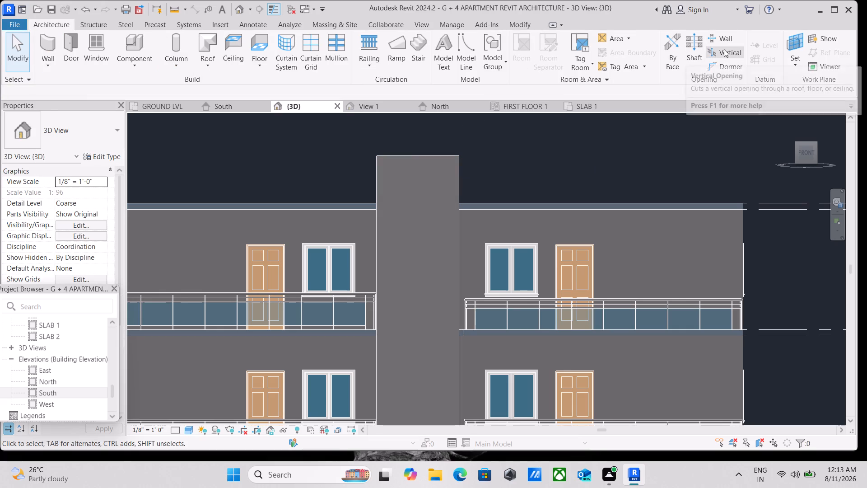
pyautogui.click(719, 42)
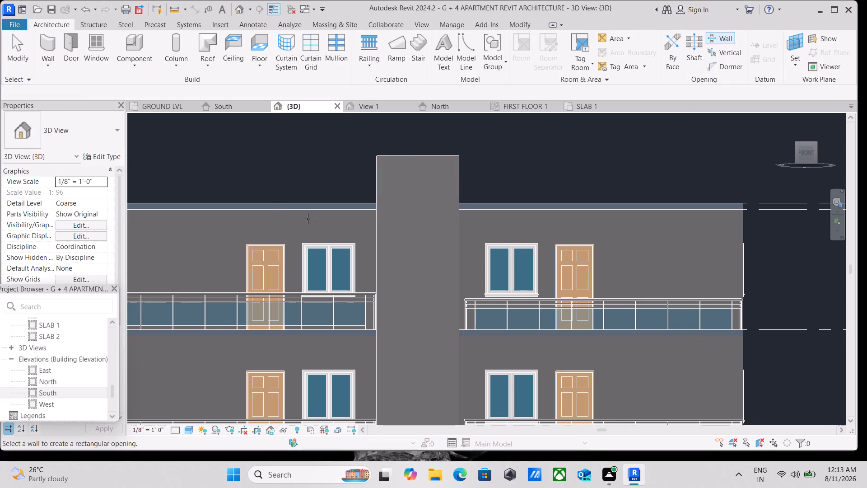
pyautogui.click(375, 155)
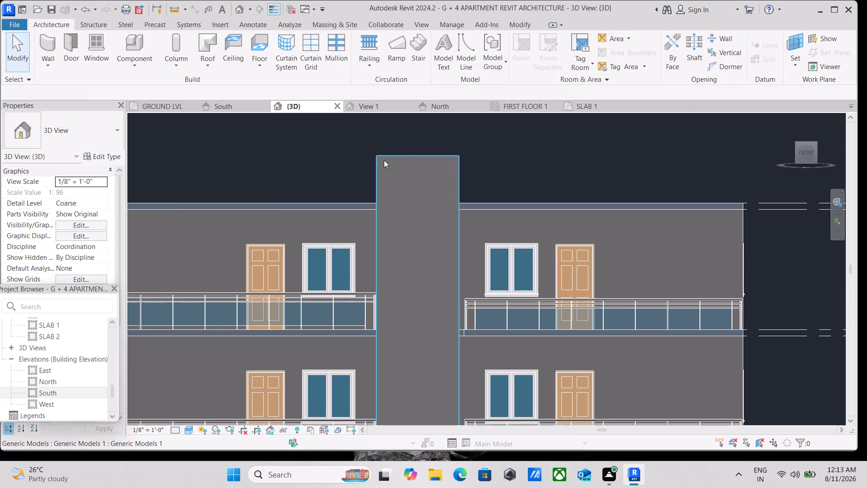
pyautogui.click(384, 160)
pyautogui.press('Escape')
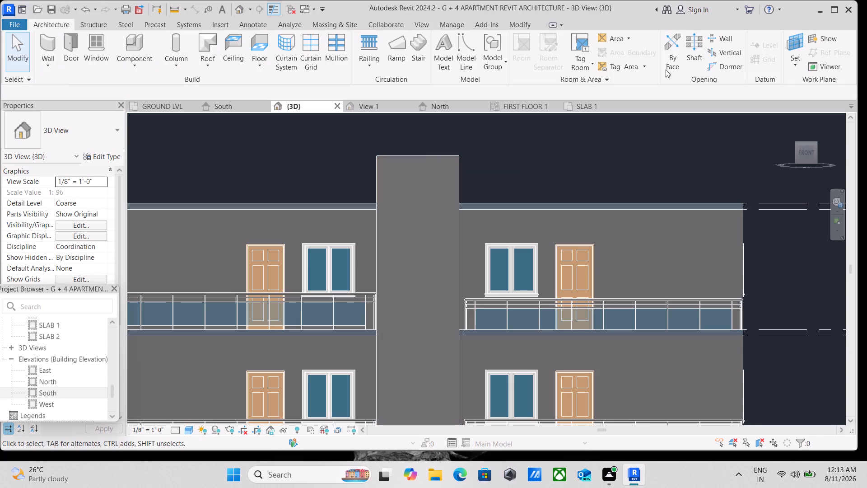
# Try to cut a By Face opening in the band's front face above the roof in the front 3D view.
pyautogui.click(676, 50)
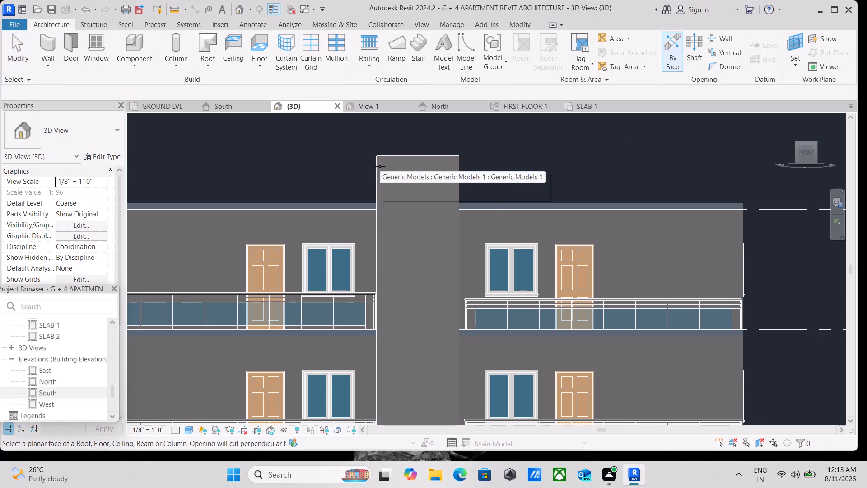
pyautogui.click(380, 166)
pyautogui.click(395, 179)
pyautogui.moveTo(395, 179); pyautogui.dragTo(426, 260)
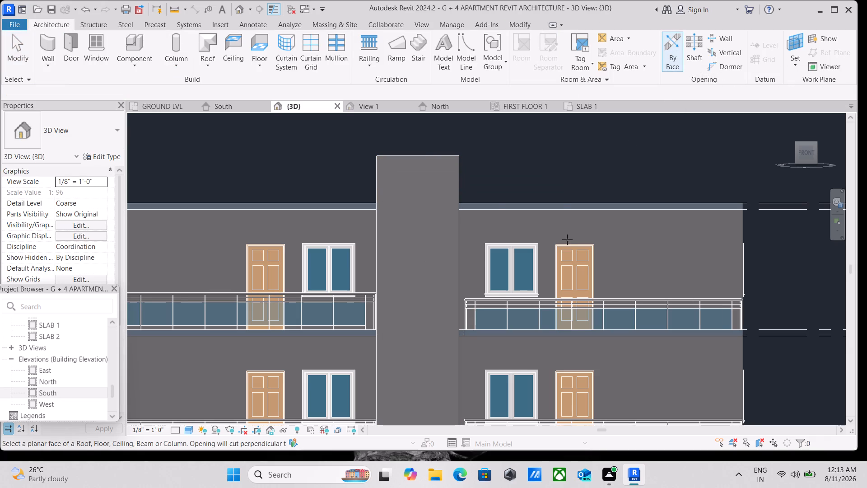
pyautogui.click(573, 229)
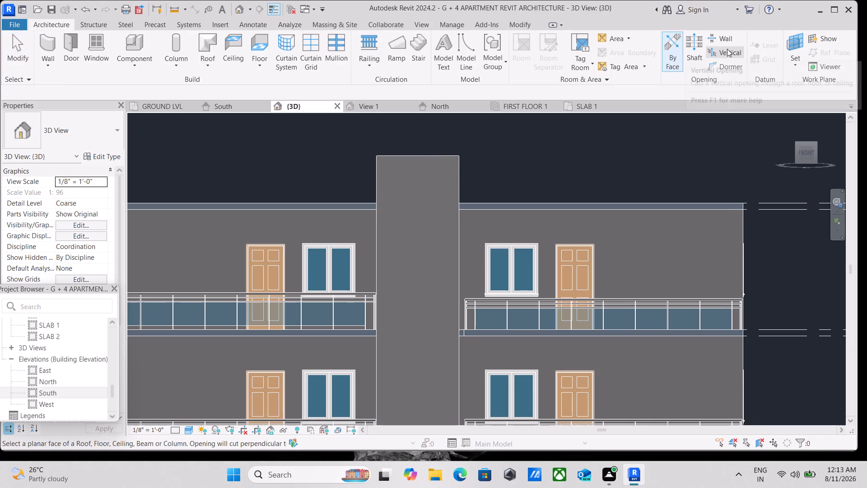
# Set the work plane by picking the front face of the generic model band.
pyautogui.click(711, 39)
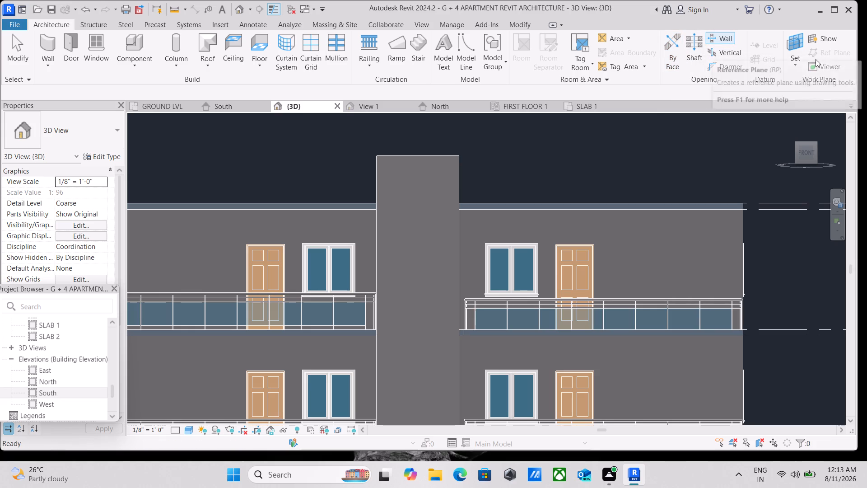
pyautogui.click(797, 65)
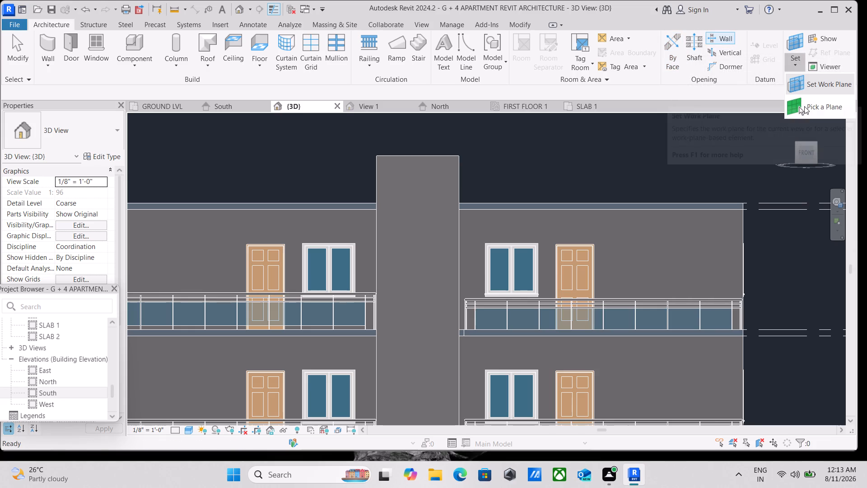
pyautogui.click(807, 103)
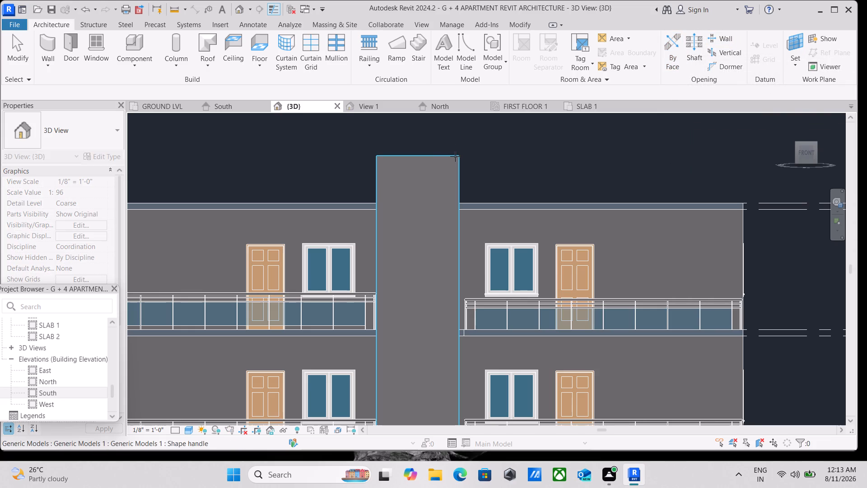
pyautogui.click(455, 156)
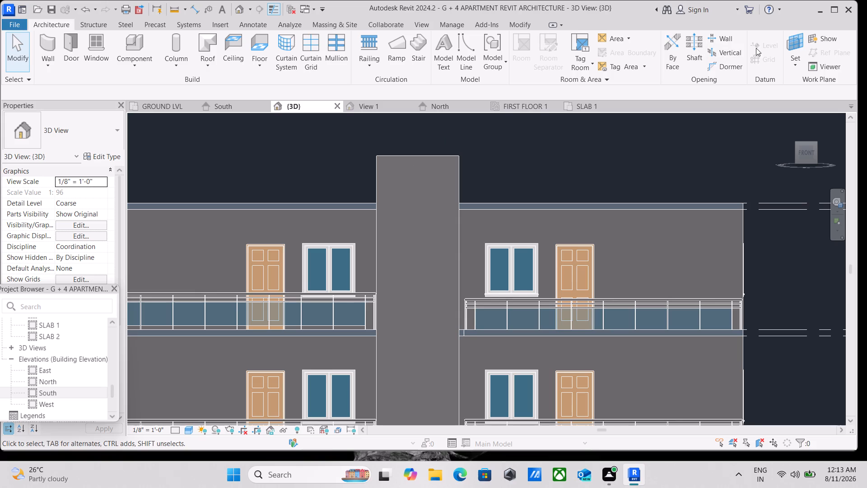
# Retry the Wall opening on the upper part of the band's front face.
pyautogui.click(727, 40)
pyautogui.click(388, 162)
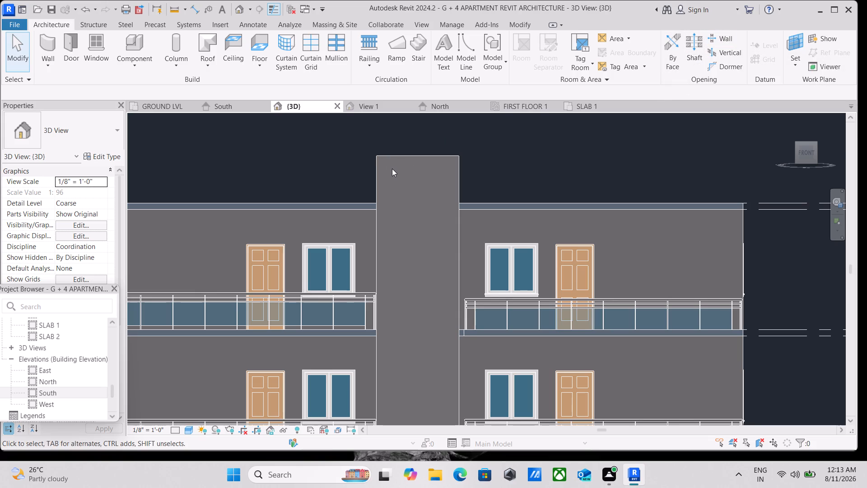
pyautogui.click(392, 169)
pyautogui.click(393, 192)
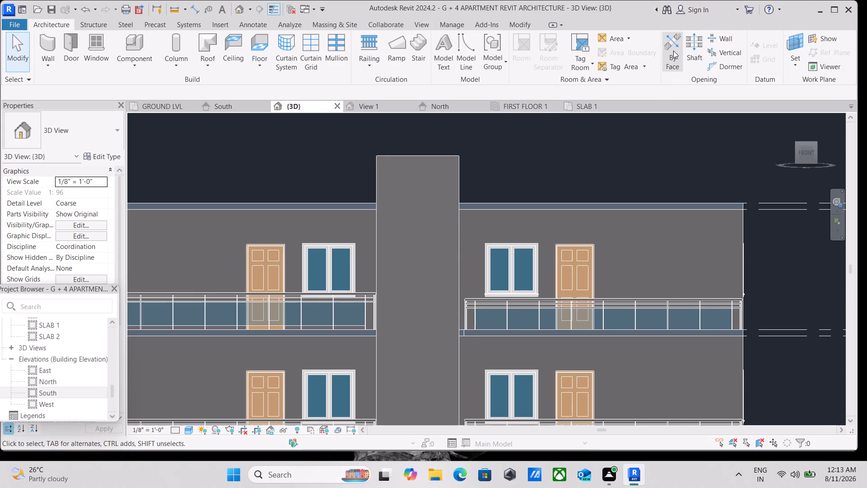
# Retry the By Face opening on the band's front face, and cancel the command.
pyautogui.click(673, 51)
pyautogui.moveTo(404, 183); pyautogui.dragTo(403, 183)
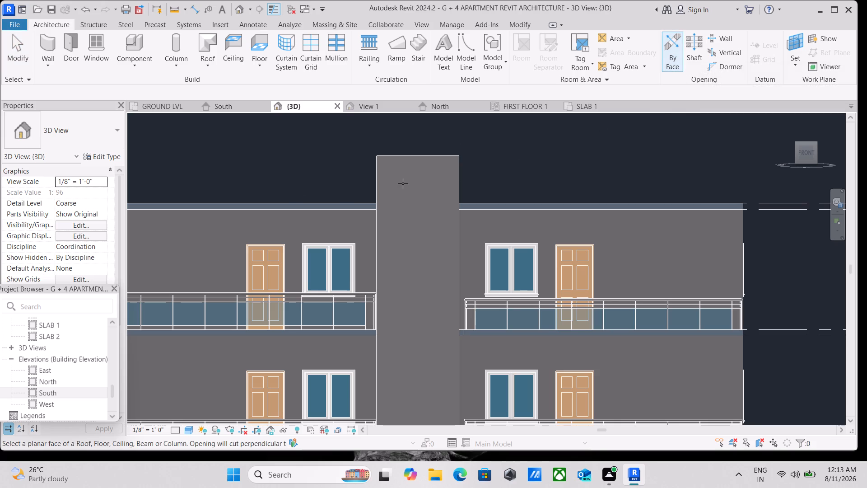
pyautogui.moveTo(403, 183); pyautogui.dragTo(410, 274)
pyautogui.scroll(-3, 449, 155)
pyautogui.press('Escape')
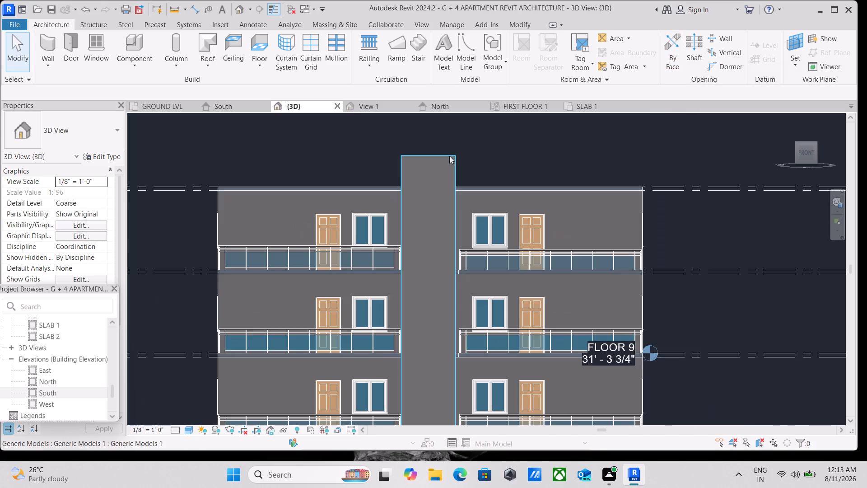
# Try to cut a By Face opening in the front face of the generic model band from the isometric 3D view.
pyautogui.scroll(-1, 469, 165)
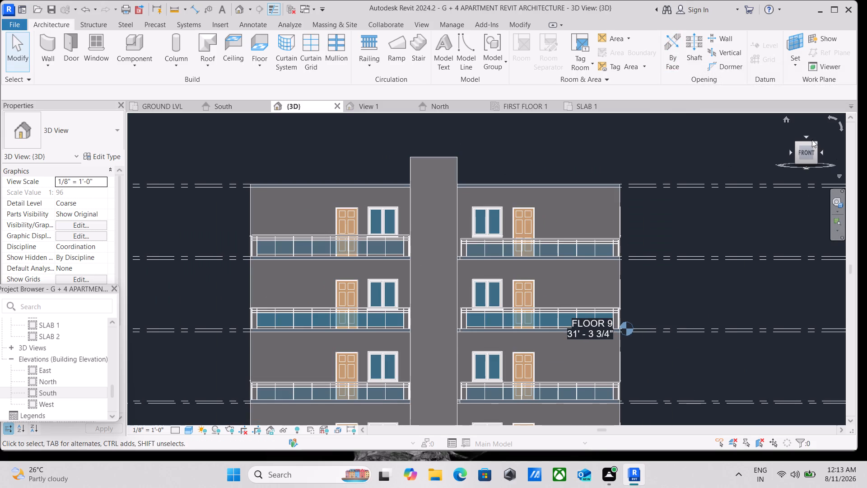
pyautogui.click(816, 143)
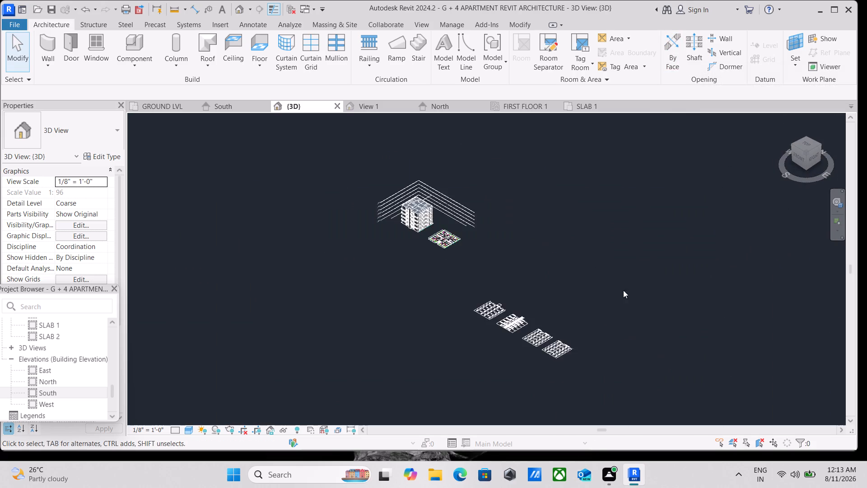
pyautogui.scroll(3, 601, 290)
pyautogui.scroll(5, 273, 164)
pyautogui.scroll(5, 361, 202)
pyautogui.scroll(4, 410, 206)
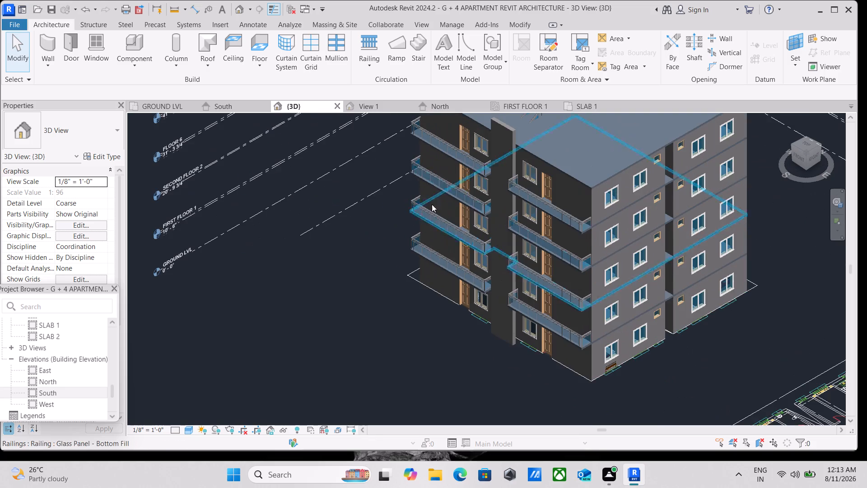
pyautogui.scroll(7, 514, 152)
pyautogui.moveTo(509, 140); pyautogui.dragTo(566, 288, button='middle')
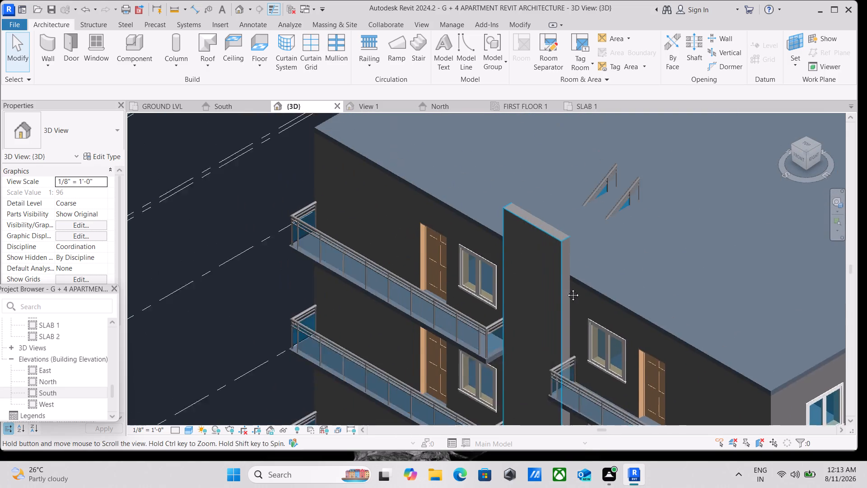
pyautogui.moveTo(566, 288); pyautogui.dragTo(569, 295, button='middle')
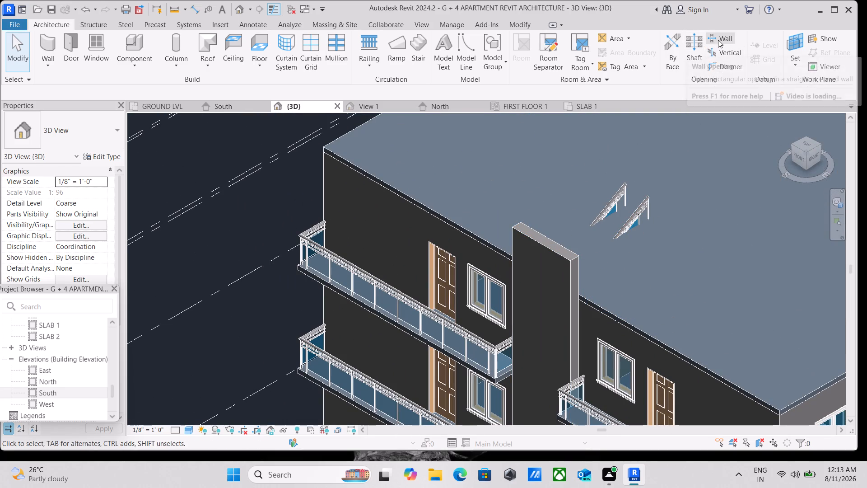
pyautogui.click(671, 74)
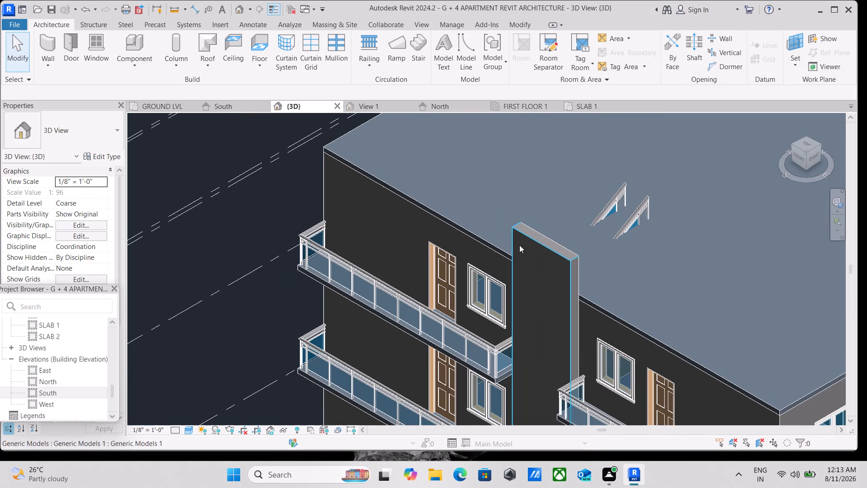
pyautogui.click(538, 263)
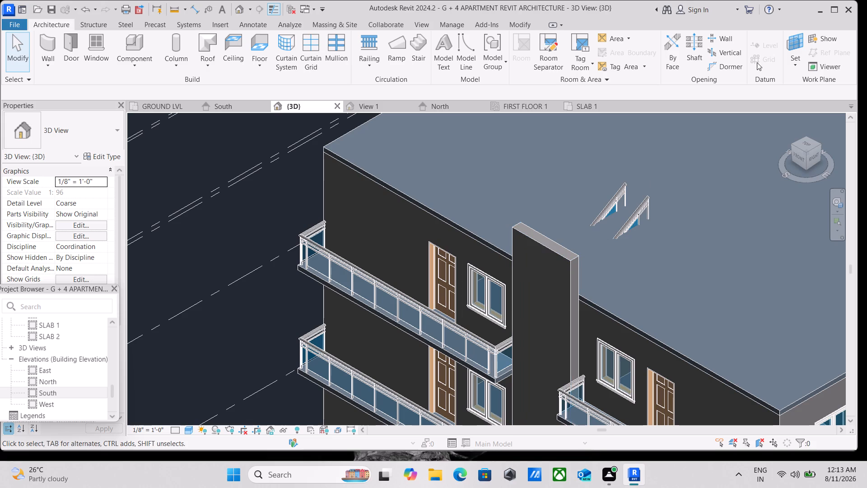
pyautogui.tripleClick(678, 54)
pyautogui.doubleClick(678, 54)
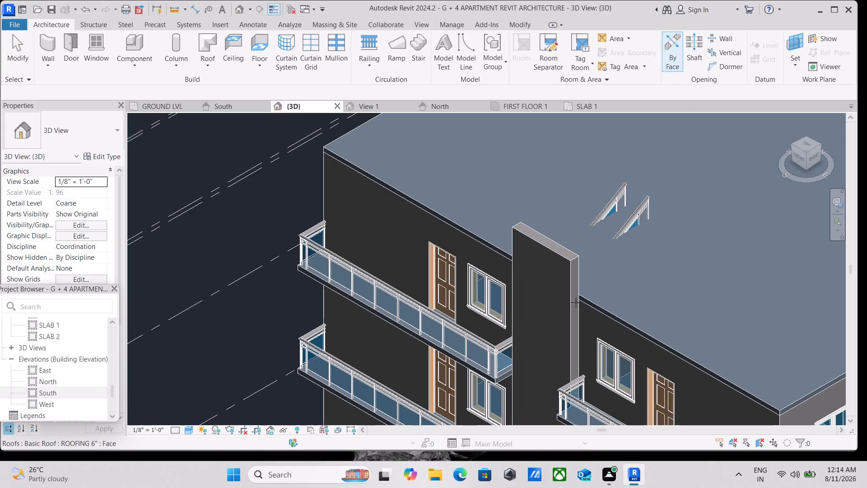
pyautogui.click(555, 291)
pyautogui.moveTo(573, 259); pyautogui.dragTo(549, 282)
# Examine the generic model band and adjoining balconies from roof to ground in the isometric 3D view.
pyautogui.scroll(-4, 550, 281)
pyautogui.moveTo(552, 281); pyautogui.dragTo(578, 179, button='middle')
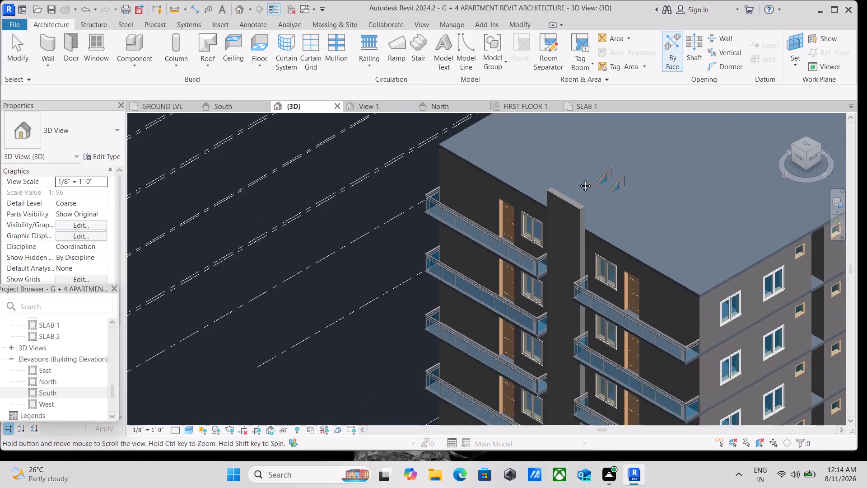
pyautogui.moveTo(578, 179); pyautogui.dragTo(590, 138, button='middle')
pyautogui.scroll(1, 592, 134)
pyautogui.scroll(-3, 588, 221)
pyautogui.moveTo(585, 265); pyautogui.dragTo(628, 186, button='middle')
pyautogui.scroll(1, 628, 185)
pyautogui.scroll(-2, 624, 190)
pyautogui.middleClick(619, 198)
pyautogui.scroll(3, 619, 198)
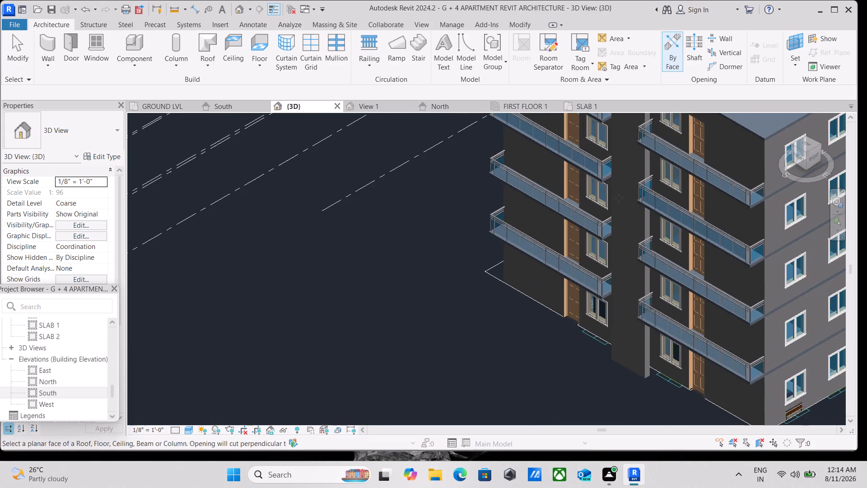
pyautogui.moveTo(619, 198); pyautogui.dragTo(561, 419, button='middle')
pyautogui.scroll(1, 596, 300)
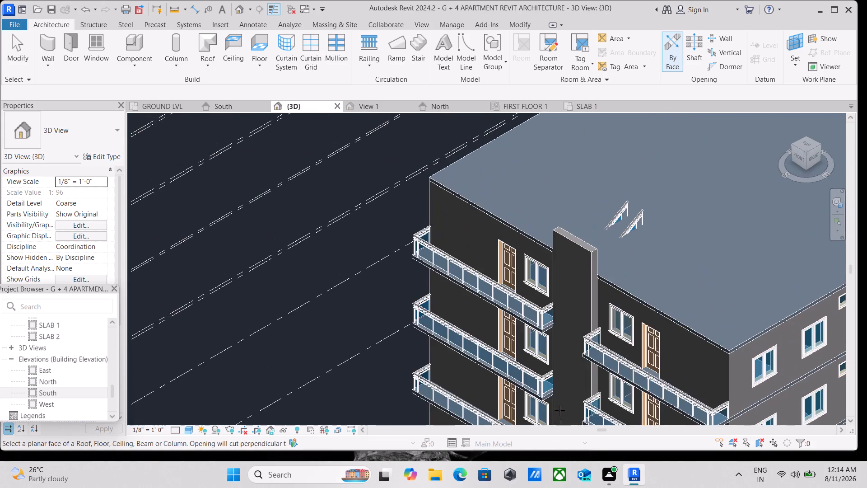
pyautogui.scroll(-1, 559, 374)
pyautogui.moveTo(559, 371); pyautogui.dragTo(569, 339, button='middle')
pyautogui.scroll(2, 573, 319)
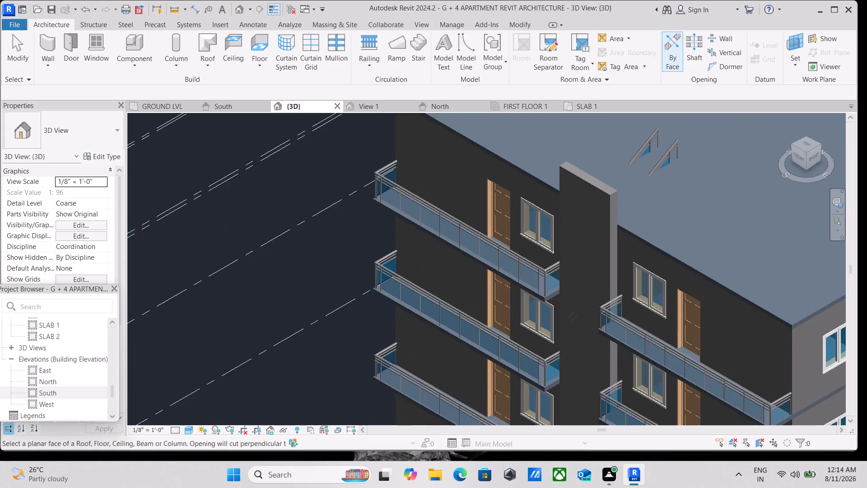
pyautogui.scroll(10, 573, 316)
pyautogui.scroll(-1, 575, 315)
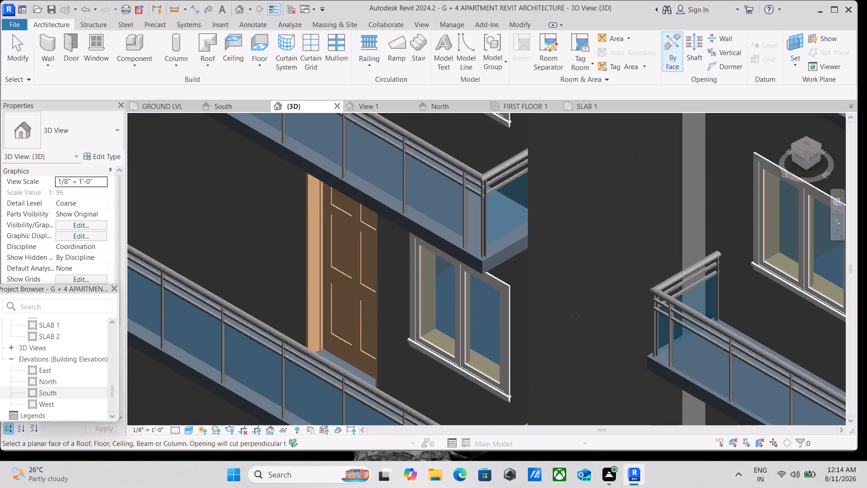
pyautogui.scroll(-2, 575, 315)
pyautogui.middleClick(575, 315)
pyautogui.scroll(-1, 575, 315)
pyautogui.scroll(-2, 609, 184)
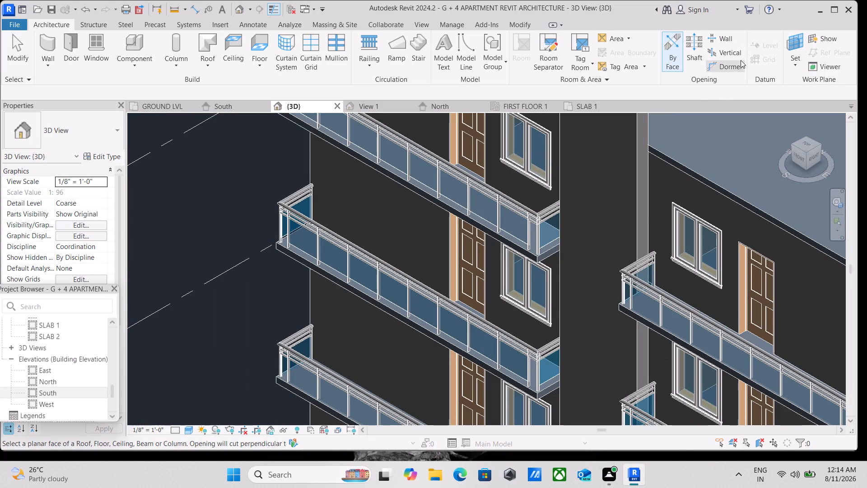
pyautogui.scroll(-3, 622, 132)
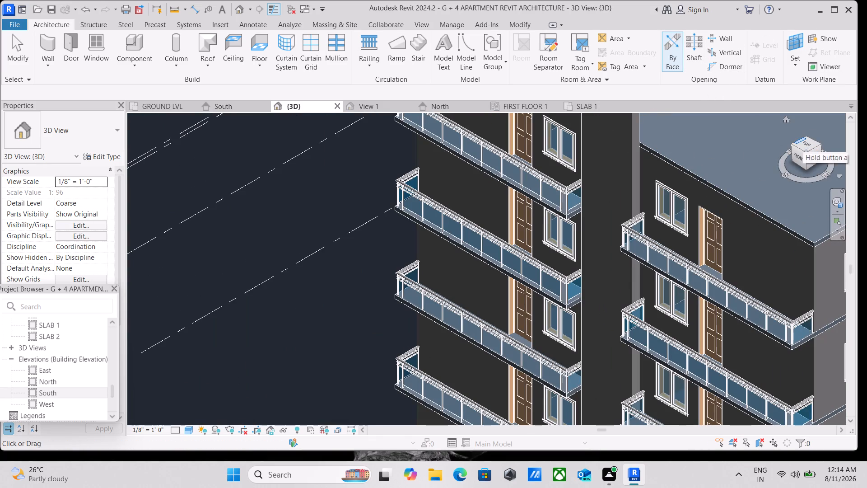
# In the front 3D view, leave the opening command and stretch the generic model band's top edge higher above the roof.
pyautogui.click(797, 156)
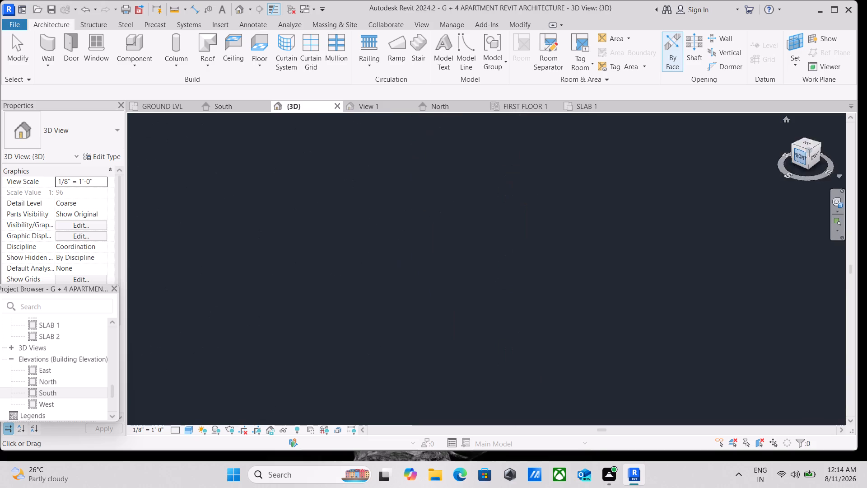
pyautogui.scroll(4, 509, 236)
pyautogui.scroll(3, 308, 282)
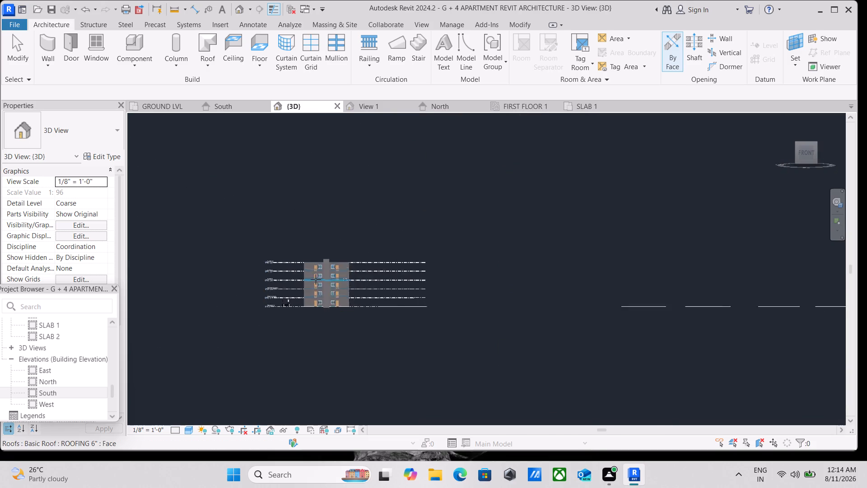
pyautogui.scroll(12, 316, 279)
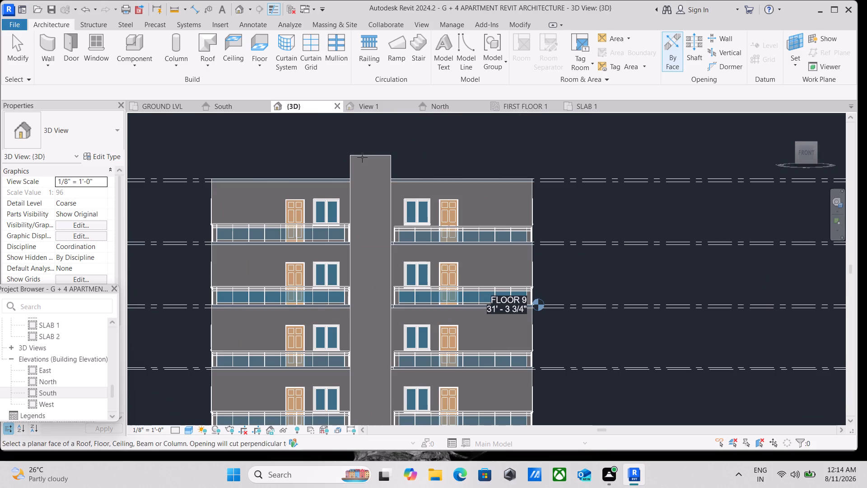
pyautogui.press('Escape')
pyautogui.click(370, 154)
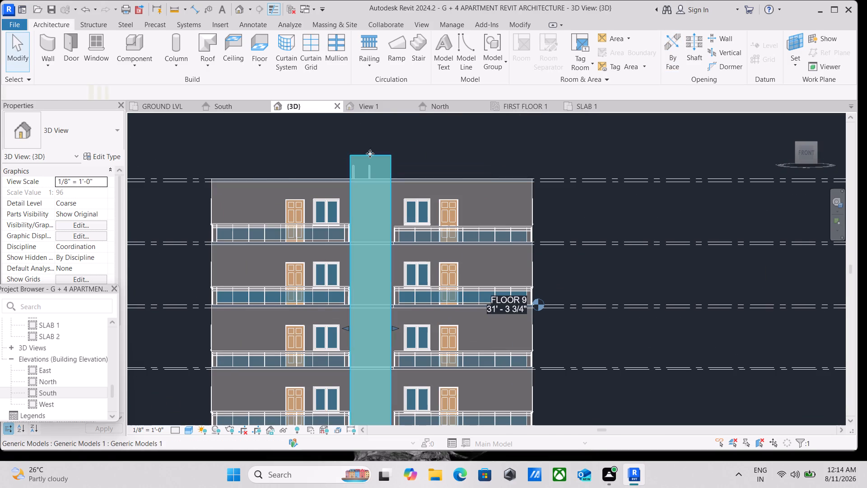
pyautogui.moveTo(370, 151); pyautogui.dragTo(372, 132)
pyautogui.scroll(-2, 383, 174)
pyautogui.press('Escape')
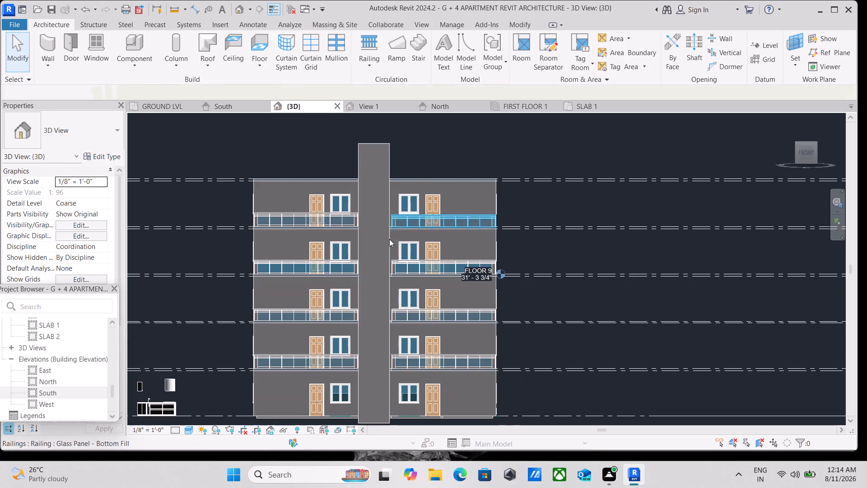
# Change the front 3D view's visual style to display the materials' own colours on walls, doors and the band.
pyautogui.scroll(-2, 385, 322)
pyautogui.moveTo(384, 323); pyautogui.dragTo(388, 291, button='middle')
pyautogui.scroll(3, 388, 291)
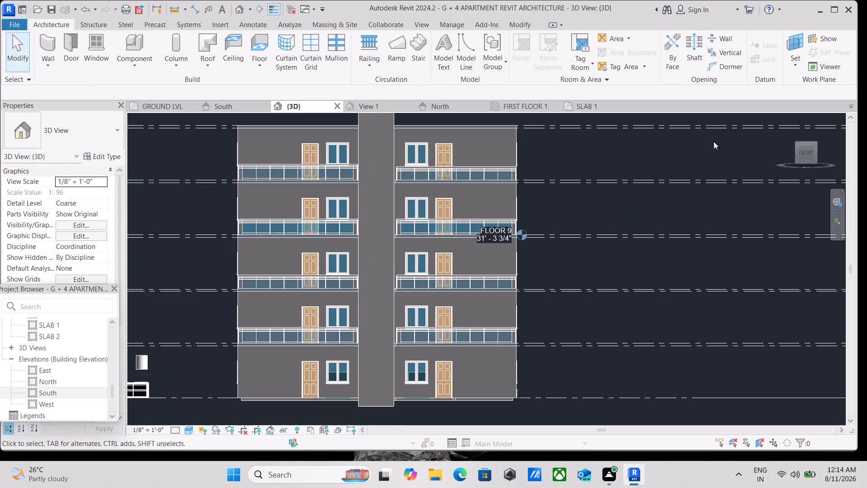
pyautogui.click(194, 432)
pyautogui.click(198, 418)
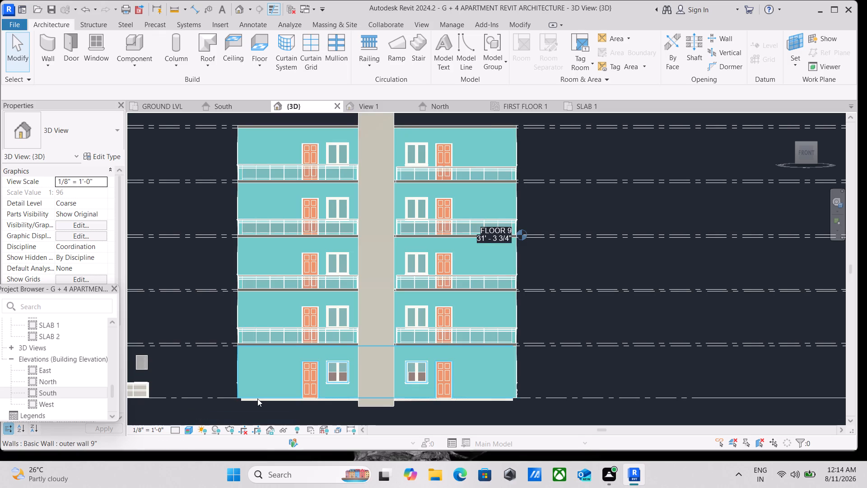
pyautogui.press('Escape')
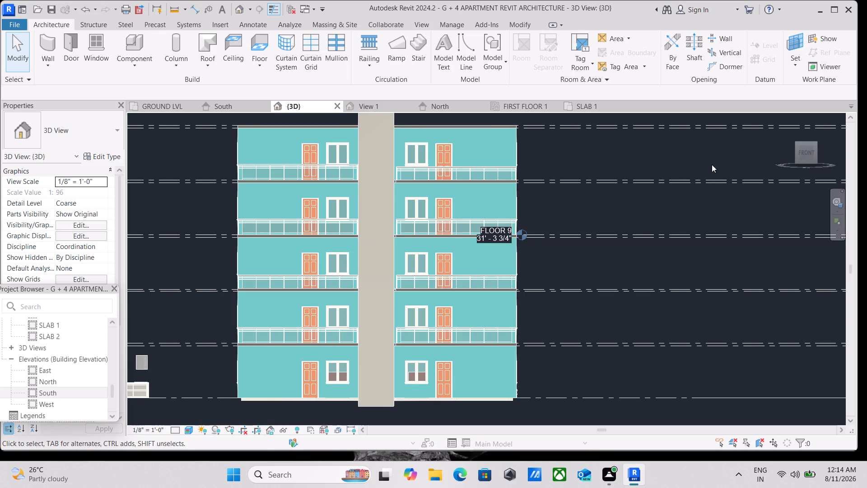
# Examine the coloured facade in the isometric 3D view, focusing on the band's base and the ground-floor entrance doors.
pyautogui.click(816, 143)
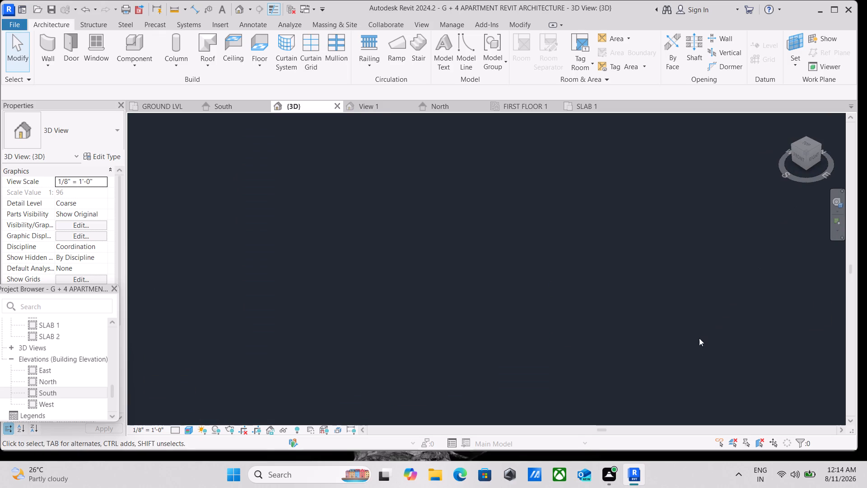
pyautogui.scroll(3, 229, 212)
pyautogui.scroll(4, 560, 240)
pyautogui.scroll(5, 475, 169)
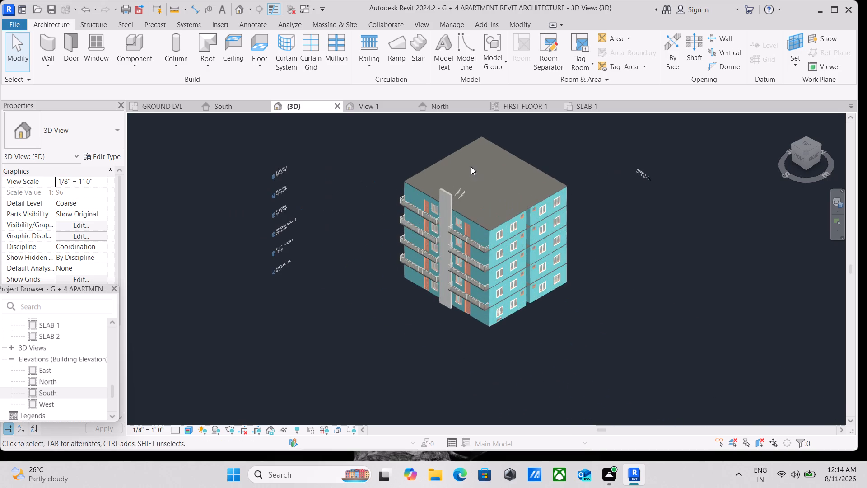
pyautogui.scroll(11, 448, 233)
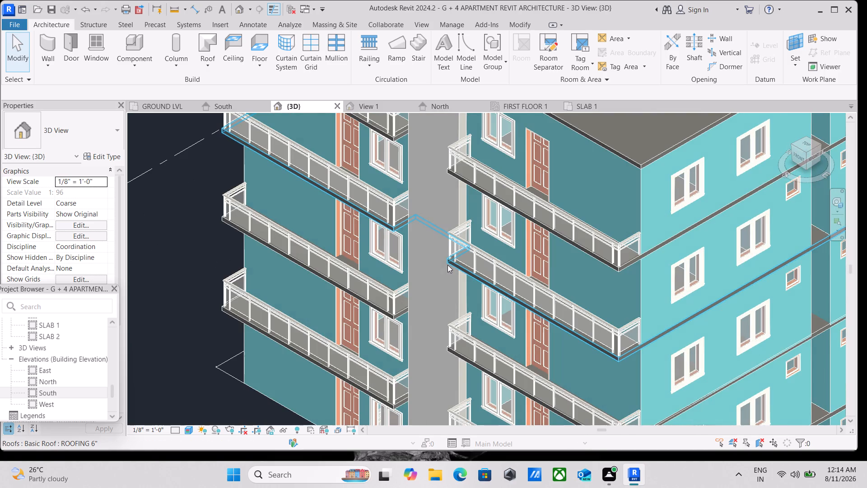
pyautogui.scroll(-4, 447, 265)
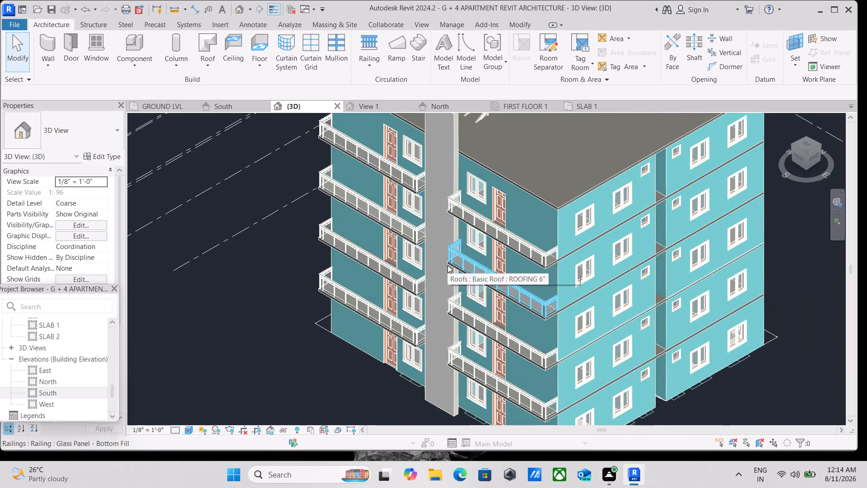
pyautogui.scroll(11, 480, 429)
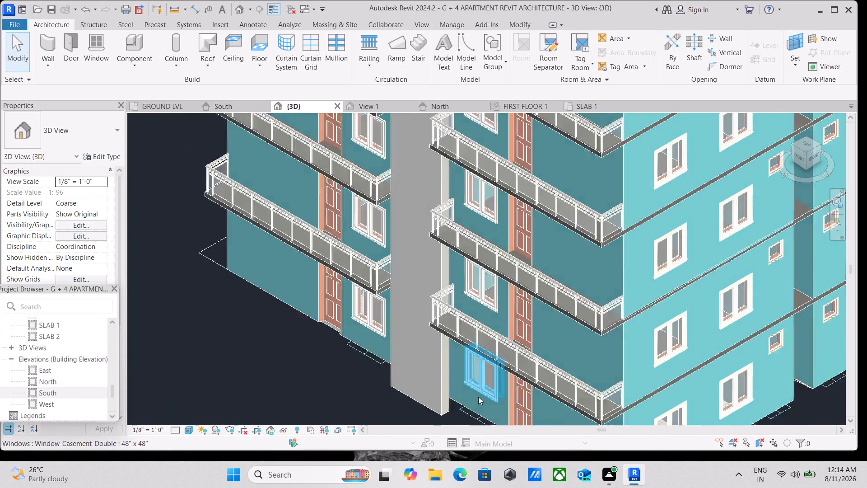
pyautogui.scroll(5, 483, 391)
pyautogui.scroll(5, 526, 306)
pyautogui.scroll(-9, 526, 306)
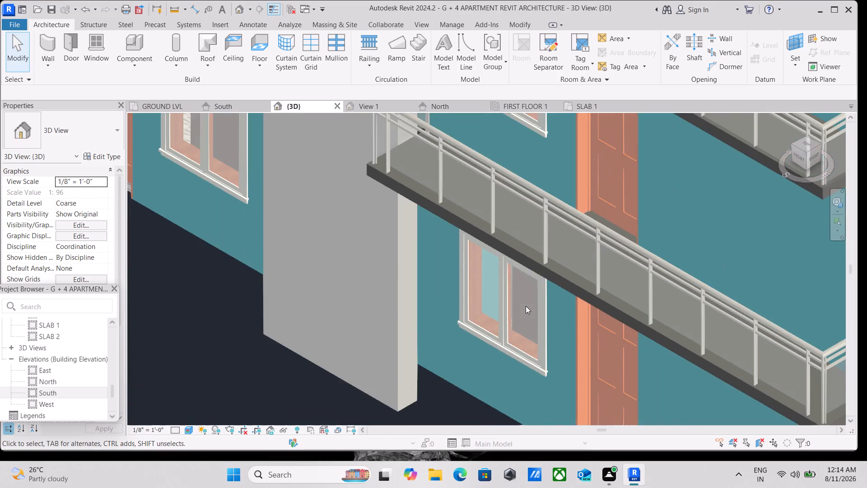
pyautogui.moveTo(526, 306); pyautogui.dragTo(501, 56, button='middle')
pyautogui.scroll(-2, 590, 161)
pyautogui.scroll(2, 589, 200)
pyautogui.scroll(-3, 589, 202)
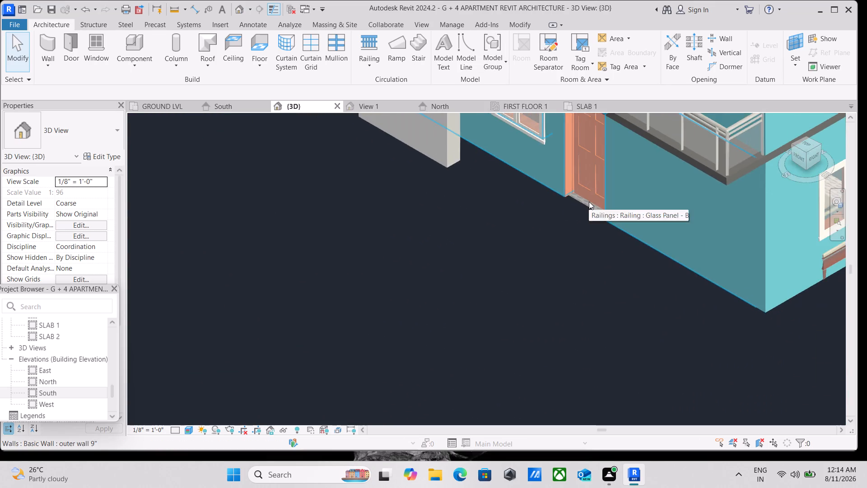
pyautogui.scroll(-2, 589, 202)
pyautogui.moveTo(587, 204); pyautogui.dragTo(531, 371, button='middle')
pyautogui.scroll(4, 466, 206)
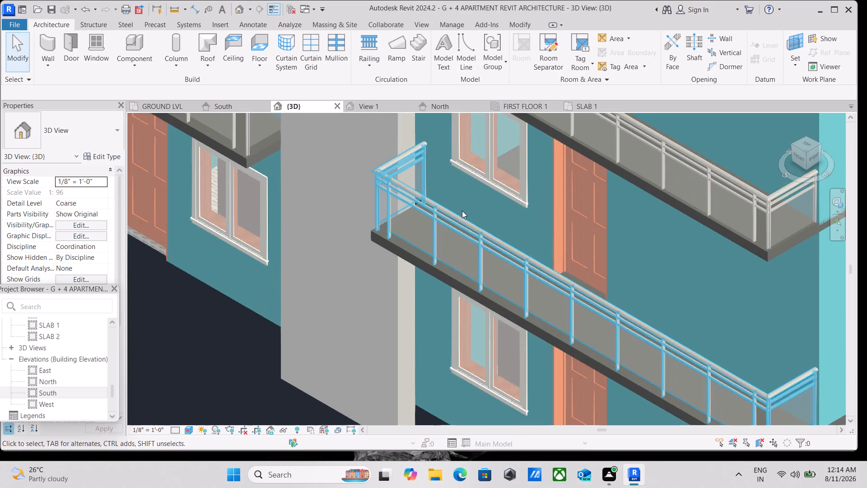
pyautogui.scroll(-4, 501, 223)
pyautogui.scroll(4, 548, 405)
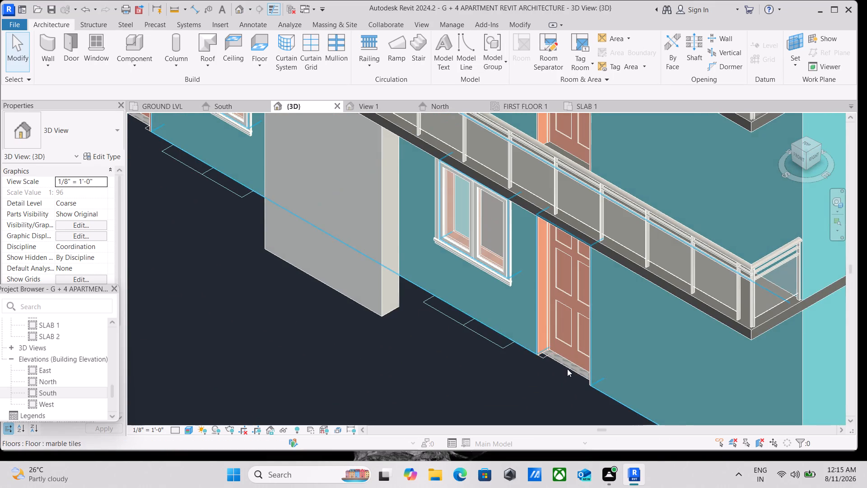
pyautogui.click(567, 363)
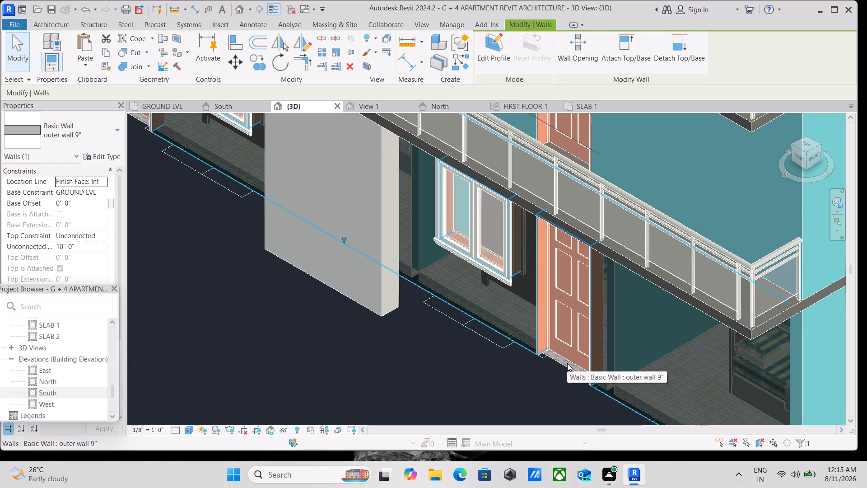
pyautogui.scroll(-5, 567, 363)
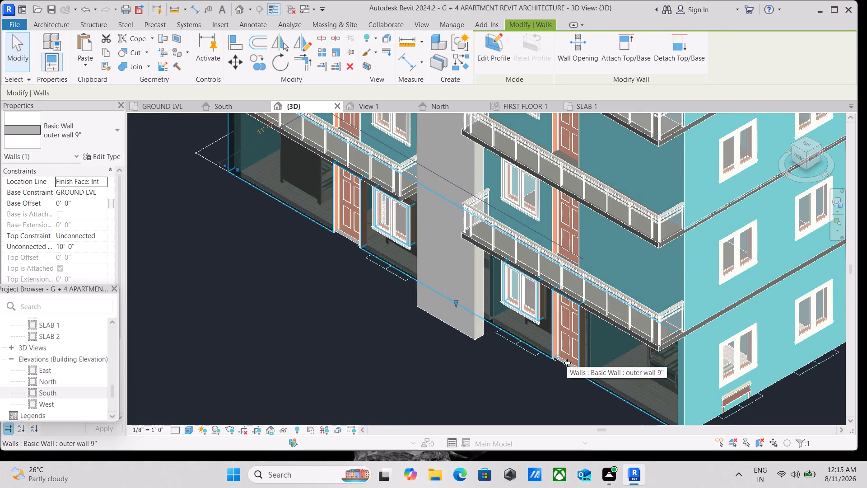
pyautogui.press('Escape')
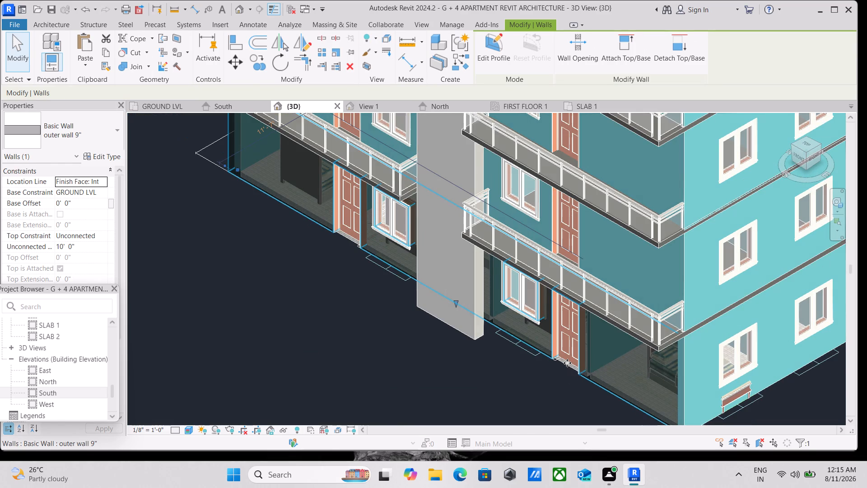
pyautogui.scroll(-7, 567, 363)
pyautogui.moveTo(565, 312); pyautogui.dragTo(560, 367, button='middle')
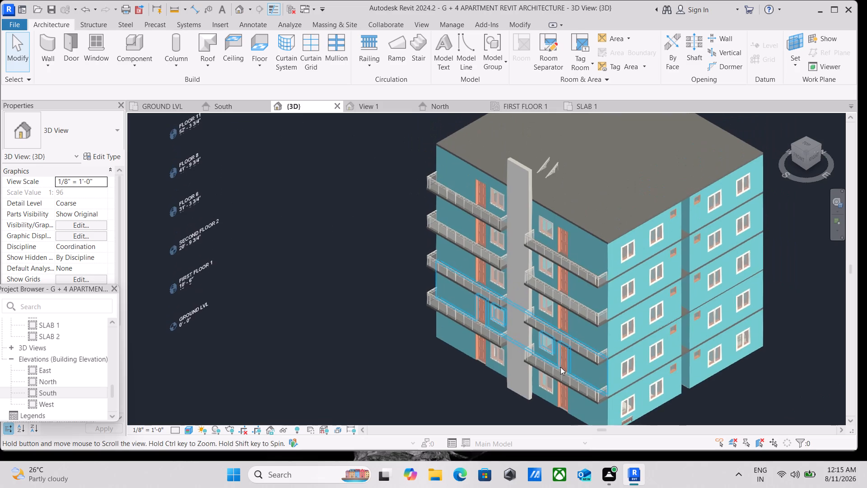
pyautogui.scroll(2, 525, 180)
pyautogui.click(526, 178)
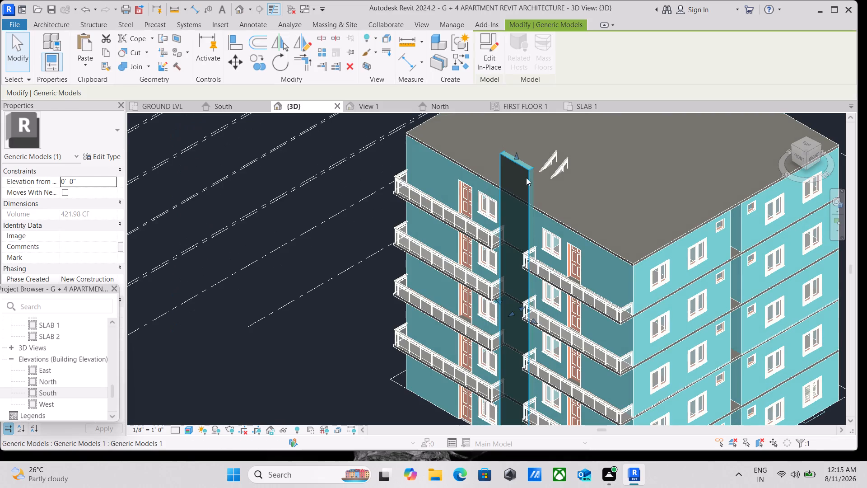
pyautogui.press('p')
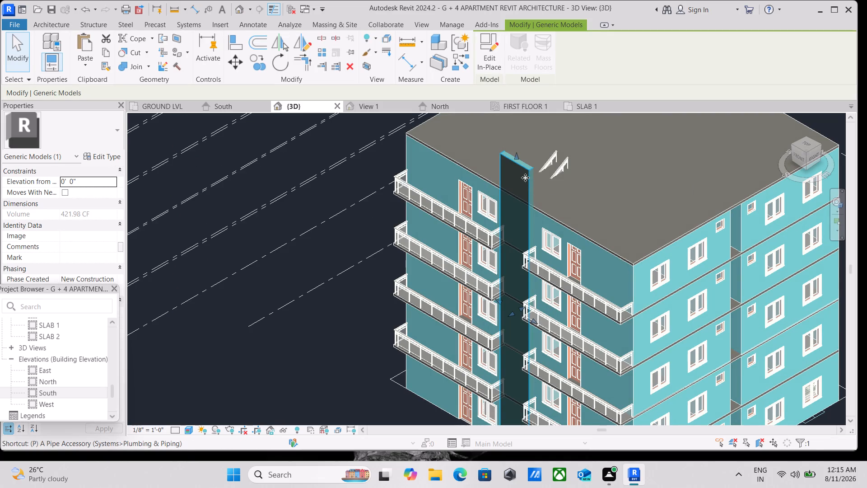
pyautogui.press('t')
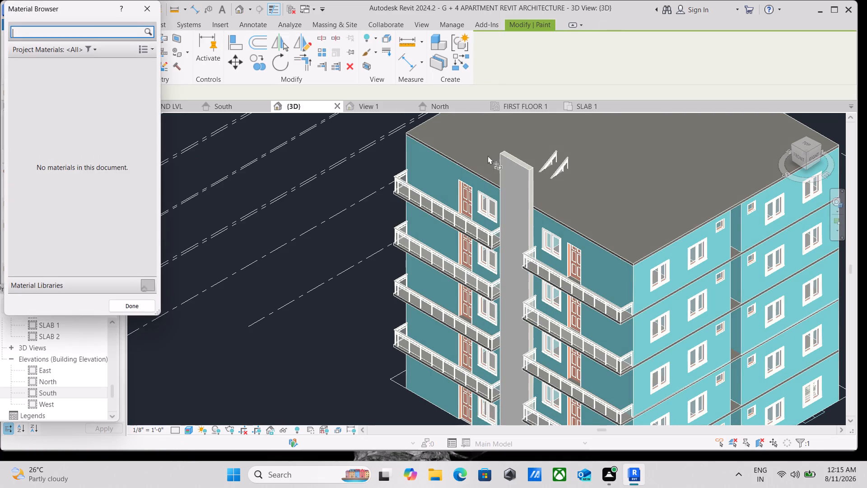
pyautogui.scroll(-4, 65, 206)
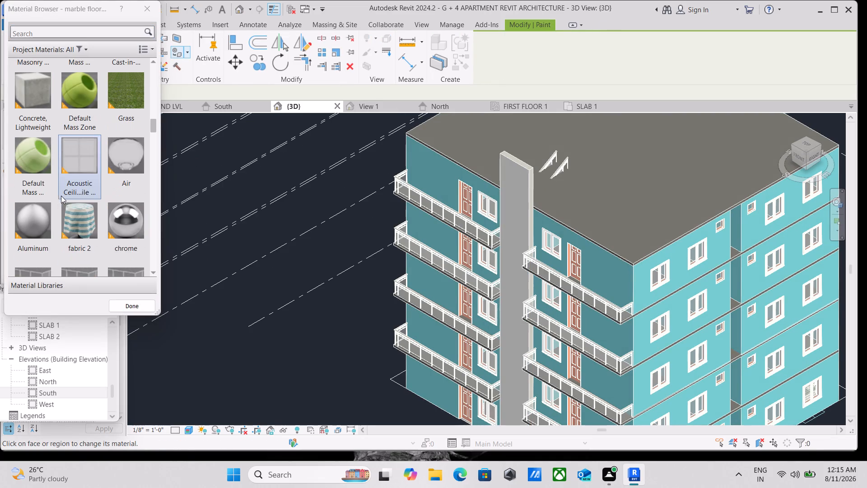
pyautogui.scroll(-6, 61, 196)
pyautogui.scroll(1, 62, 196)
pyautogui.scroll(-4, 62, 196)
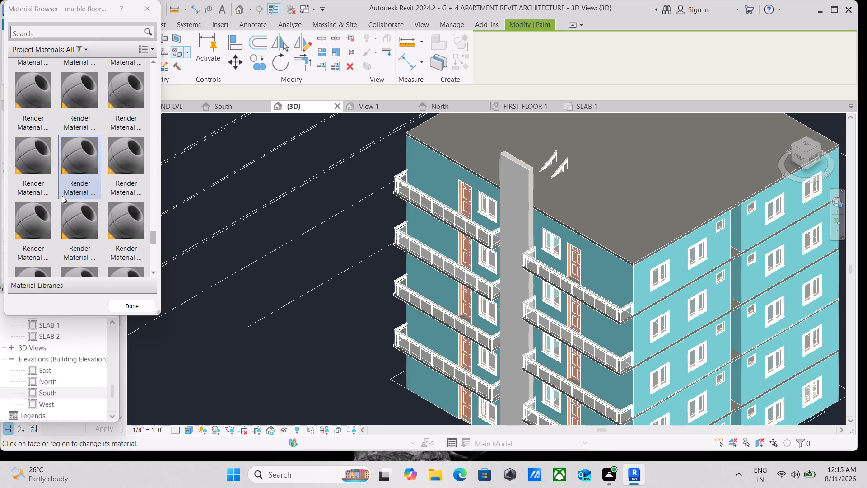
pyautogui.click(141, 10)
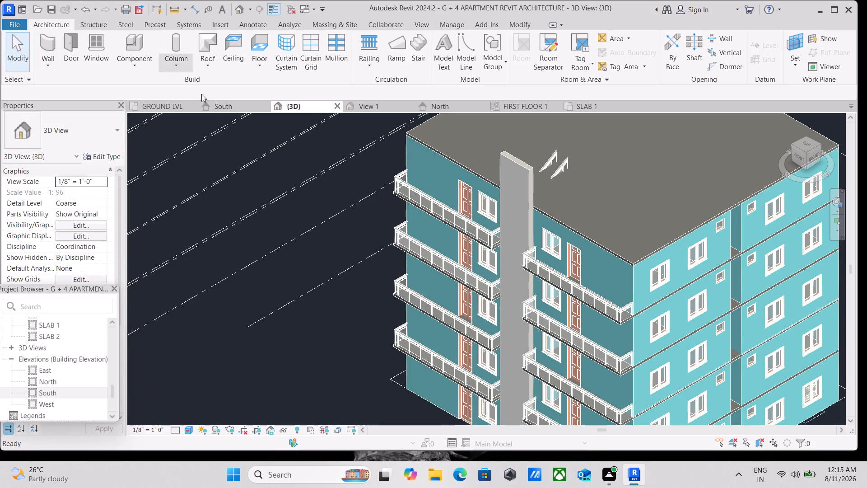
# Delete the full-height generic model band from the building's front facade.
pyautogui.scroll(-1, 507, 233)
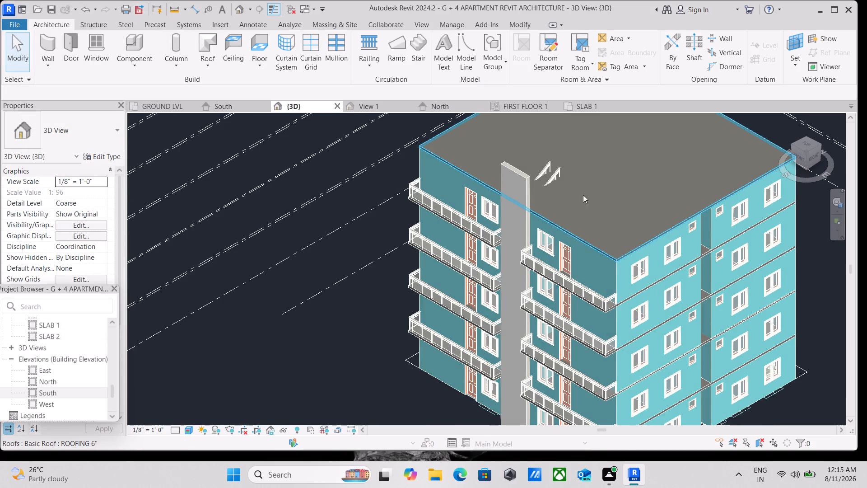
pyautogui.scroll(1, 499, 263)
pyautogui.scroll(3, 705, 289)
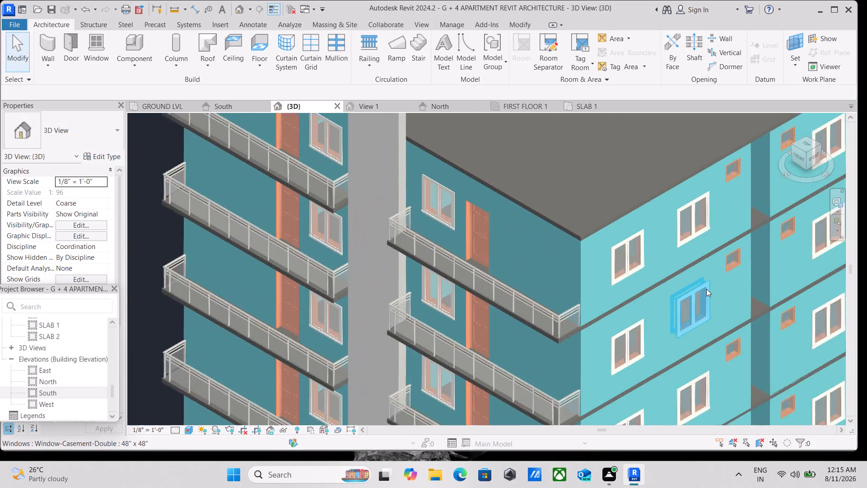
pyautogui.scroll(2, 706, 289)
pyautogui.scroll(-7, 703, 287)
pyautogui.moveTo(700, 285); pyautogui.dragTo(699, 285, button='middle')
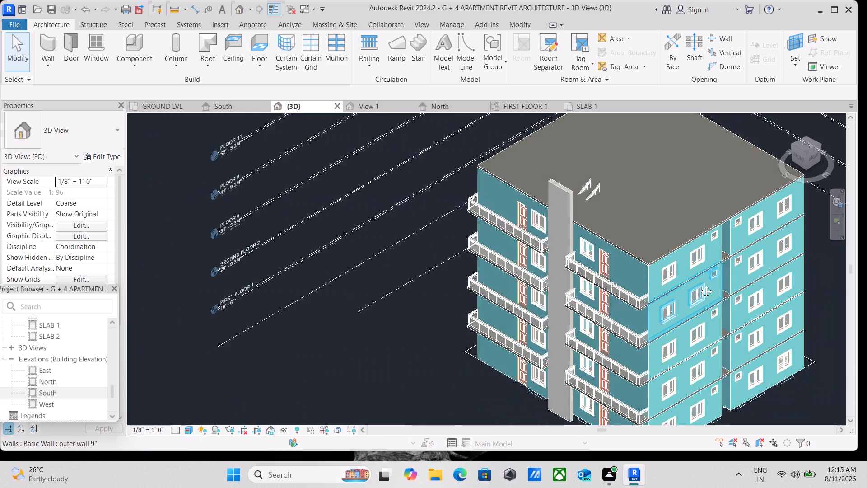
pyautogui.moveTo(699, 285); pyautogui.dragTo(570, 285, button='middle')
pyautogui.scroll(4, 431, 233)
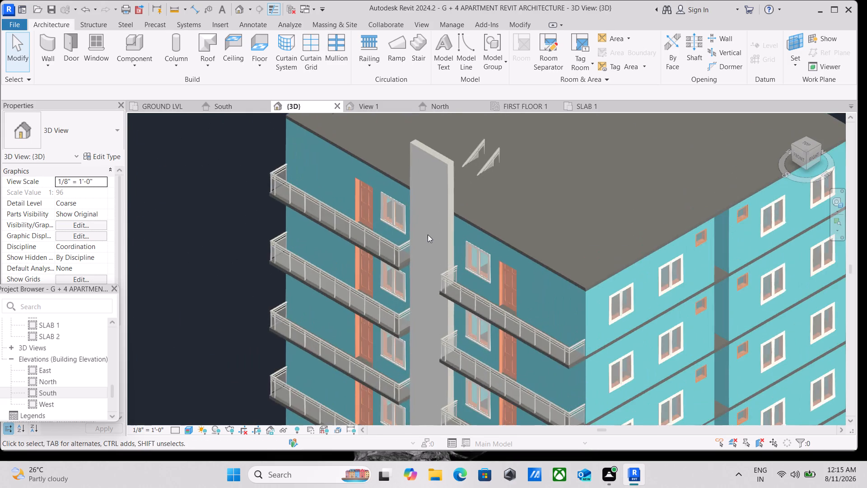
pyautogui.scroll(3, 427, 231)
pyautogui.scroll(-3, 431, 227)
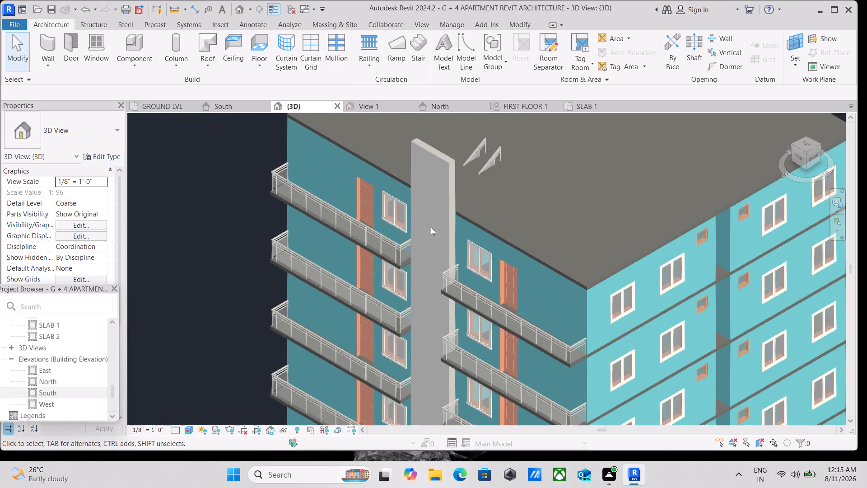
pyautogui.click(450, 173)
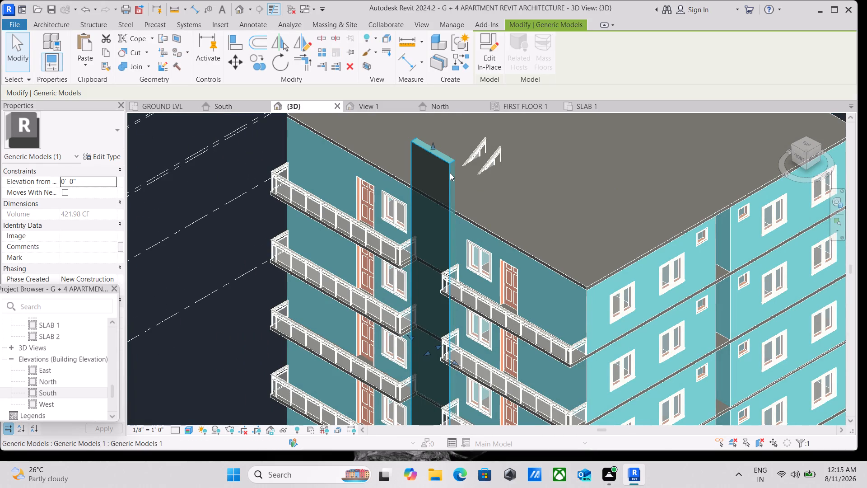
pyautogui.rightClick(451, 172)
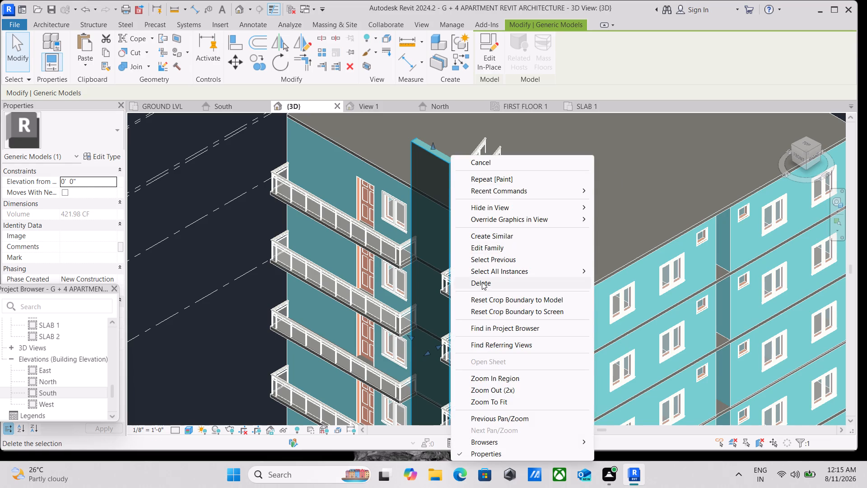
pyautogui.click(482, 282)
# Examine the front facade where the band stood and the stair railings protruding through the roof.
pyautogui.scroll(-2, 457, 283)
pyautogui.moveTo(438, 281); pyautogui.dragTo(453, 274, button='middle')
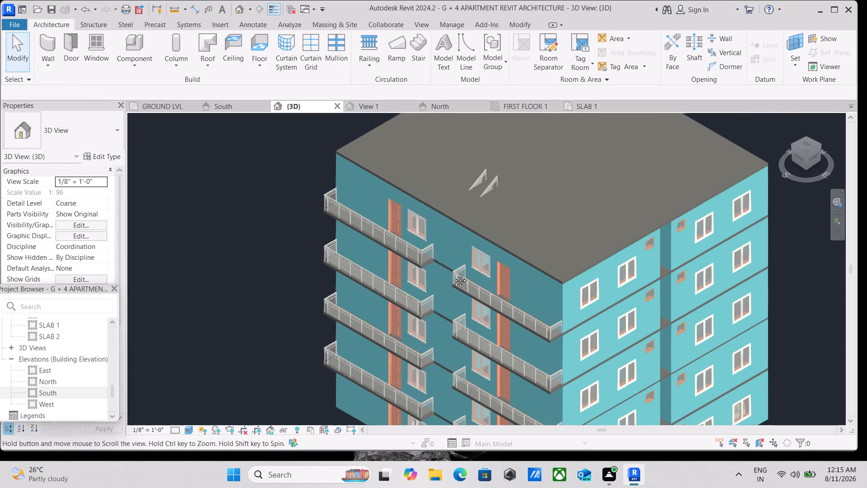
pyautogui.moveTo(453, 274); pyautogui.dragTo(483, 253, button='middle')
pyautogui.scroll(-1, 466, 246)
pyautogui.scroll(5, 466, 246)
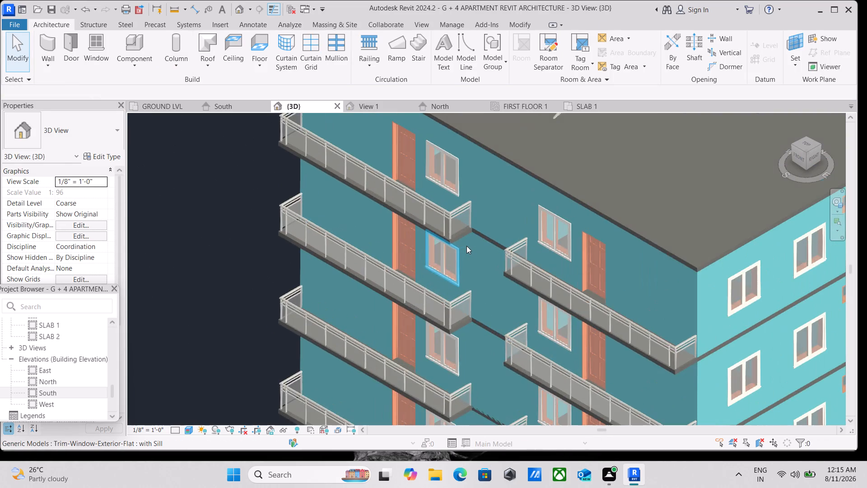
pyautogui.scroll(2, 466, 246)
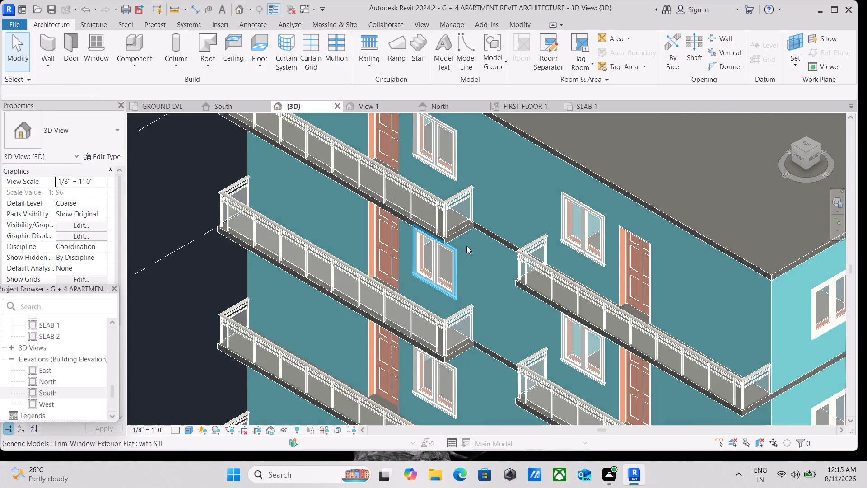
pyautogui.scroll(1, 466, 246)
pyautogui.scroll(-1, 466, 246)
pyautogui.moveTo(468, 246); pyautogui.dragTo(512, 326, button='middle')
pyautogui.scroll(-3, 512, 326)
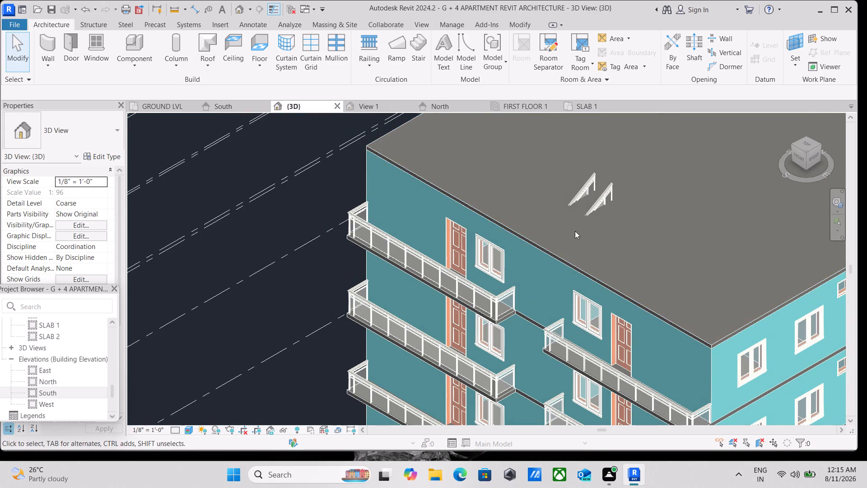
pyautogui.scroll(6, 591, 208)
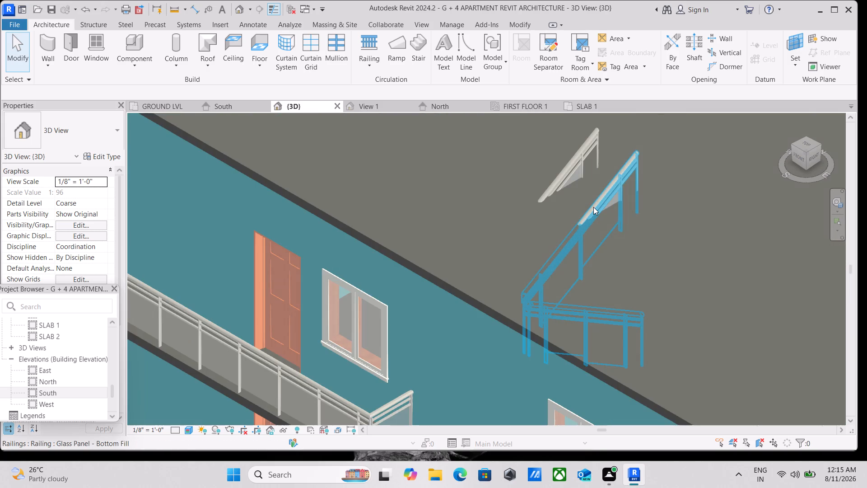
pyautogui.scroll(-7, 593, 207)
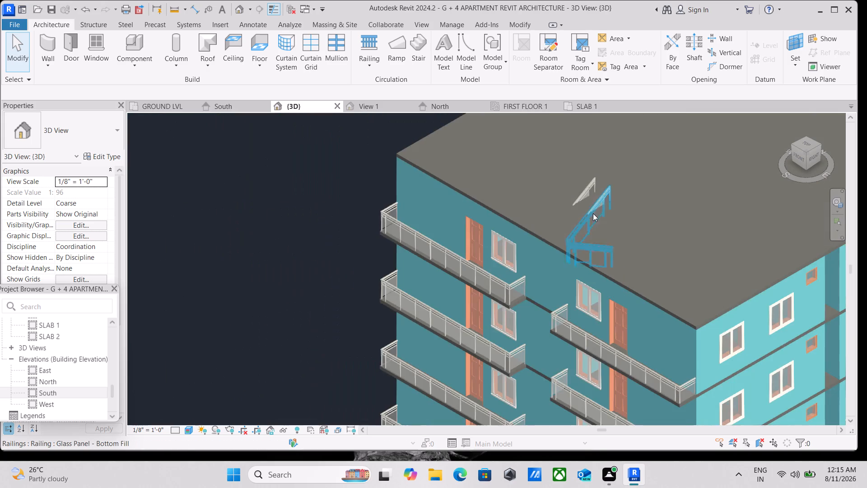
# Examine the whole building in the isometric 3D view, from the roof and balconies down to the ground floor.
pyautogui.scroll(-3, 596, 288)
pyautogui.moveTo(576, 336); pyautogui.dragTo(417, 238, button='middle')
pyautogui.scroll(-1, 445, 258)
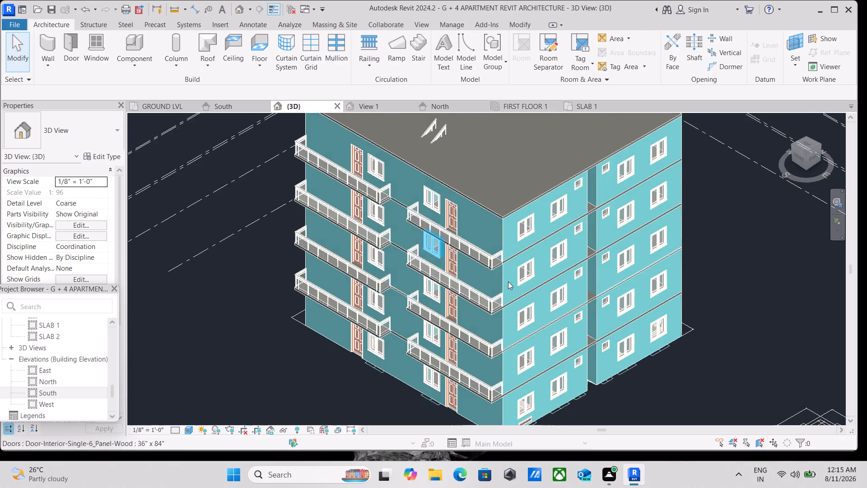
pyautogui.scroll(-1, 508, 282)
pyautogui.scroll(2, 555, 308)
pyautogui.moveTo(552, 316); pyautogui.dragTo(595, 283, button='middle')
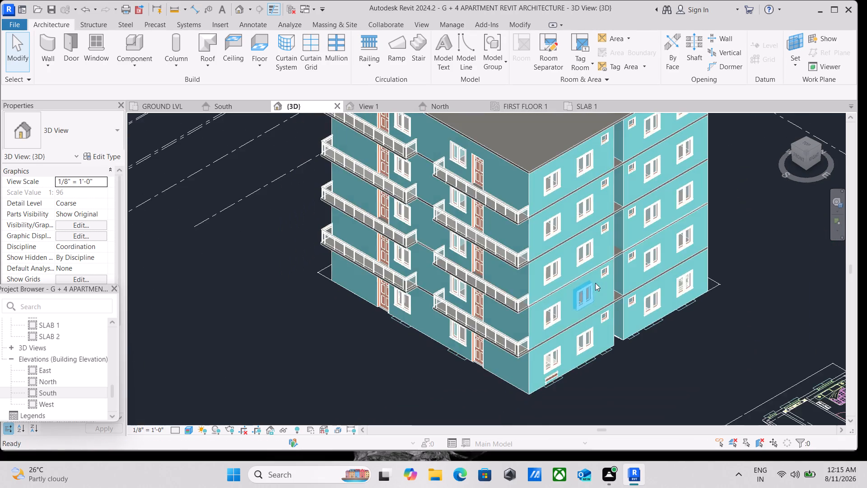
pyautogui.scroll(3, 567, 307)
pyautogui.scroll(-4, 567, 307)
pyautogui.moveTo(567, 307); pyautogui.dragTo(560, 360, button='middle')
pyautogui.scroll(-3, 560, 361)
pyautogui.scroll(3, 560, 361)
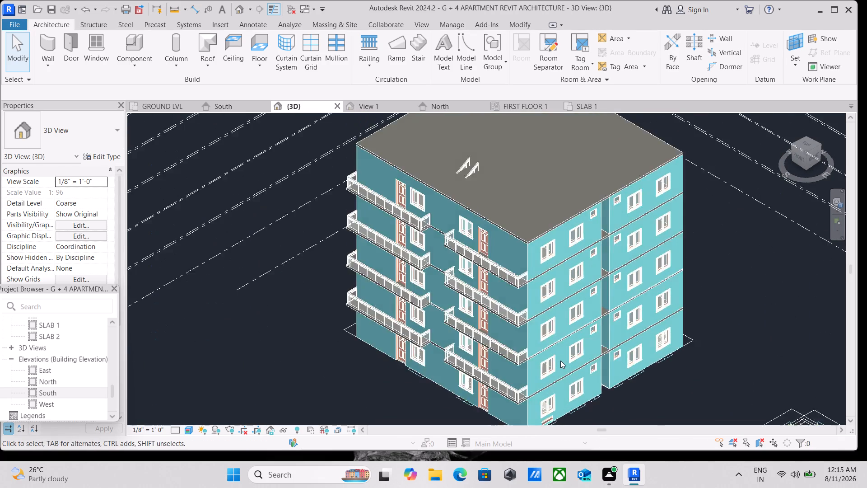
pyautogui.scroll(-2, 560, 361)
pyautogui.moveTo(560, 361); pyautogui.dragTo(667, 366, button='middle')
pyautogui.scroll(1, 579, 314)
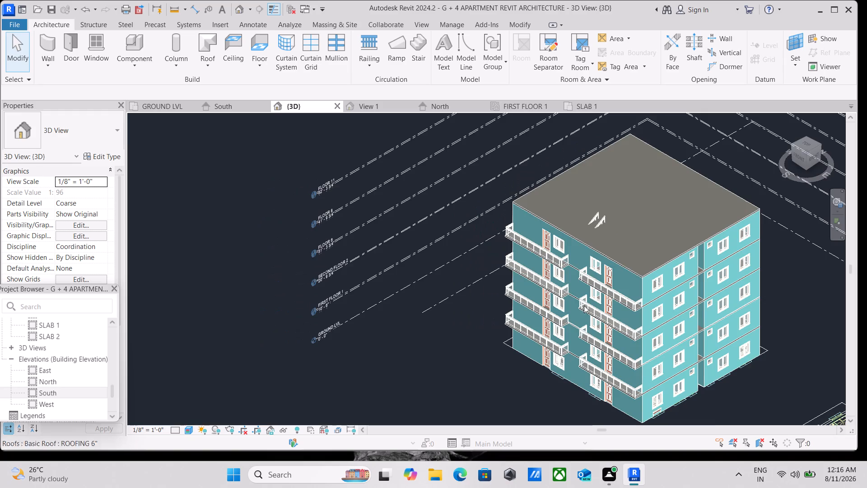
pyautogui.scroll(5, 584, 305)
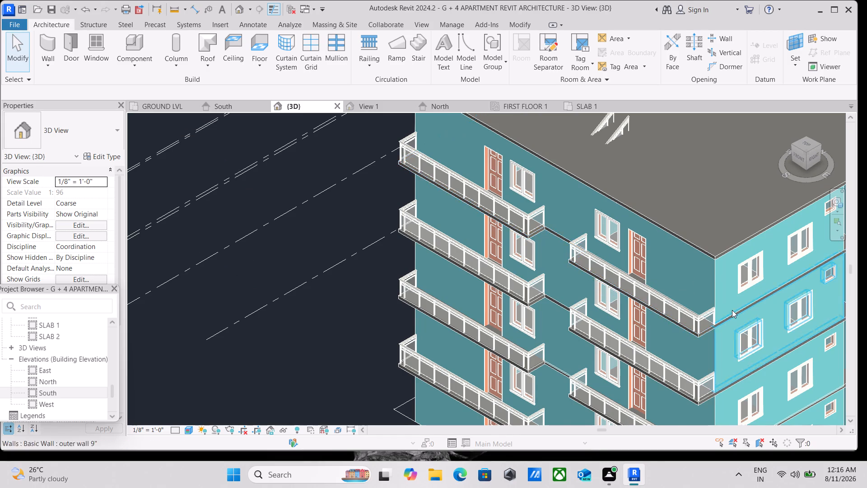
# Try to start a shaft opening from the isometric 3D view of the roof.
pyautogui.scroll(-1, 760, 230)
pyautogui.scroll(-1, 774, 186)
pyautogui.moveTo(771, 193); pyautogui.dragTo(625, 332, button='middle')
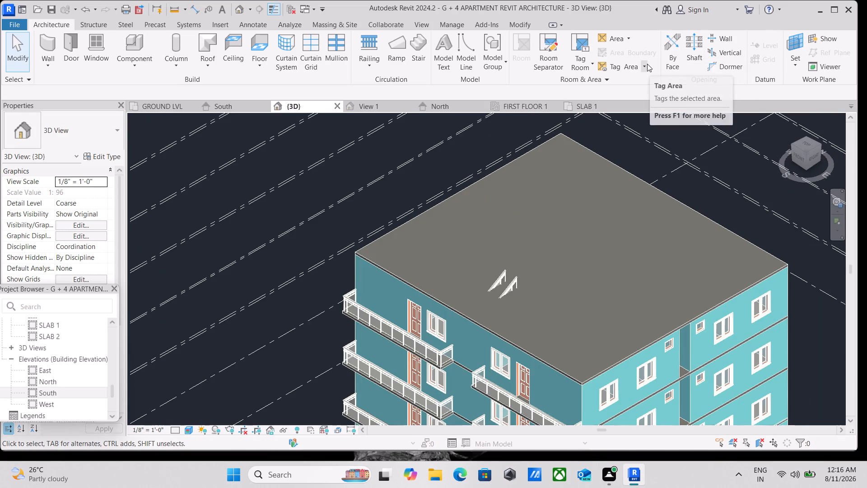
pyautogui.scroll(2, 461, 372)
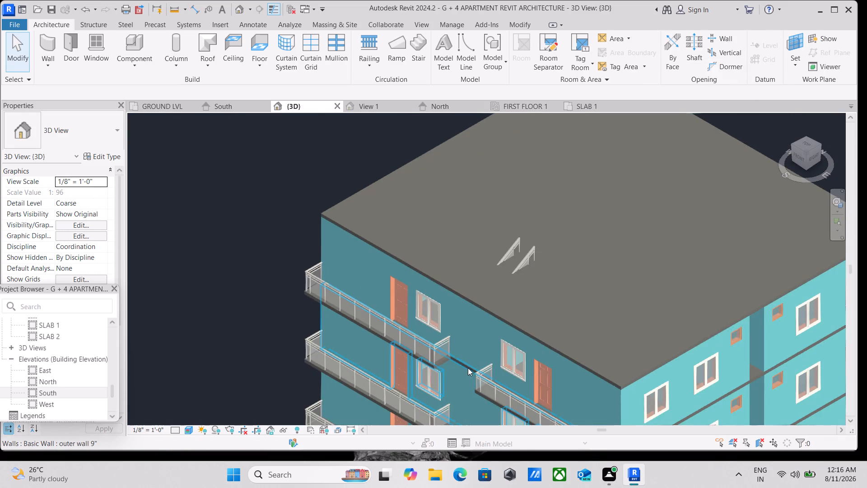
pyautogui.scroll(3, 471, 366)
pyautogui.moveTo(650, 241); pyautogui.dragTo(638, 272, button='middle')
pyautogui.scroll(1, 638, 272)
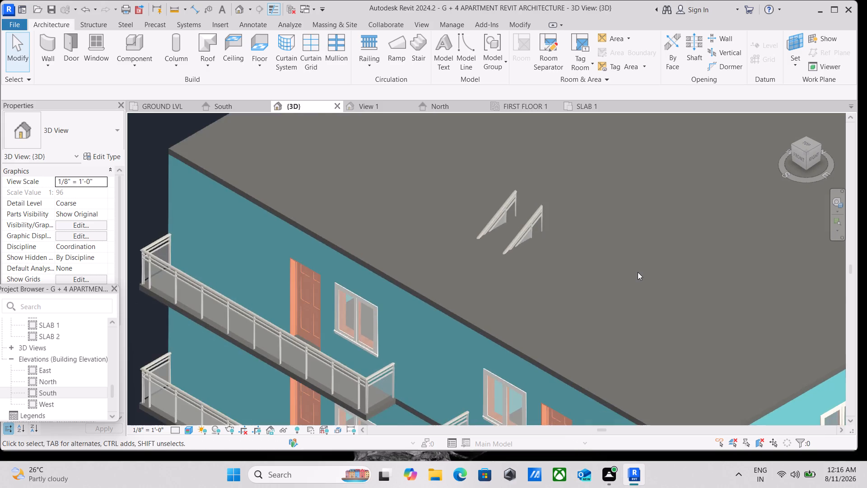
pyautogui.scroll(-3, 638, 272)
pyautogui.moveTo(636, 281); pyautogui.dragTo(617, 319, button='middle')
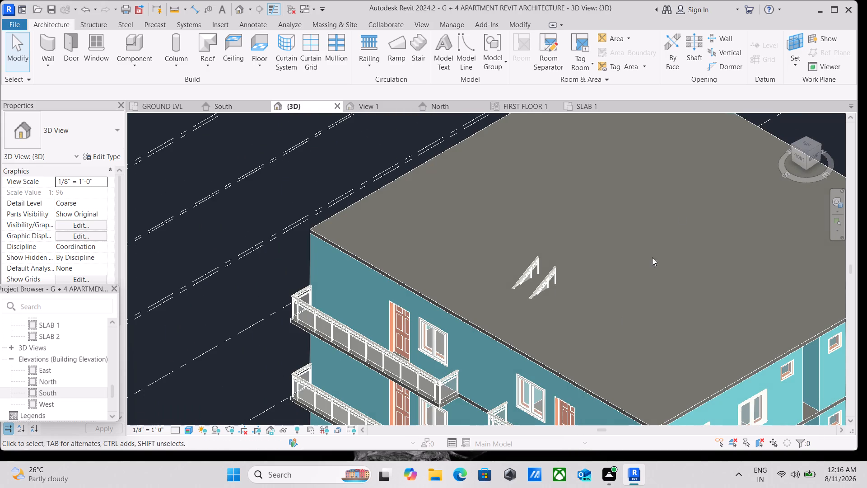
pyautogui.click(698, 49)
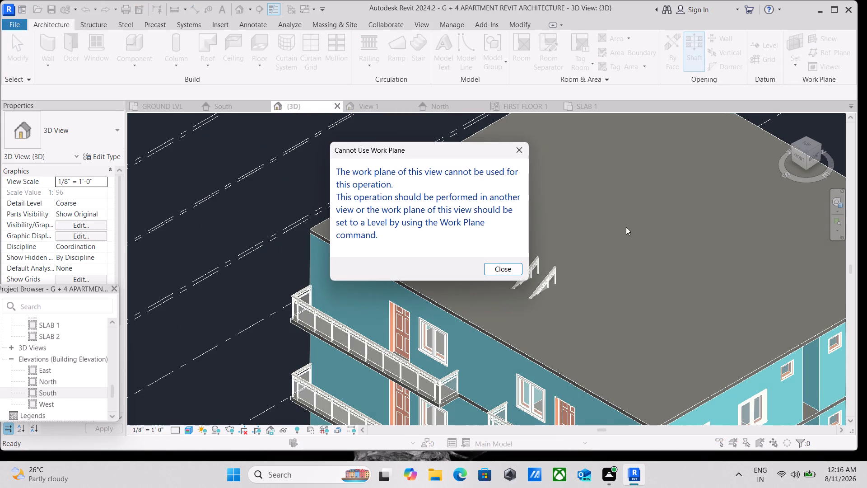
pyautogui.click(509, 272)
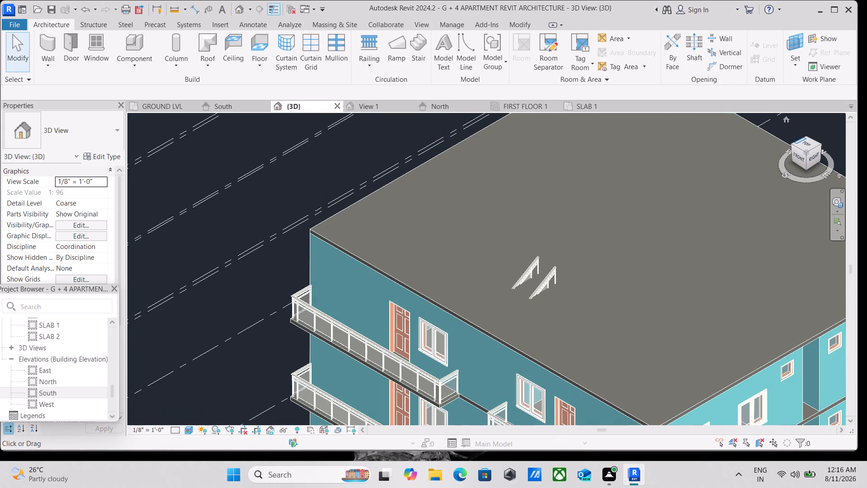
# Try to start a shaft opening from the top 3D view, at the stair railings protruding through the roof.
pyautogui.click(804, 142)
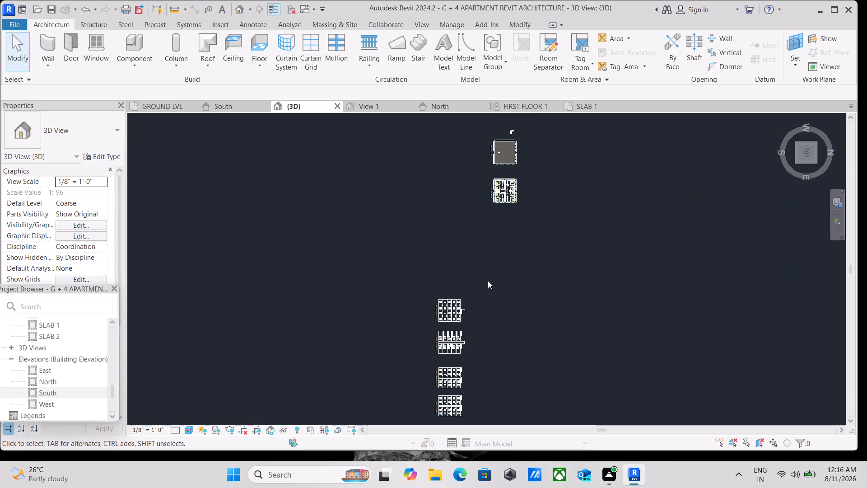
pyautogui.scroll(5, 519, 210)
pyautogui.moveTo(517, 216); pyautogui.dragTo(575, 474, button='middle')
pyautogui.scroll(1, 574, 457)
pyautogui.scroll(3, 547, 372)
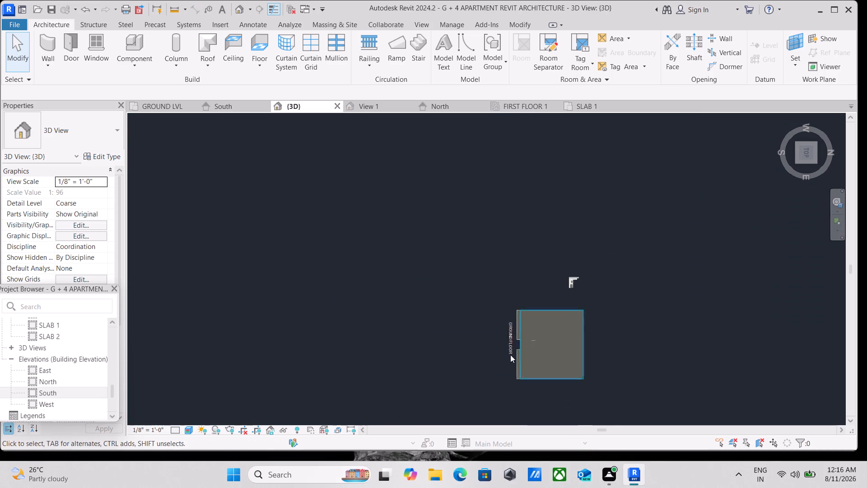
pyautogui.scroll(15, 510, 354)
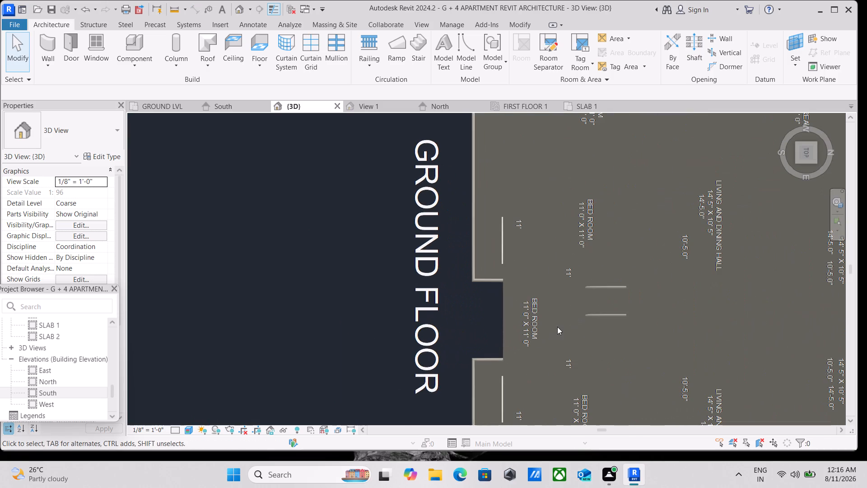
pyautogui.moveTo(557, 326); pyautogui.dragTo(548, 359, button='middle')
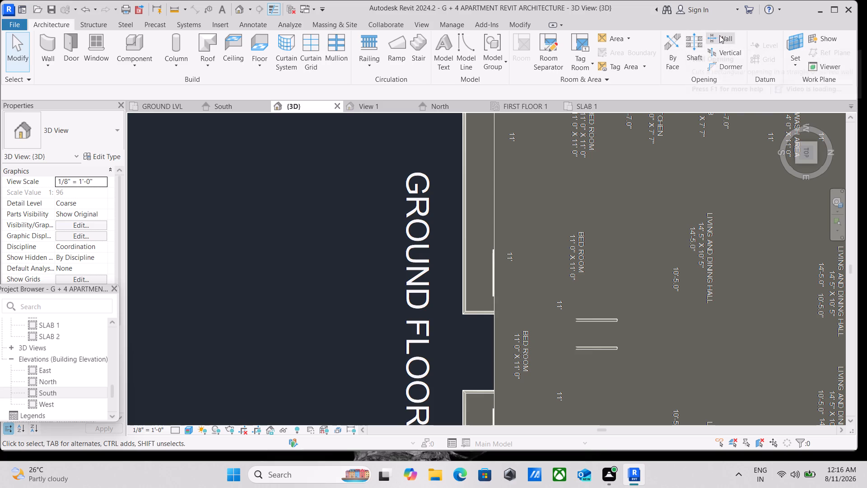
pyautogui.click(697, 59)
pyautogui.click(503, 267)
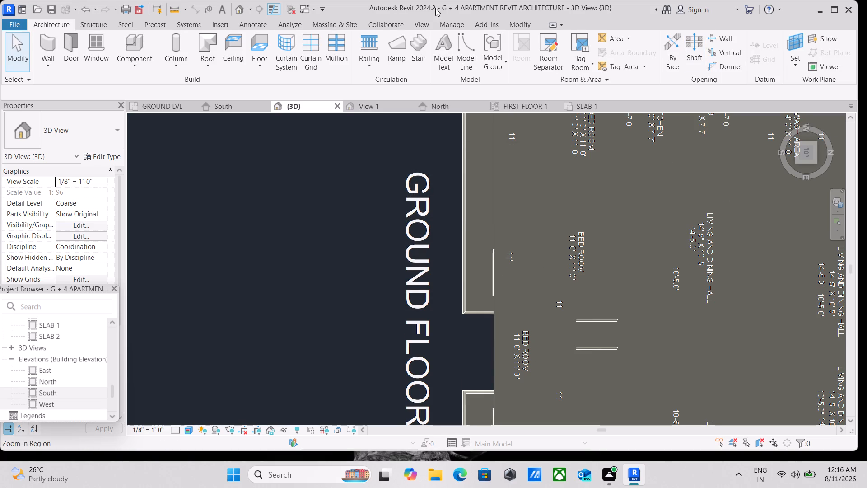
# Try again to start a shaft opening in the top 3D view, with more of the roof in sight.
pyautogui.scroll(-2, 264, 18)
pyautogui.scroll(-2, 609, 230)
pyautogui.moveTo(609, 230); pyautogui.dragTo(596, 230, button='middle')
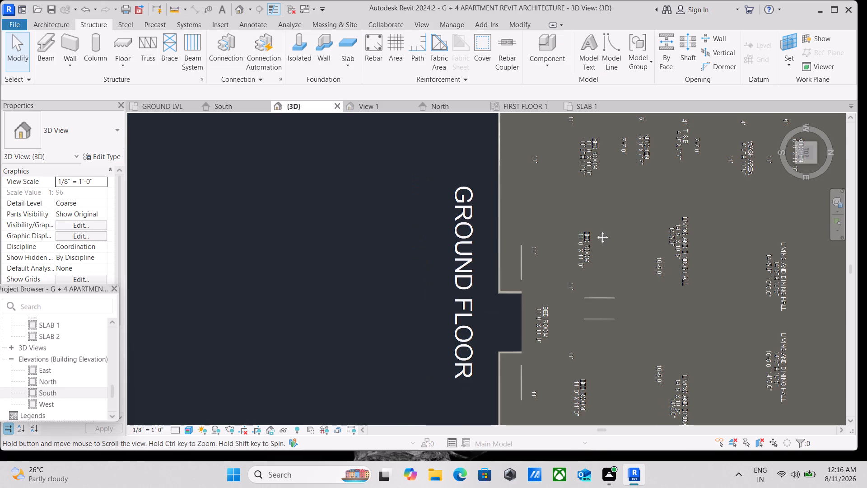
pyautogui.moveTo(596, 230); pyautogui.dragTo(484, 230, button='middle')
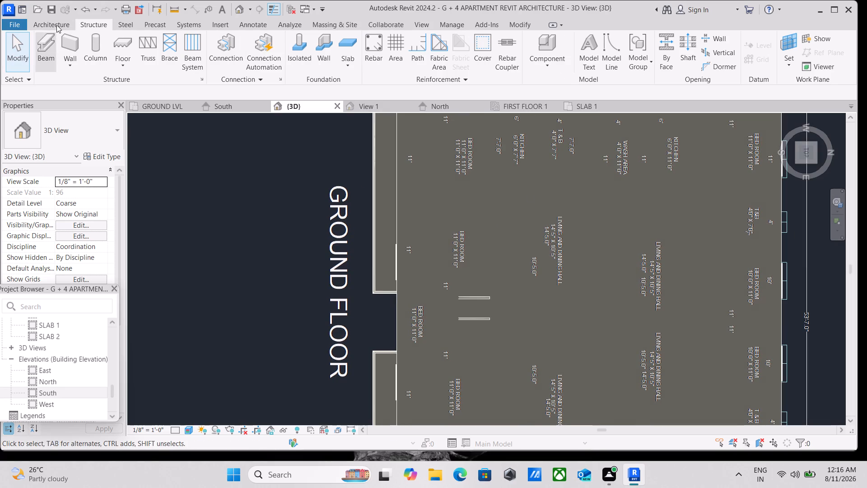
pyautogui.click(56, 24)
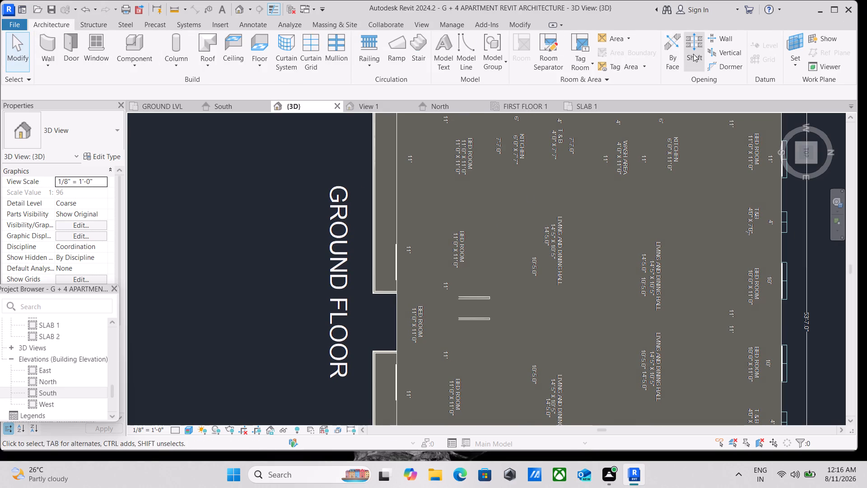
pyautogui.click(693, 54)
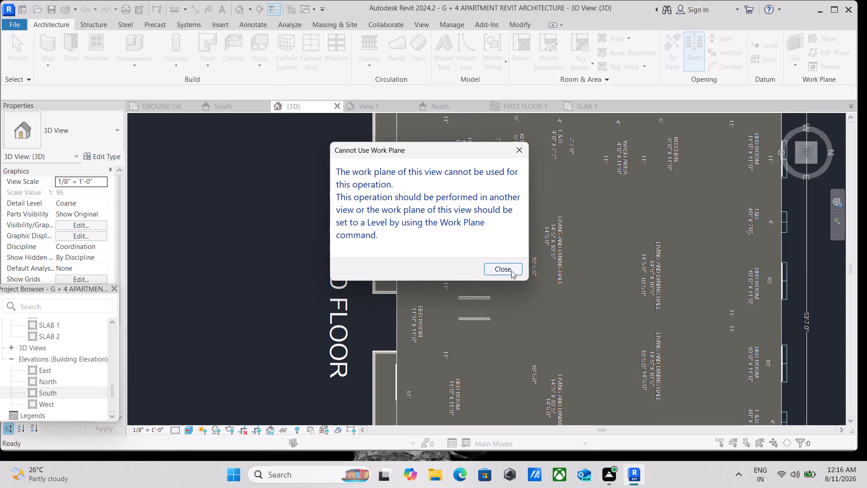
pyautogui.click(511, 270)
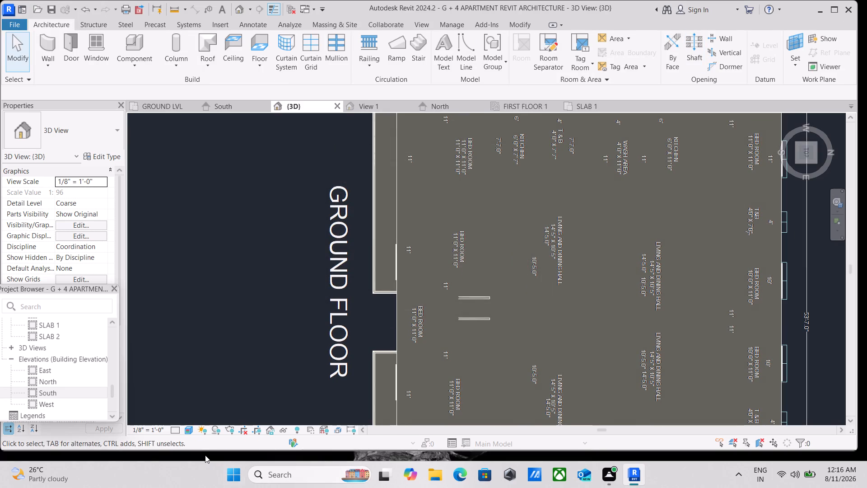
# Set the 3D view's visual style to Shaded.
pyautogui.click(191, 431)
pyautogui.click(224, 387)
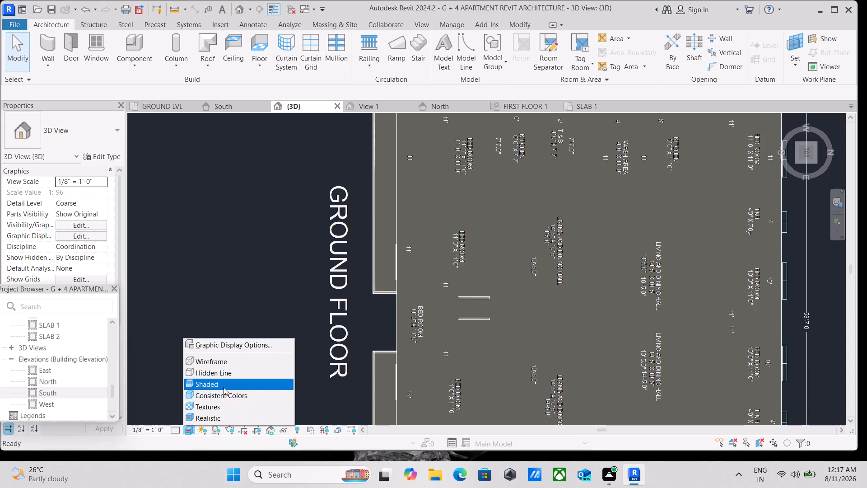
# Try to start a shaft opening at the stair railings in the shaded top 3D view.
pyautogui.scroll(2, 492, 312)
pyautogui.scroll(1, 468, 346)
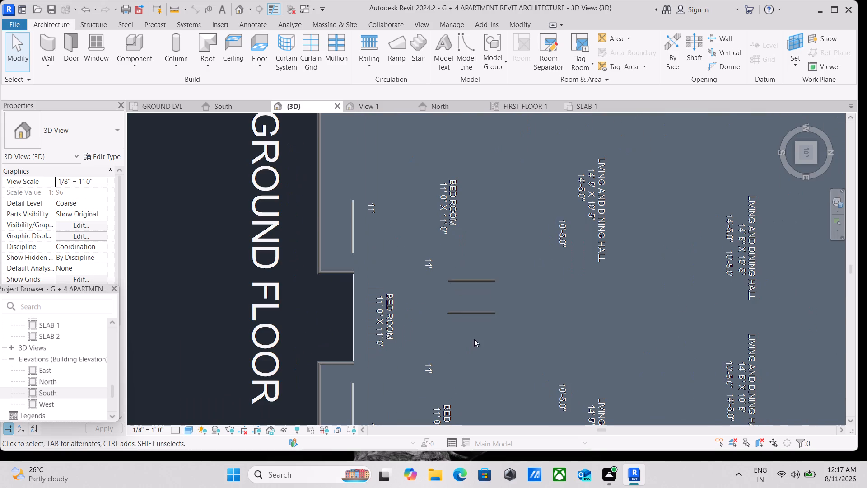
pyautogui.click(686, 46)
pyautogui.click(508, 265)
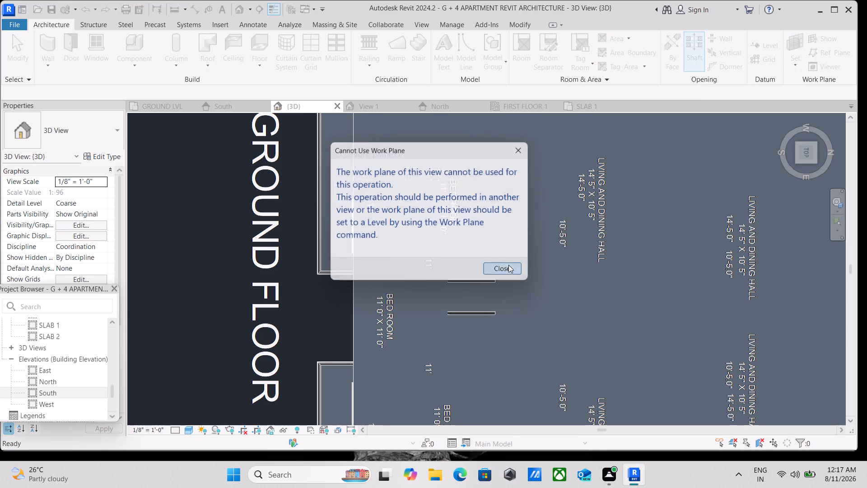
# Open the FLOOR 11 floor plan.
pyautogui.scroll(-1, 460, 363)
pyautogui.moveTo(482, 350); pyautogui.dragTo(511, 302, button='middle')
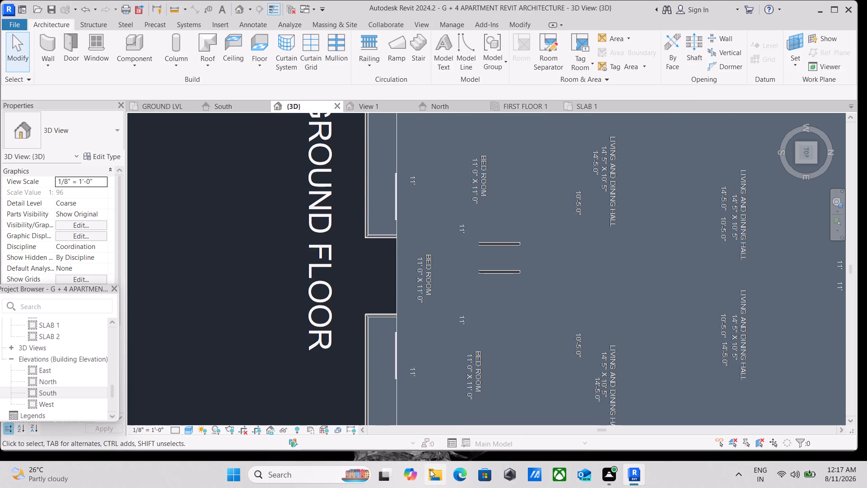
pyautogui.moveTo(501, 320); pyautogui.dragTo(485, 361, button='middle')
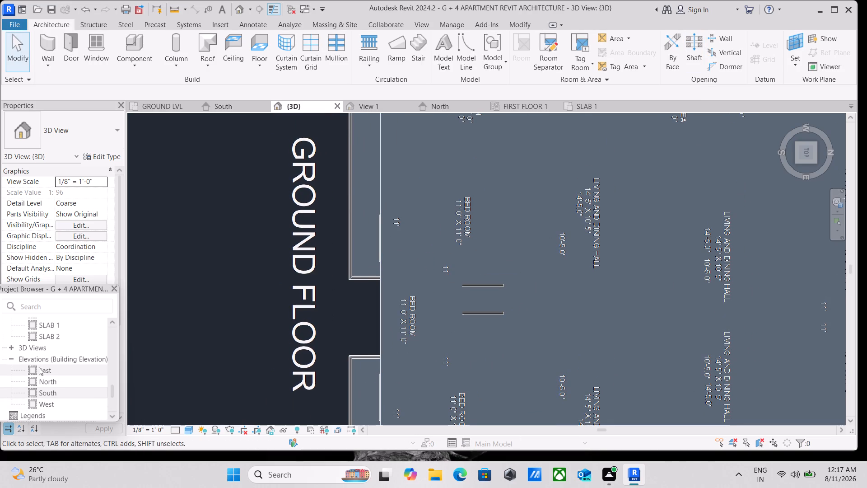
pyautogui.scroll(6, 39, 364)
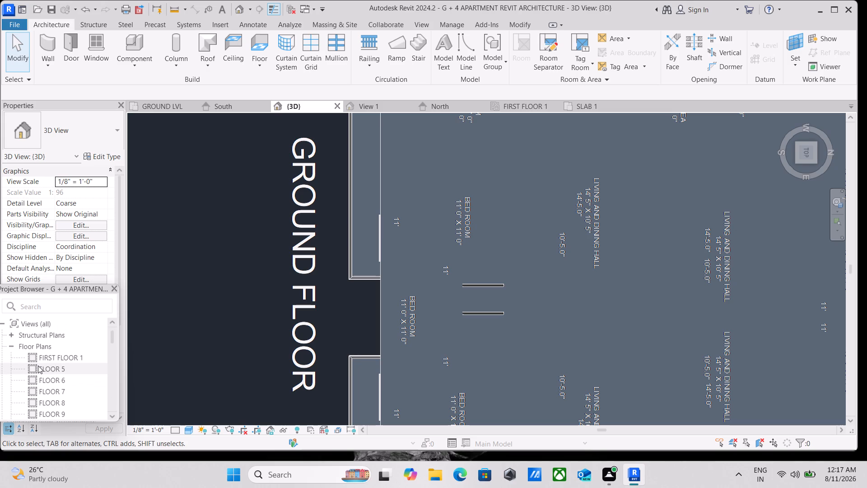
pyautogui.scroll(2, 38, 367)
pyautogui.scroll(-1, 37, 368)
pyautogui.scroll(3, 37, 368)
pyautogui.scroll(-2, 38, 368)
pyautogui.scroll(2, 45, 389)
pyautogui.scroll(-1, 47, 389)
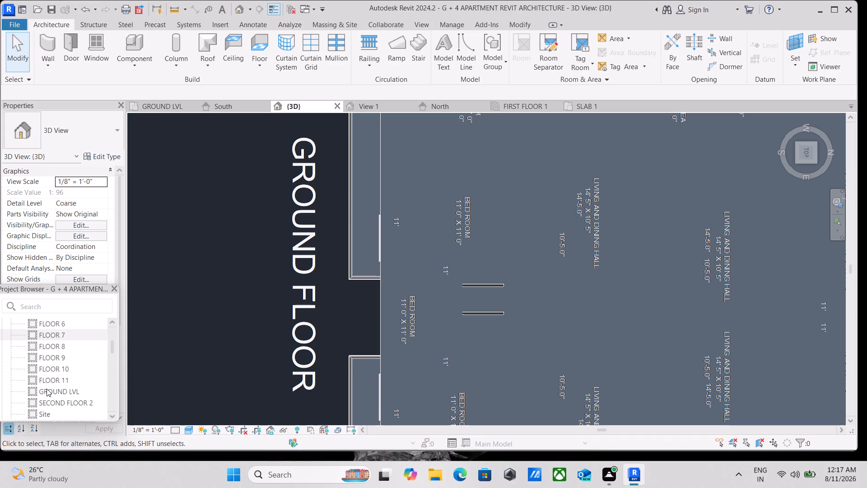
pyautogui.doubleClick(55, 380)
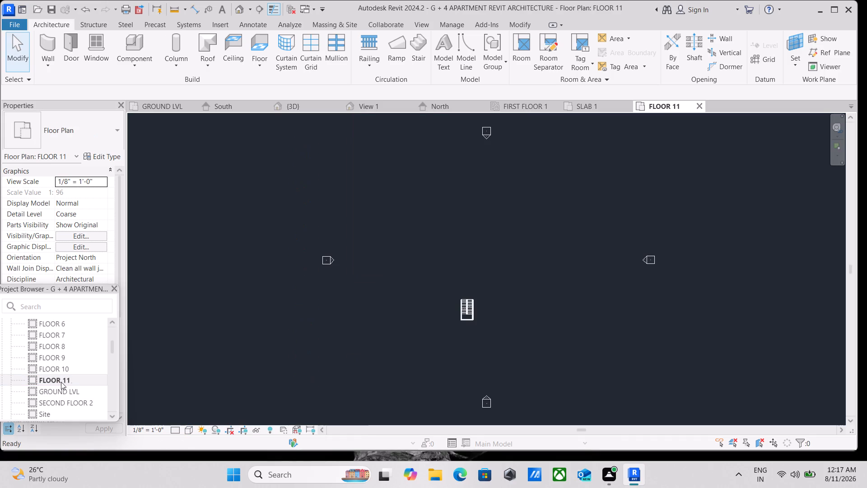
# Start a shaft opening on FLOOR 11 and sketch a rectangular boundary about 10'-6" wide by 9'-0" high over the stair.
pyautogui.scroll(3, 563, 337)
pyautogui.scroll(5, 312, 339)
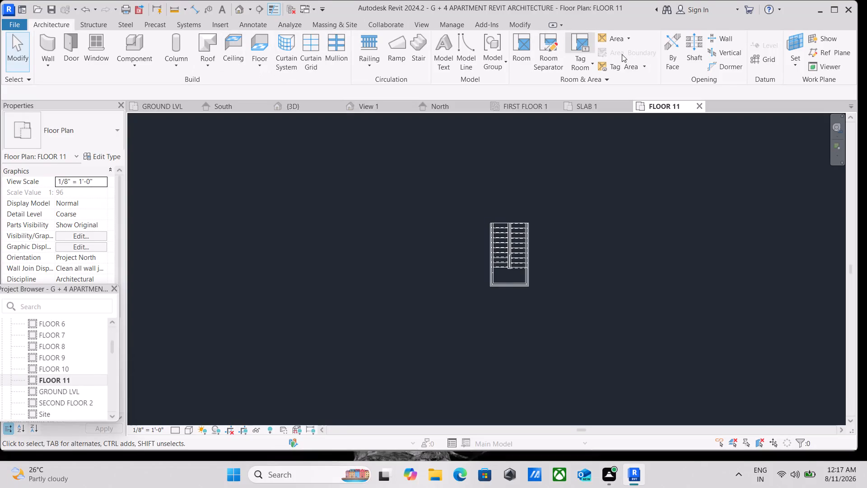
pyautogui.click(696, 57)
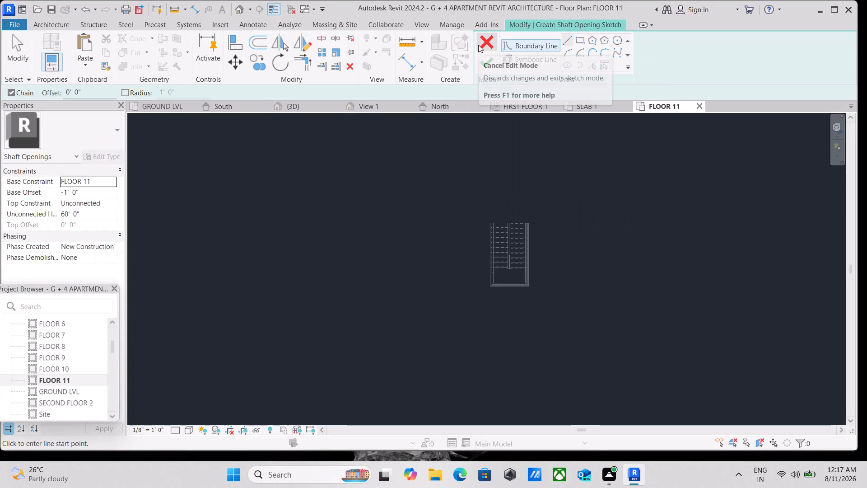
pyautogui.click(583, 42)
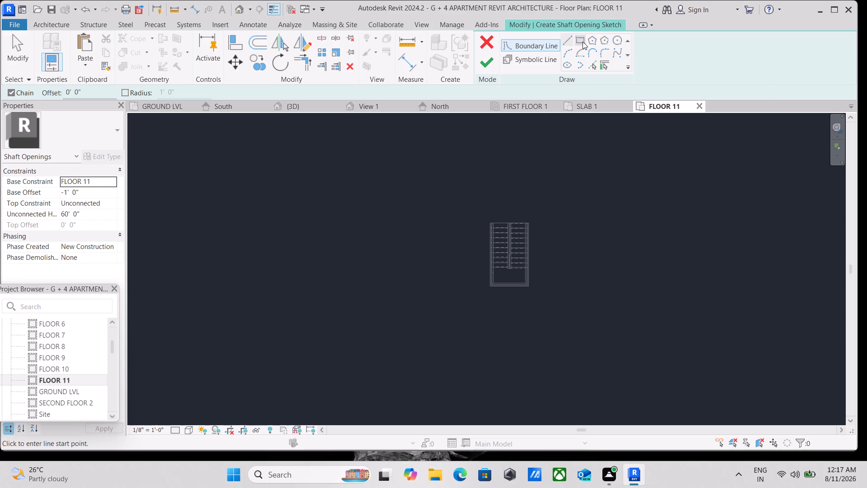
pyautogui.click(469, 207)
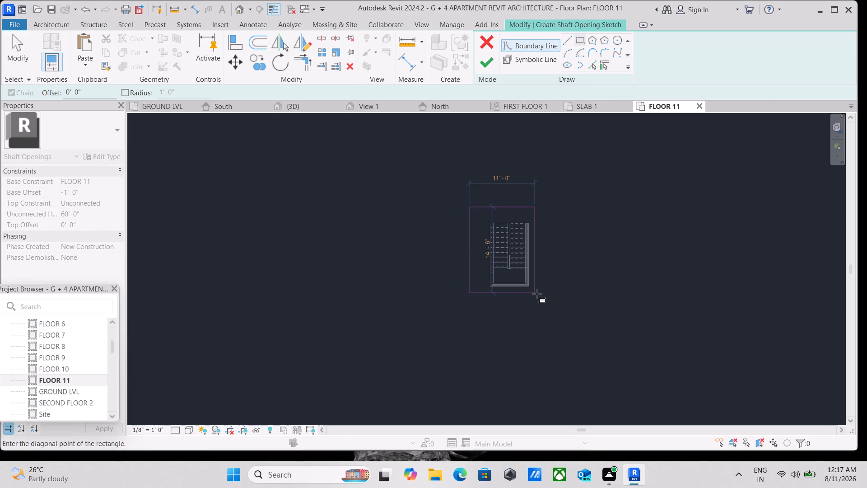
pyautogui.press('Escape')
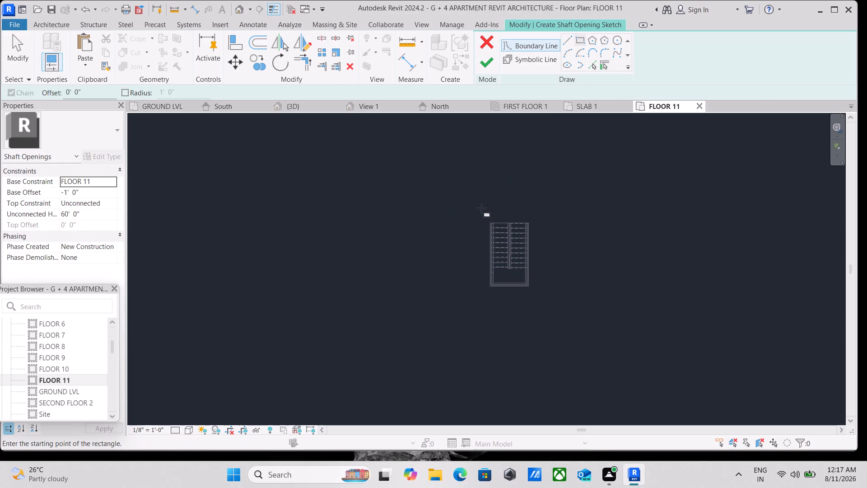
pyautogui.click(483, 214)
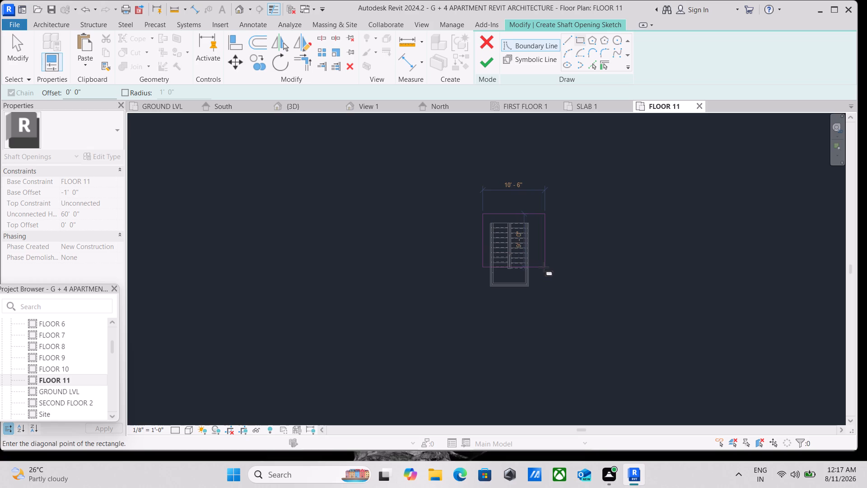
pyautogui.click(544, 267)
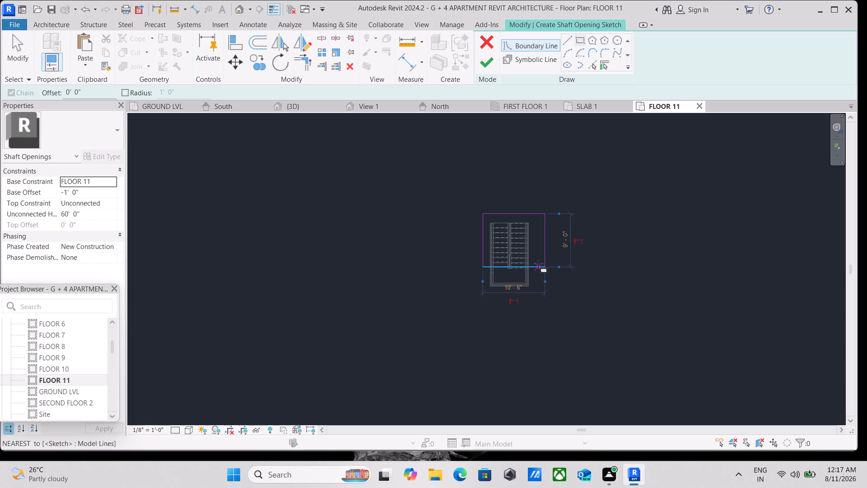
pyautogui.press('Escape')
pyautogui.scroll(4, 595, 255)
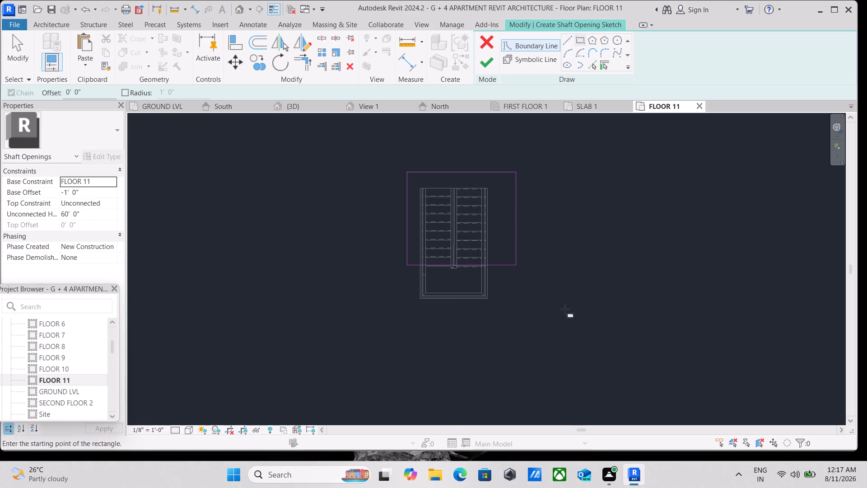
pyautogui.press('Escape')
# Set the shaft boundary's width to 6' by repositioning its right edge.
pyautogui.click(515, 232)
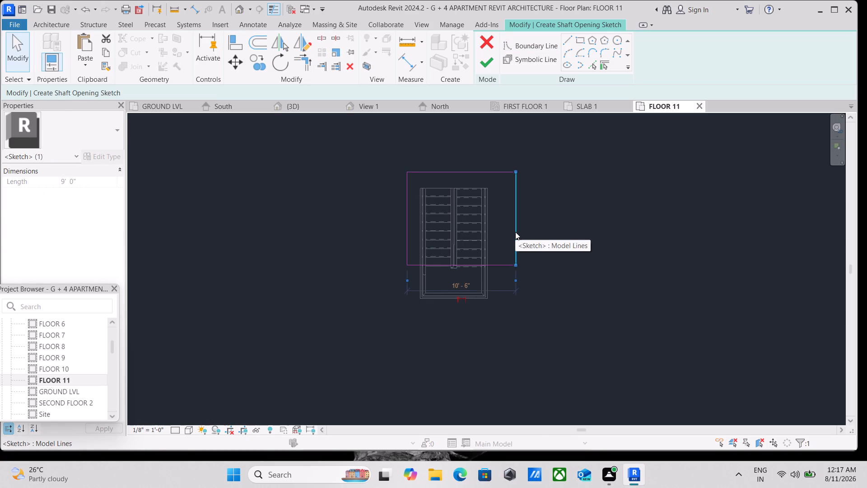
pyautogui.click(458, 285)
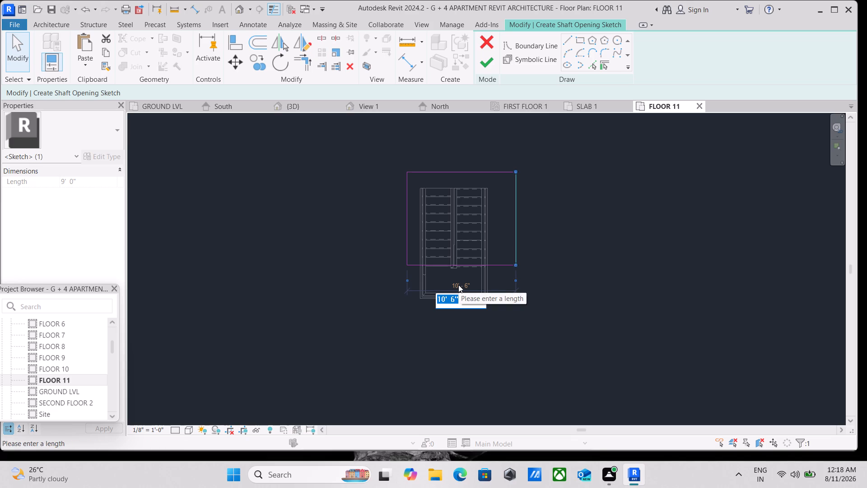
pyautogui.write("6'")
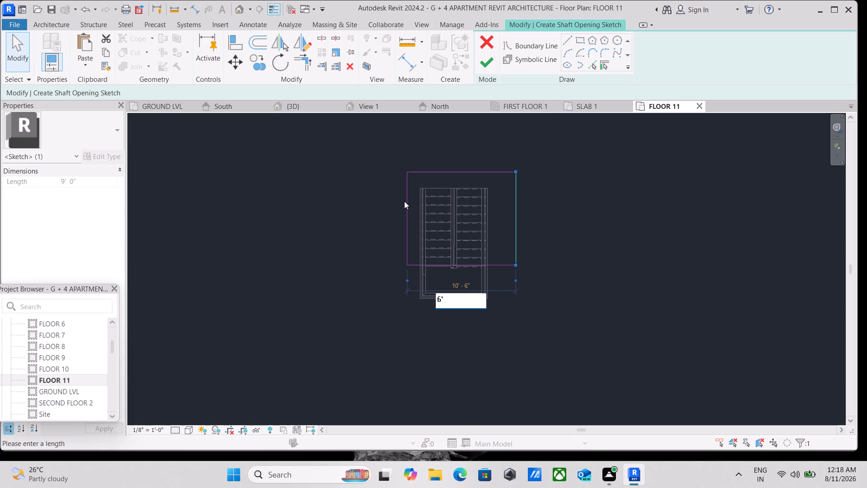
pyautogui.press('Return')
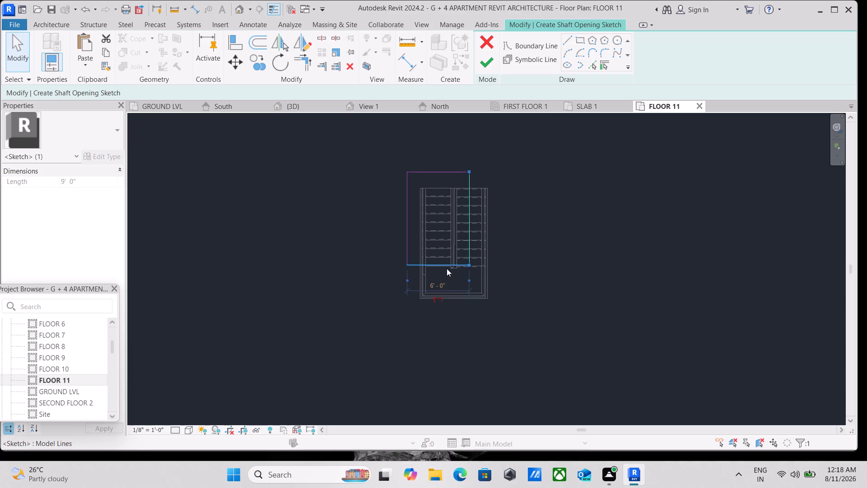
# Set the shaft boundary's depth to 6' by repositioning its lower edge, and finish the shaft opening sketch.
pyautogui.click(438, 264)
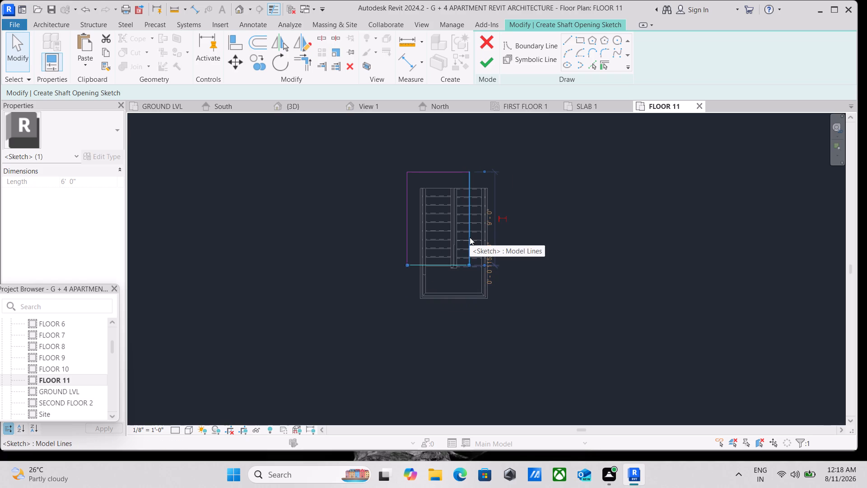
pyautogui.click(484, 223)
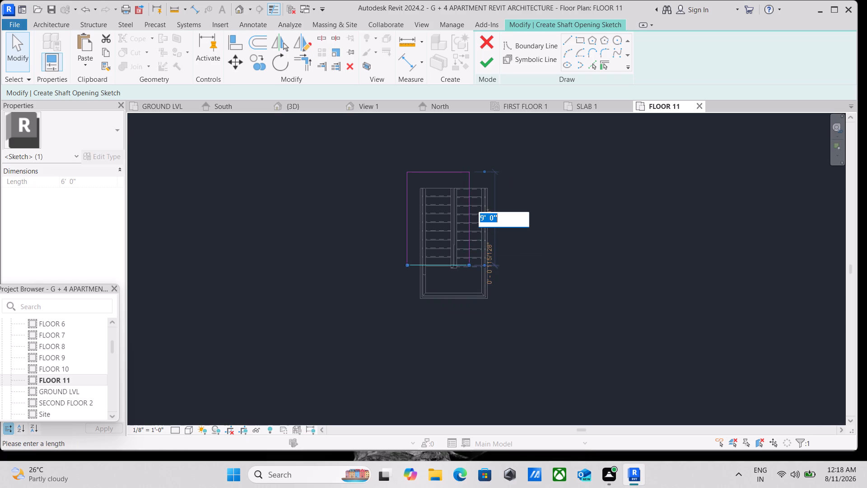
pyautogui.write("6'")
pyautogui.press('Return')
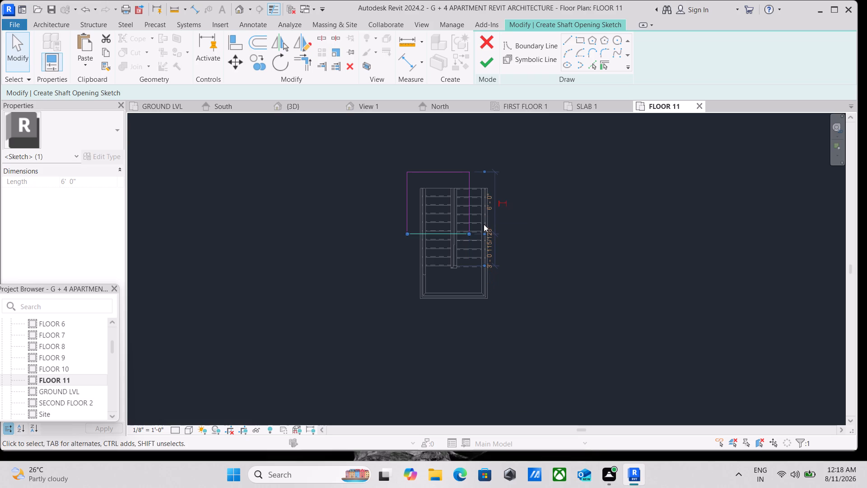
pyautogui.press('Escape')
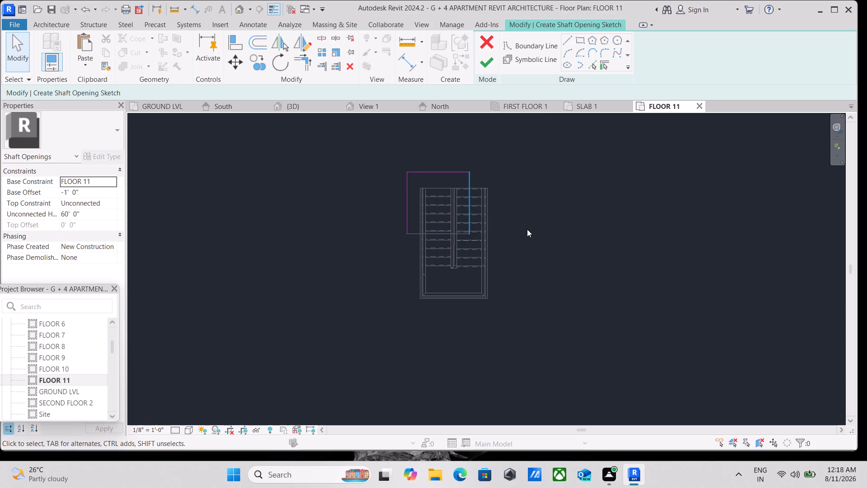
pyautogui.click(469, 221)
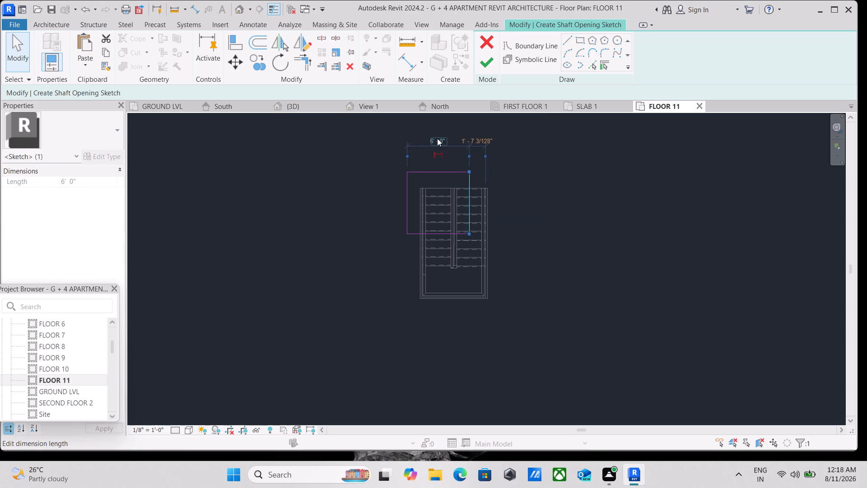
pyautogui.click(483, 67)
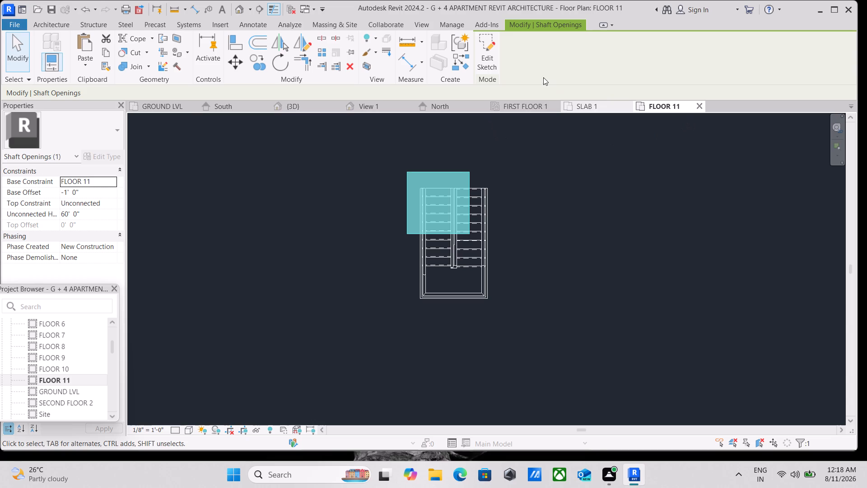
# Examine the shaft opening over the stair in the 3D view, from above and from the front.
pyautogui.click(47, 25)
pyautogui.scroll(-1, 658, 276)
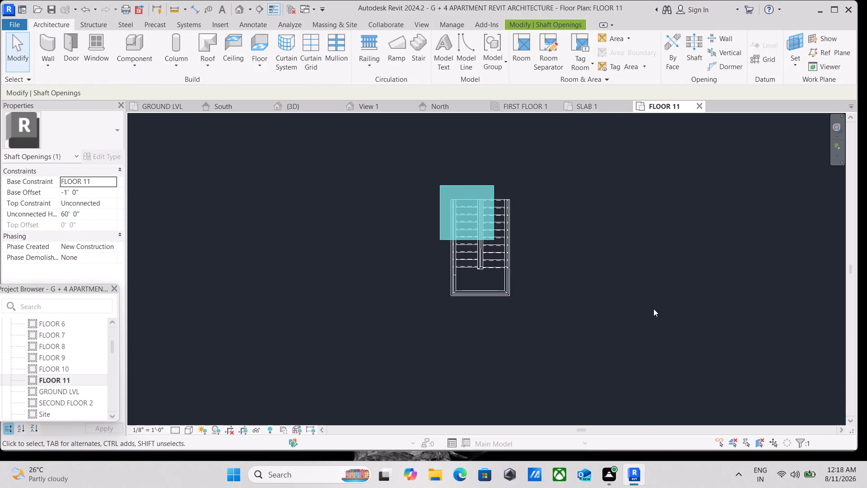
pyautogui.scroll(-2, 652, 311)
pyautogui.scroll(-3, 461, 375)
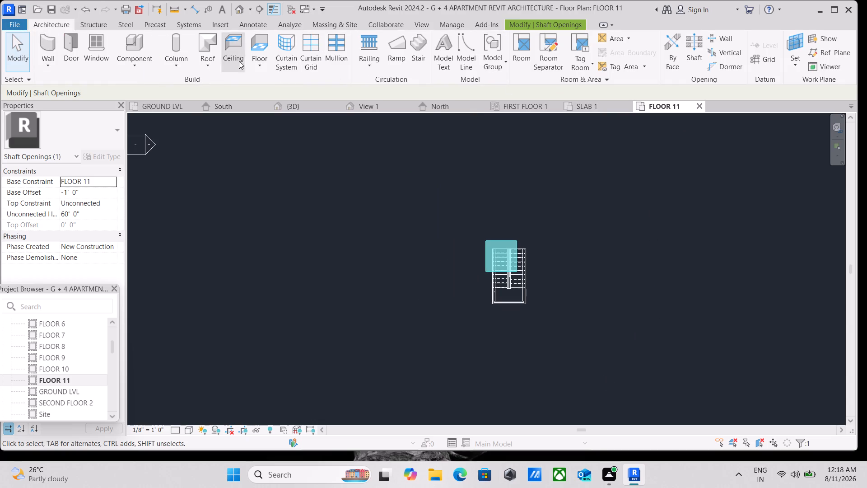
pyautogui.click(281, 103)
pyautogui.scroll(-2, 392, 193)
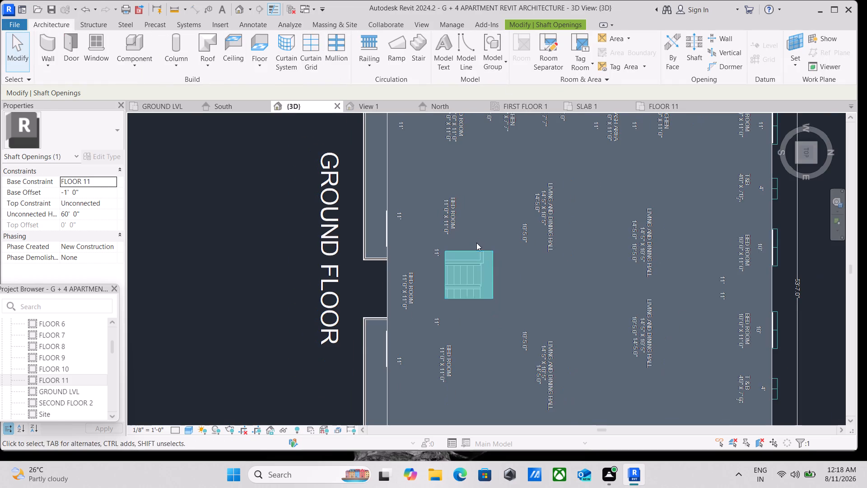
pyautogui.press('Escape')
pyautogui.scroll(9, 495, 273)
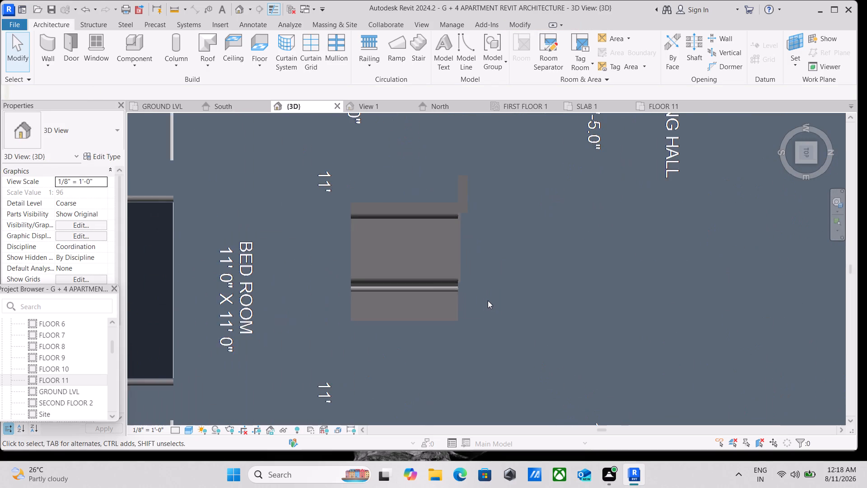
pyautogui.scroll(3, 482, 301)
pyautogui.scroll(-5, 482, 301)
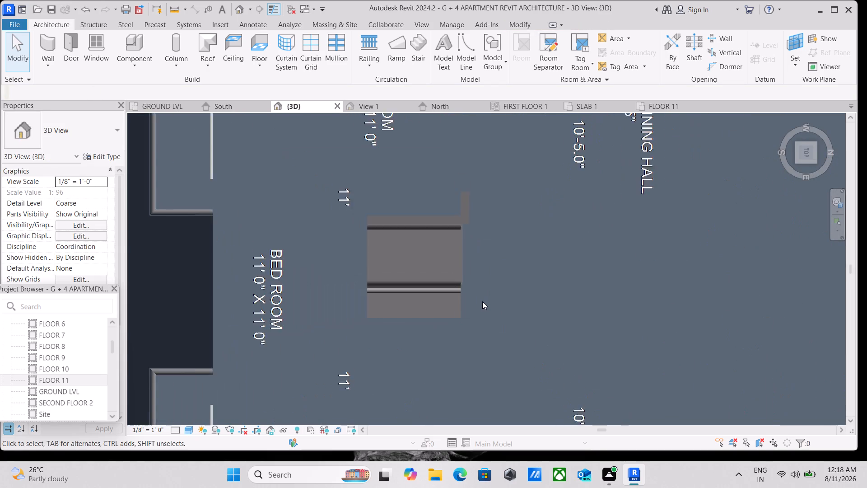
pyautogui.scroll(-2, 482, 301)
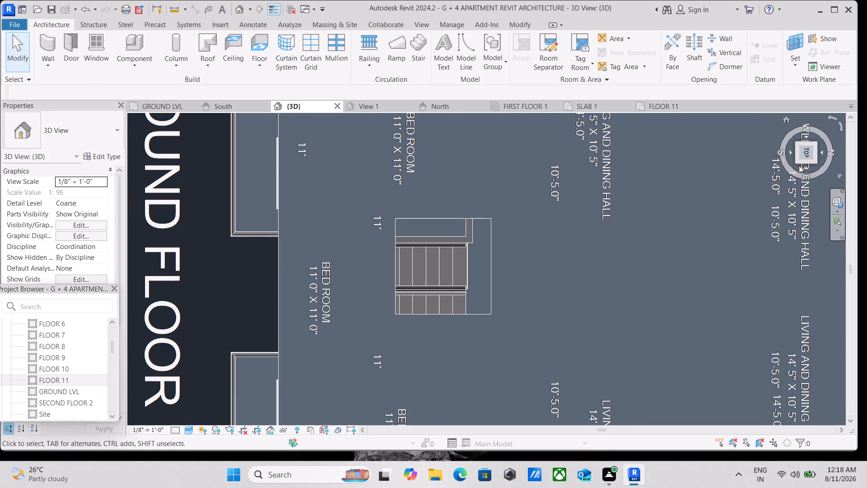
pyautogui.click(797, 160)
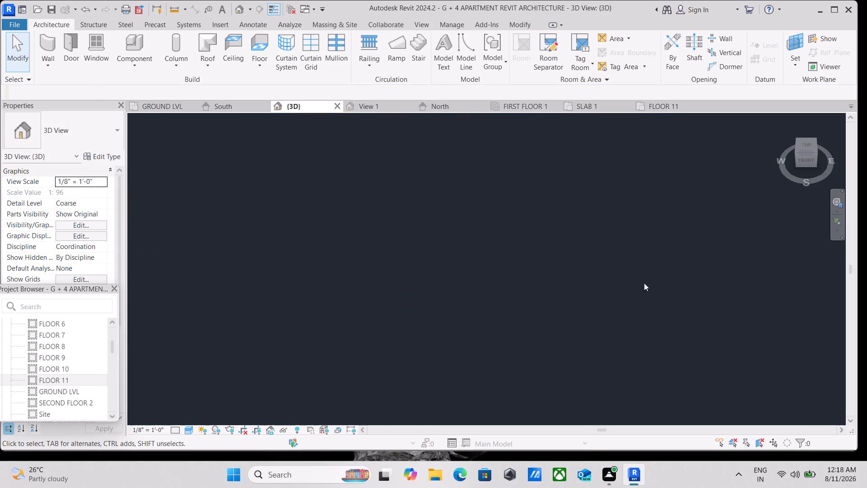
pyautogui.scroll(2, 484, 300)
pyautogui.scroll(9, 301, 277)
pyautogui.scroll(2, 447, 189)
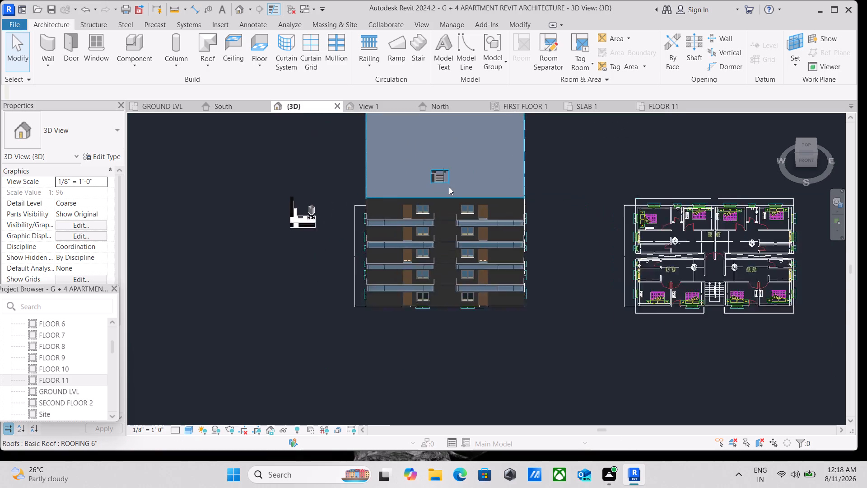
pyautogui.scroll(9, 449, 187)
pyautogui.moveTo(443, 184); pyautogui.dragTo(443, 250, button='middle')
pyautogui.scroll(1, 446, 268)
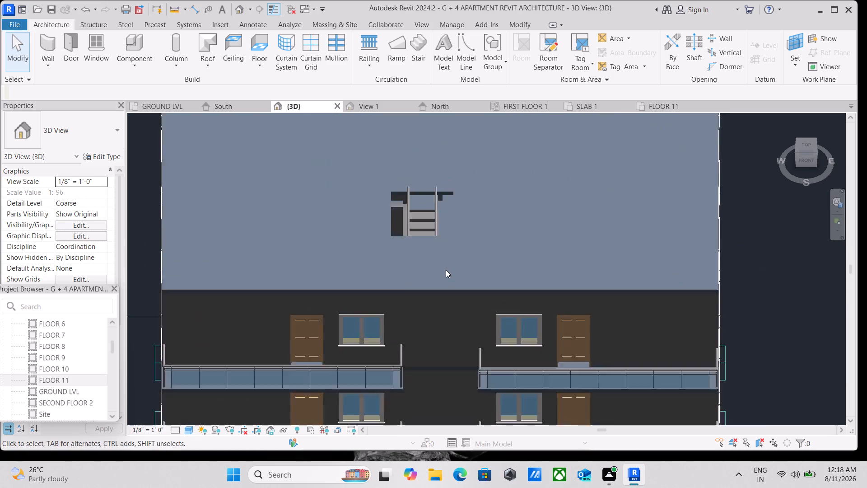
pyautogui.scroll(1, 446, 270)
pyautogui.moveTo(445, 267); pyautogui.dragTo(434, 348, button='middle')
pyautogui.scroll(3, 435, 348)
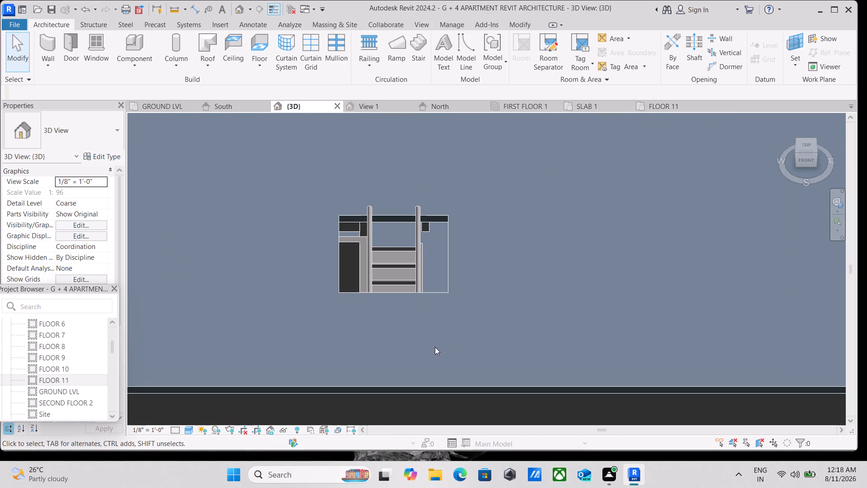
pyautogui.moveTo(435, 344); pyautogui.dragTo(438, 364, button='middle')
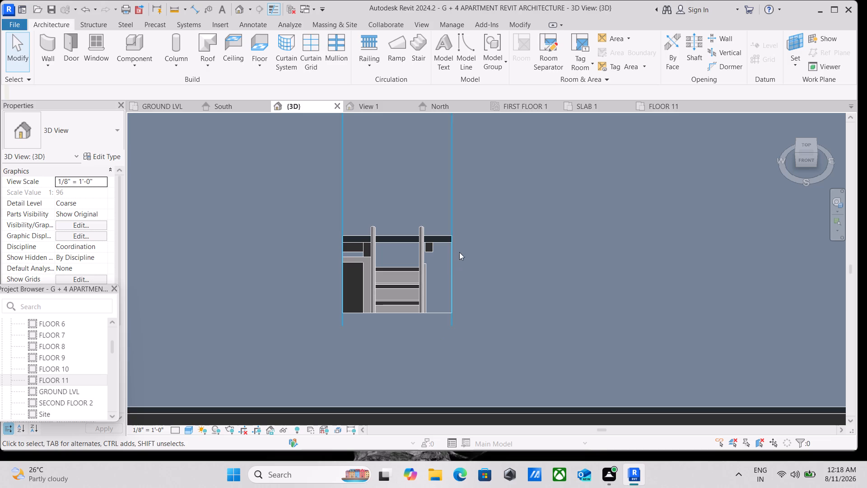
pyautogui.scroll(-1, 464, 297)
pyautogui.moveTo(464, 297); pyautogui.dragTo(490, 362, button='middle')
# Draw a rectangle of Inner Wall 5" walls about 7'-6" wide around the stair opening in the top 3D view, flipping their orientation outside it.
pyautogui.click(810, 144)
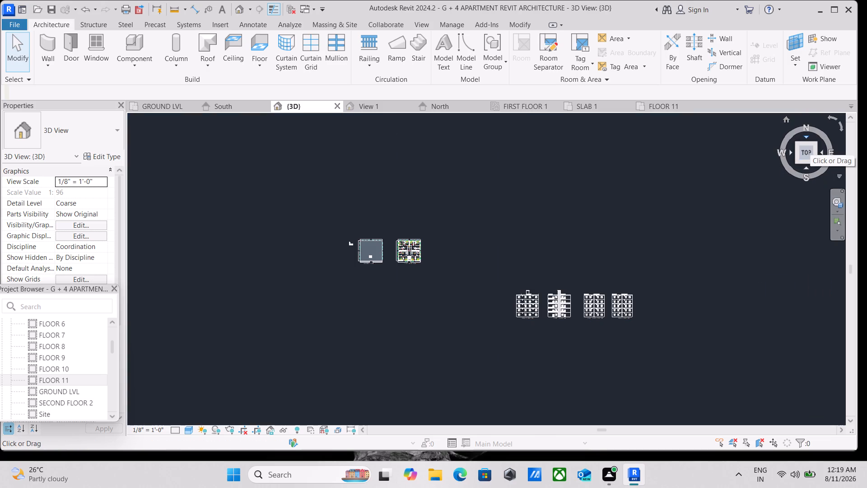
pyautogui.scroll(4, 650, 188)
pyautogui.scroll(4, 172, 272)
pyautogui.scroll(4, 219, 290)
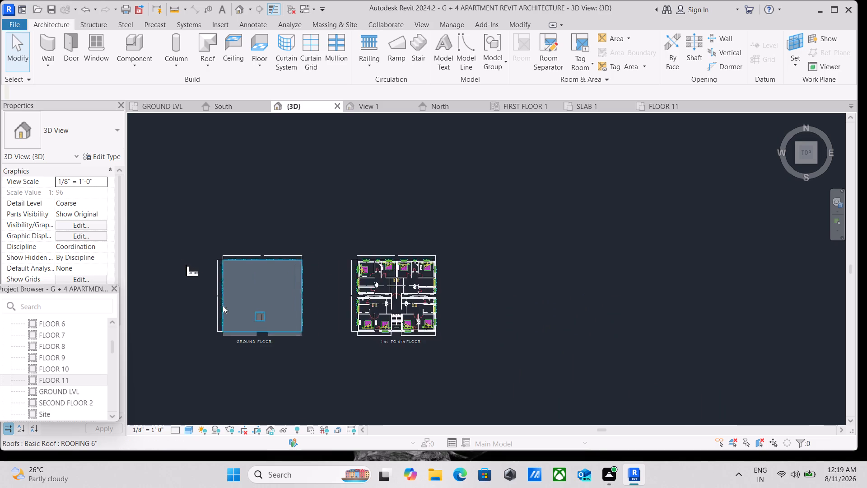
pyautogui.scroll(4, 238, 332)
pyautogui.scroll(9, 284, 328)
pyautogui.scroll(2, 319, 296)
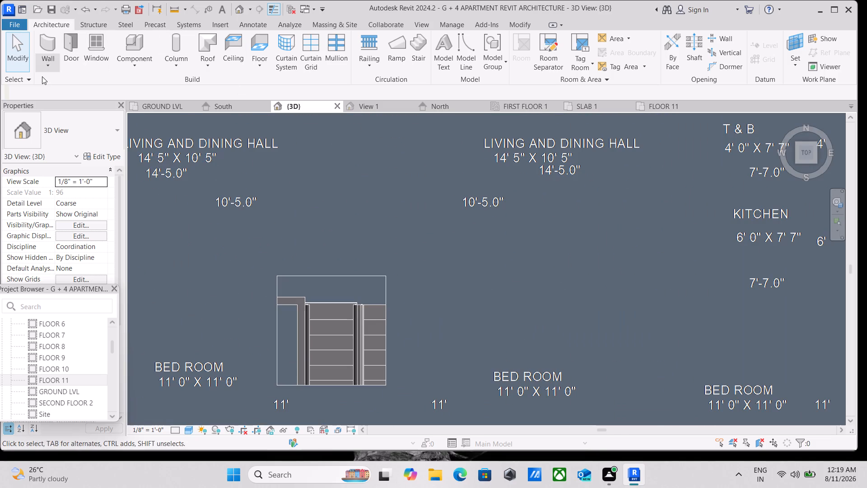
pyautogui.click(45, 58)
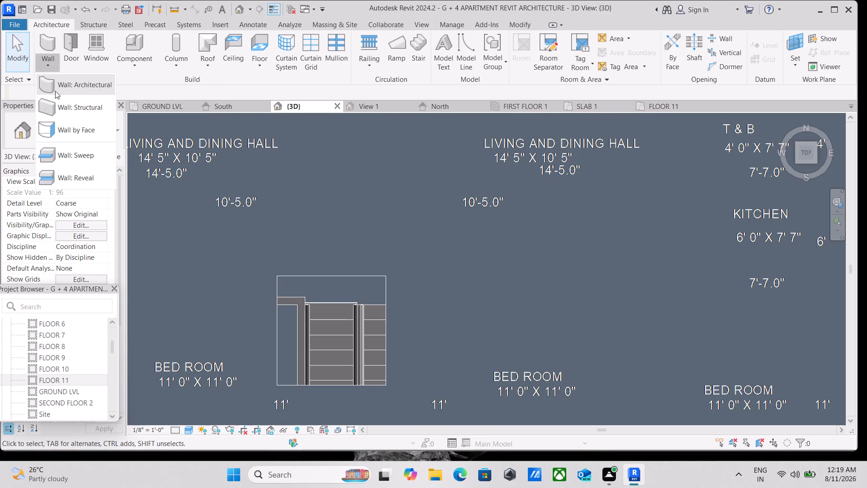
pyautogui.click(65, 90)
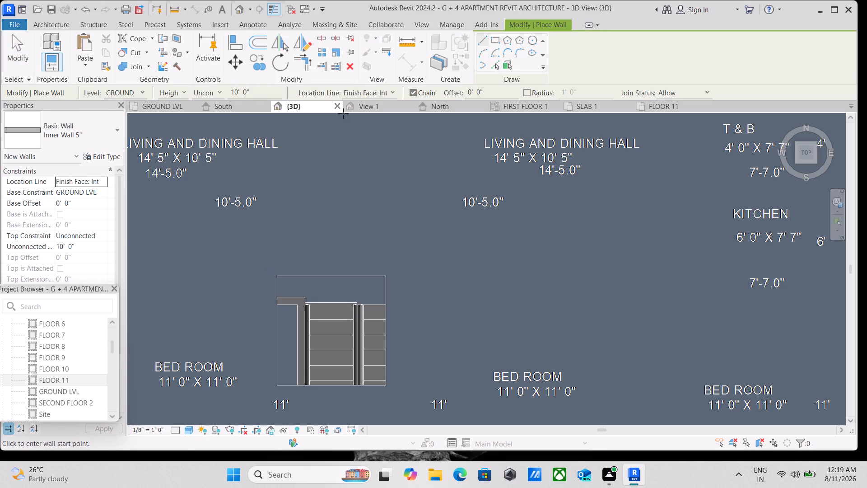
pyautogui.click(493, 39)
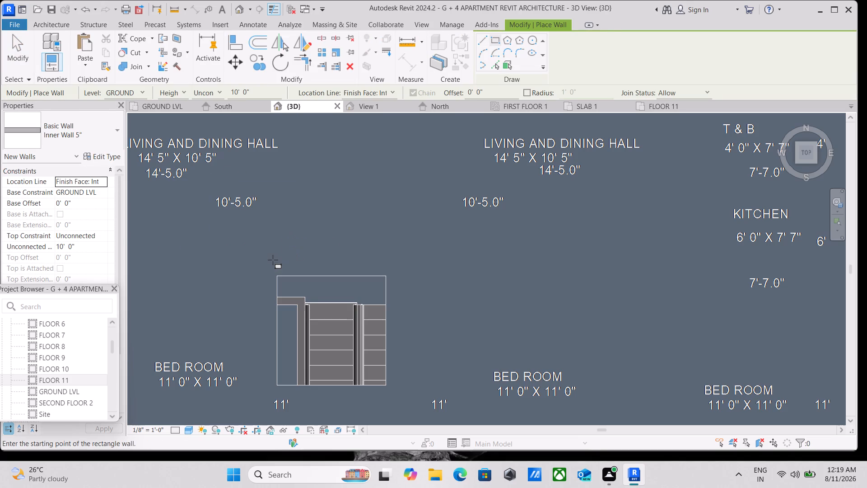
pyautogui.click(262, 259)
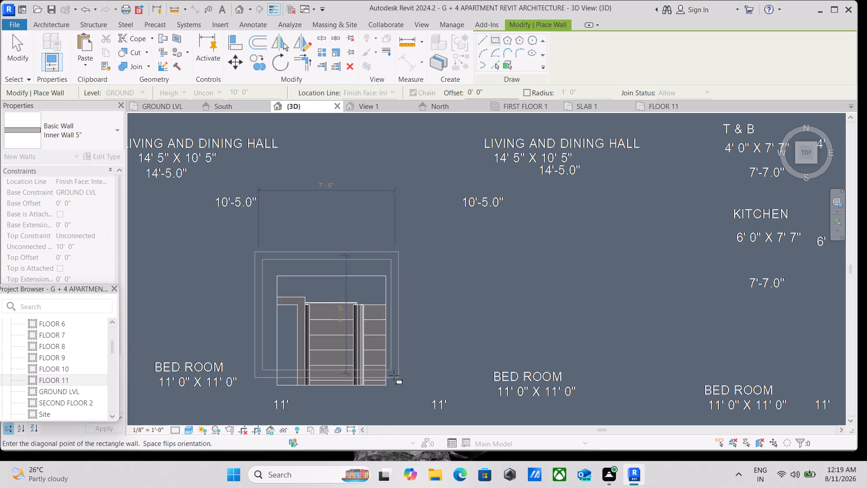
pyautogui.press('space')
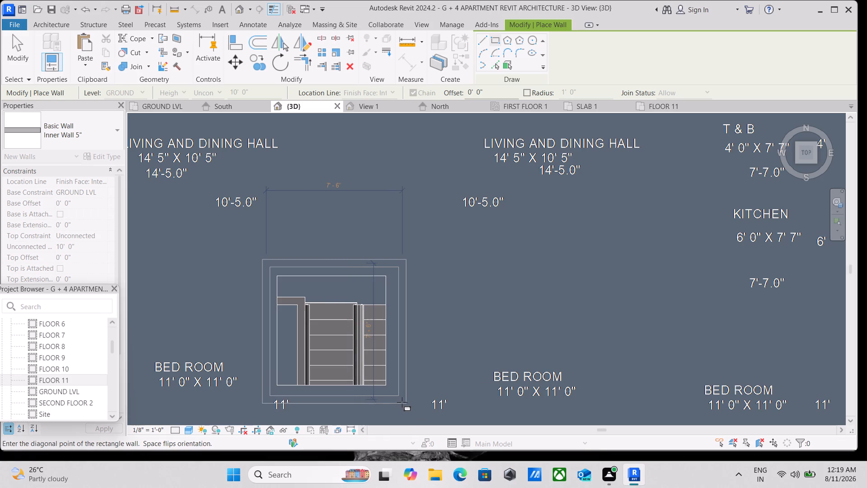
pyautogui.click(404, 403)
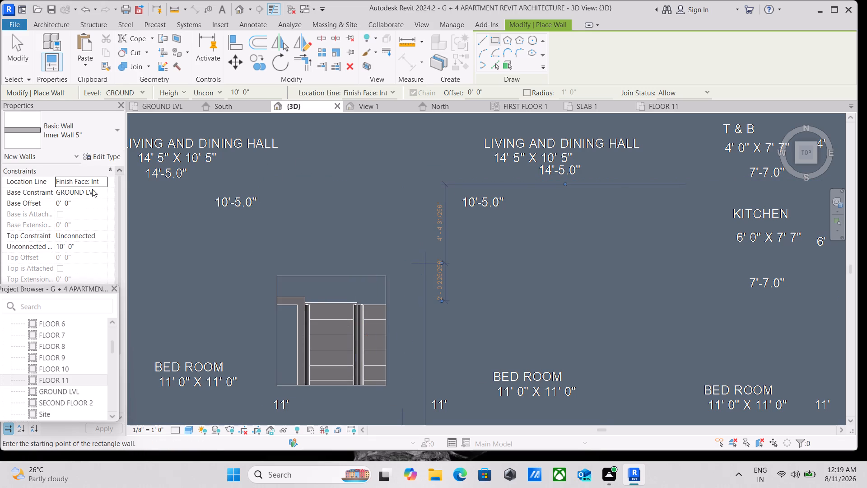
# Set the base constraint for new walls to FLOOR 11.
pyautogui.click(98, 193)
pyautogui.click(105, 190)
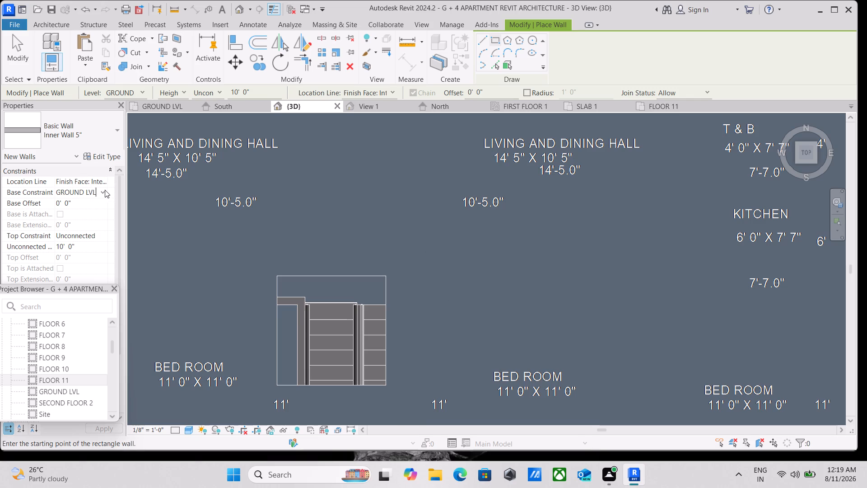
pyautogui.scroll(-5, 87, 265)
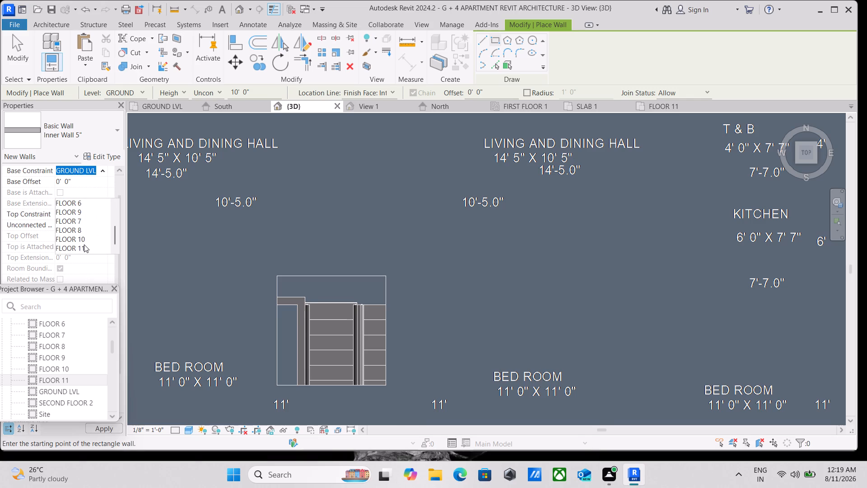
pyautogui.click(84, 244)
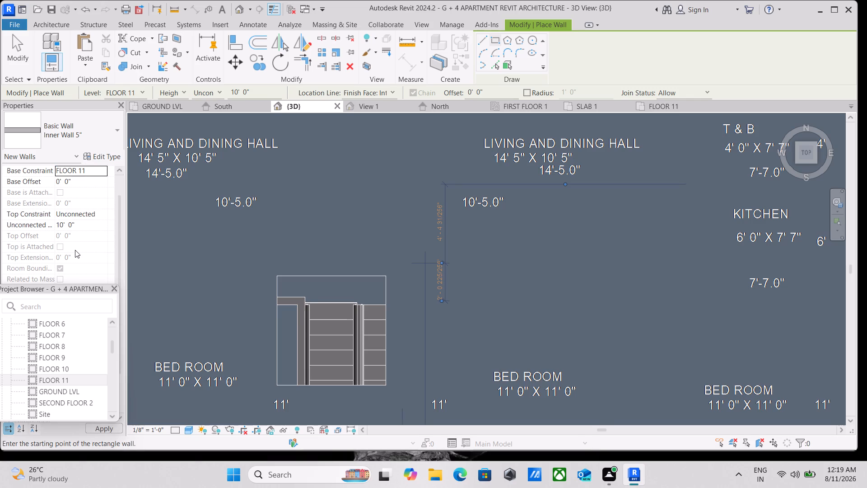
# Check the roof around the stair opening for the new walls, from above and from the front-right corner of the 3D view.
pyautogui.scroll(-2, 75, 250)
pyautogui.scroll(-1, 339, 269)
pyautogui.scroll(1, 416, 310)
pyautogui.scroll(-2, 416, 309)
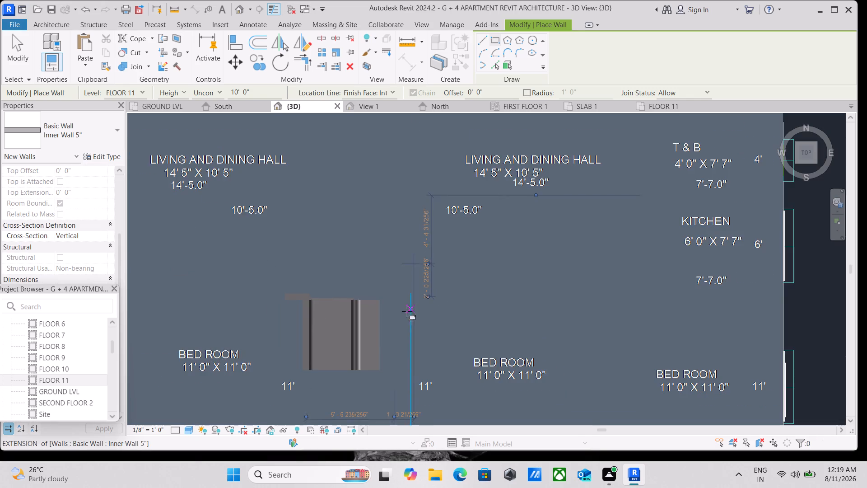
pyautogui.scroll(-2, 269, 317)
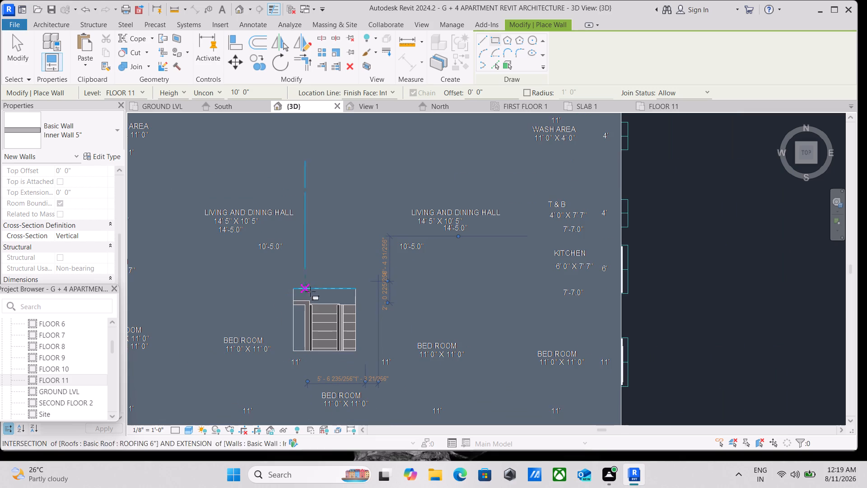
pyautogui.click(816, 162)
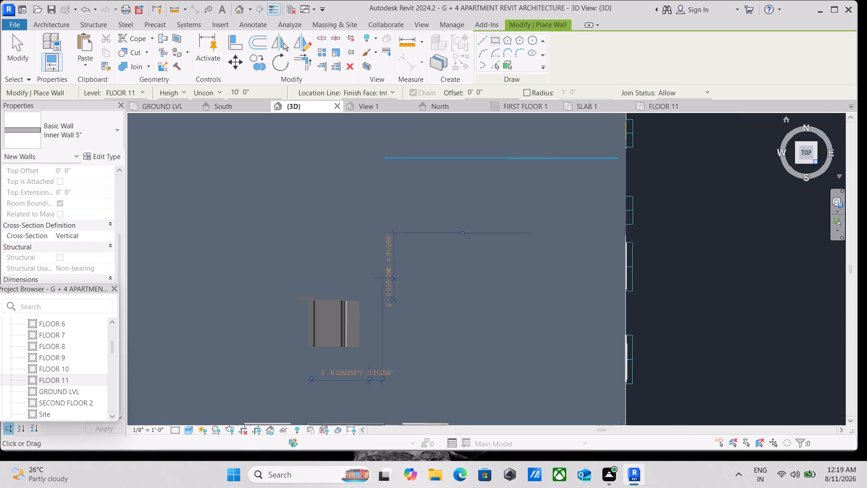
pyautogui.scroll(-4, 544, 239)
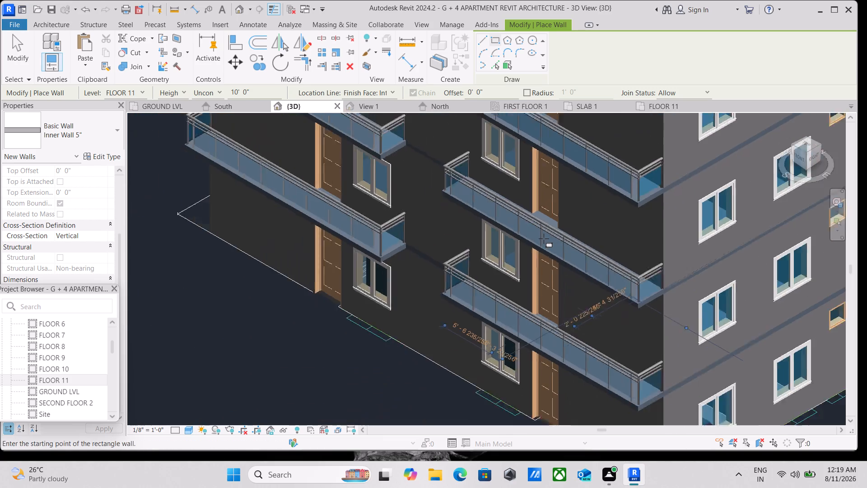
pyautogui.scroll(-3, 544, 239)
pyautogui.moveTo(544, 241); pyautogui.dragTo(510, 426, button='middle')
pyautogui.scroll(-2, 503, 325)
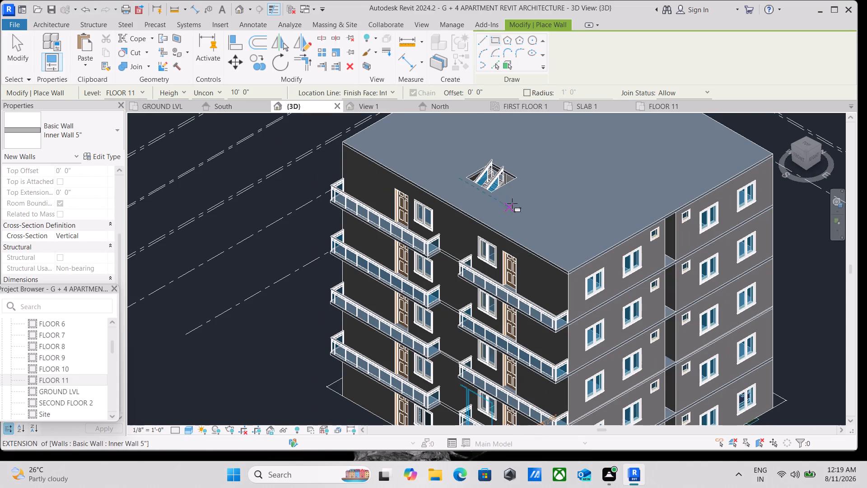
pyautogui.scroll(-1, 433, 328)
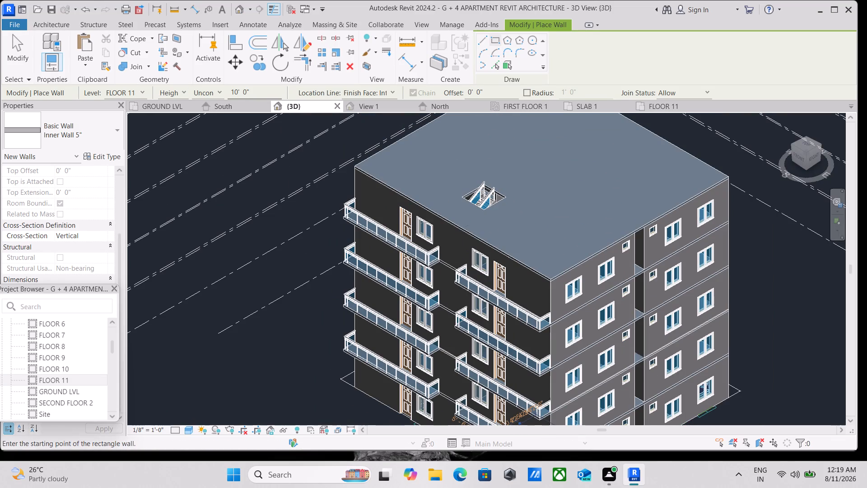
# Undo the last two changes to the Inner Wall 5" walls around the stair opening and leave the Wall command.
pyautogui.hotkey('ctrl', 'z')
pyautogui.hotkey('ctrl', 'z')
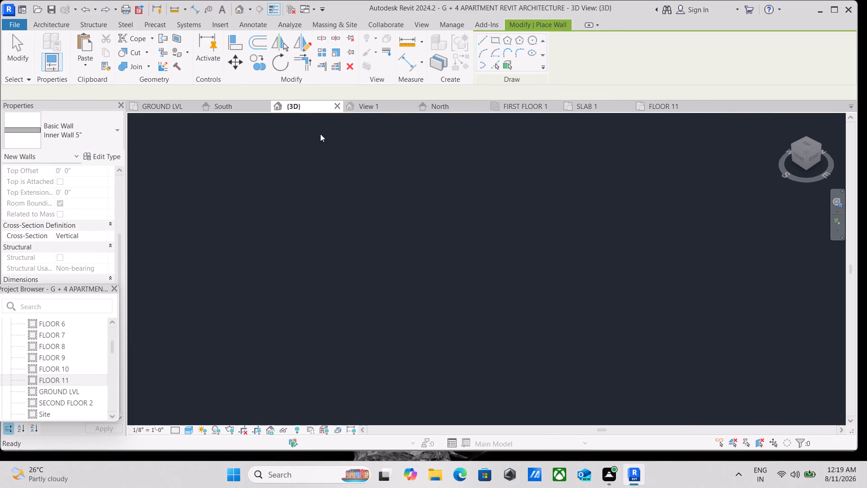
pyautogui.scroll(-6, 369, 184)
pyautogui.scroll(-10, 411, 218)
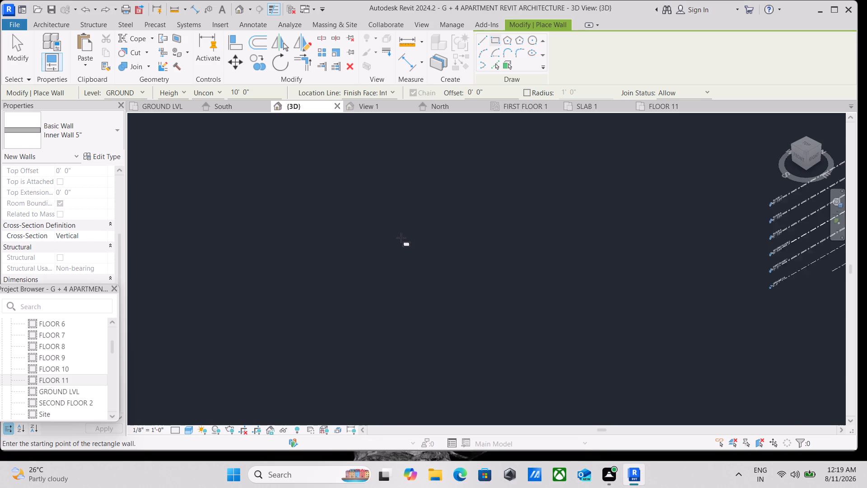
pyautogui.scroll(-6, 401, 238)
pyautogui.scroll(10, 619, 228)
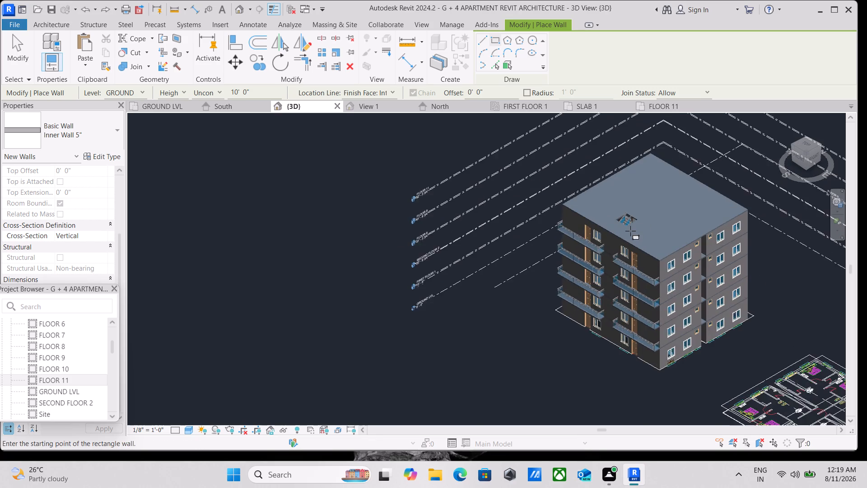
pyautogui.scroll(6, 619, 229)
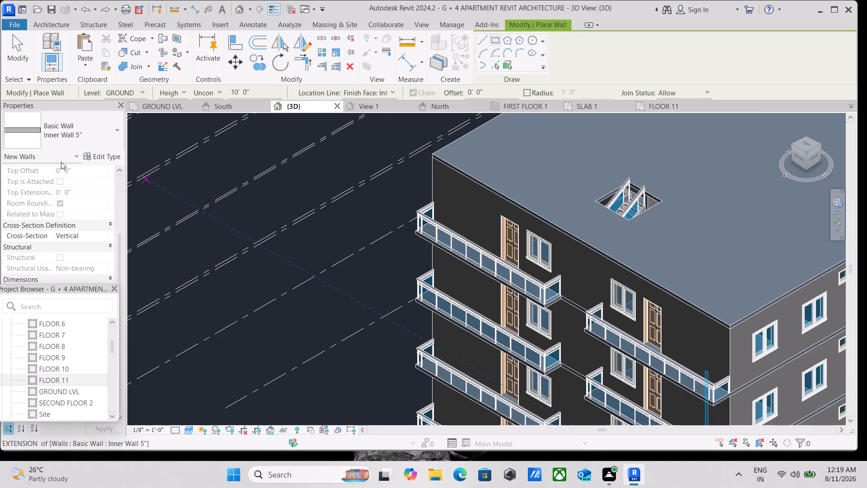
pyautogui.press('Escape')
# Examine the building's balcony facade and the roof's stair opening in the 3D view from the front-right corner.
pyautogui.scroll(-2, 623, 194)
pyautogui.scroll(2, 640, 214)
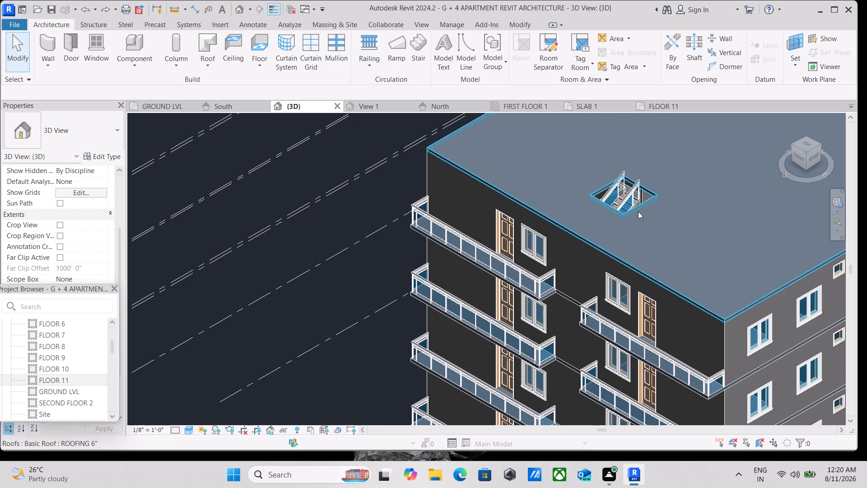
pyautogui.middleClick(638, 212)
pyautogui.scroll(1, 637, 211)
pyautogui.scroll(-6, 637, 210)
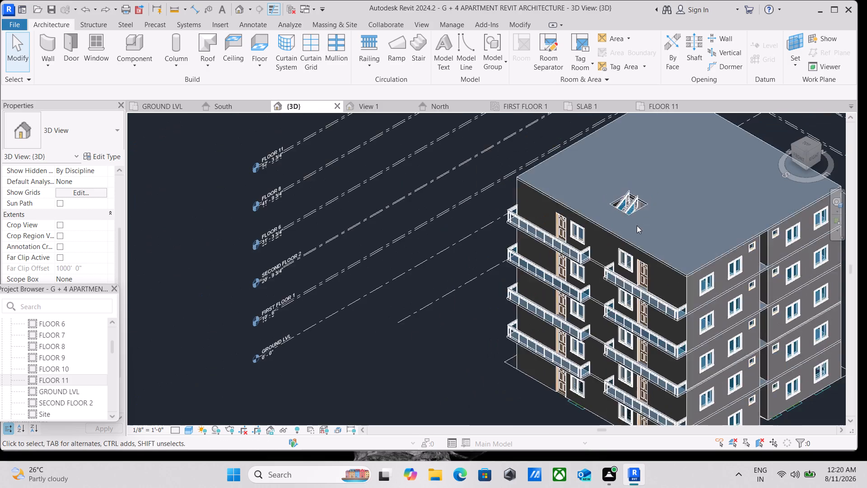
pyautogui.scroll(-2, 637, 225)
pyautogui.scroll(5, 615, 278)
pyautogui.scroll(3, 624, 386)
pyautogui.scroll(-2, 624, 382)
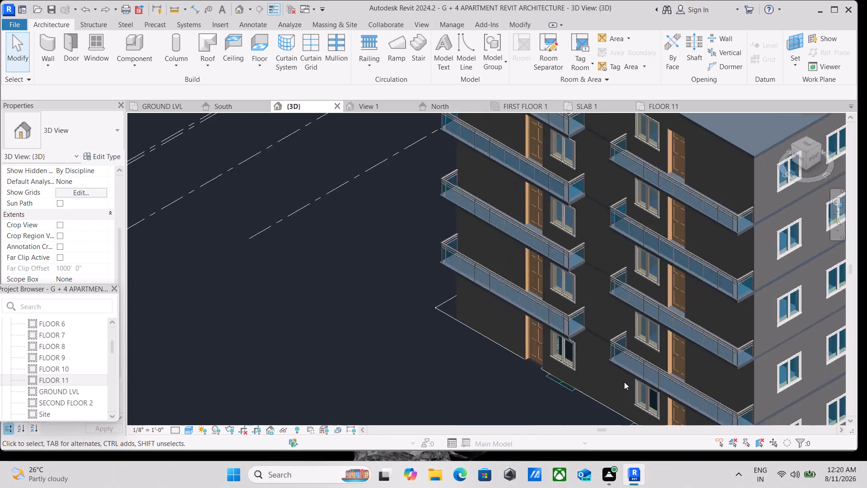
pyautogui.scroll(-1, 624, 382)
pyautogui.moveTo(625, 379); pyautogui.dragTo(492, 311, button='middle')
pyautogui.scroll(-3, 496, 311)
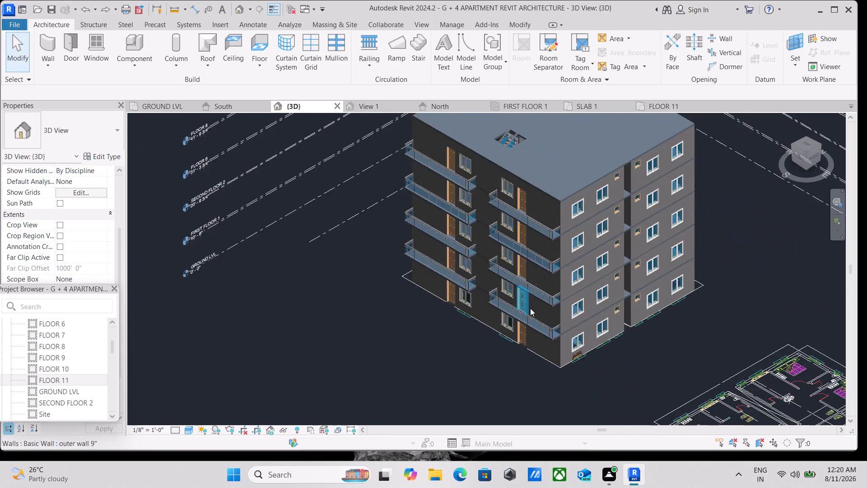
pyautogui.scroll(-2, 541, 305)
pyautogui.moveTo(541, 305); pyautogui.dragTo(479, 341, button='middle')
pyautogui.scroll(2, 426, 286)
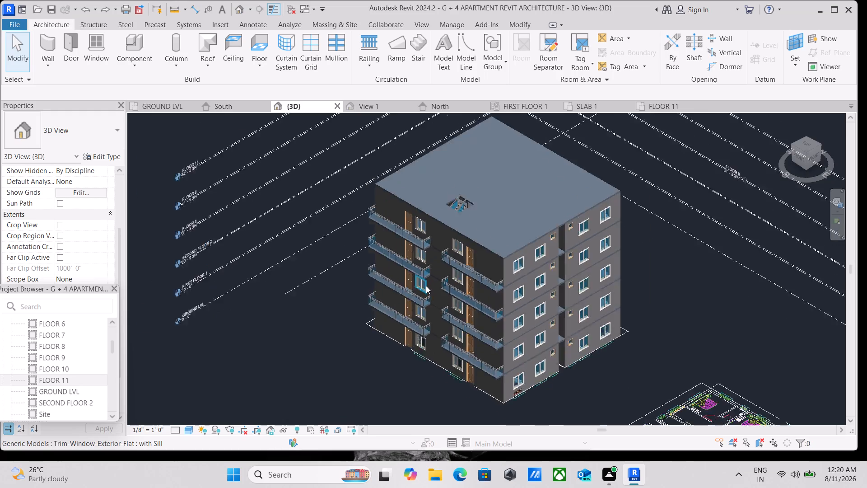
pyautogui.scroll(5, 426, 286)
pyautogui.scroll(-4, 426, 285)
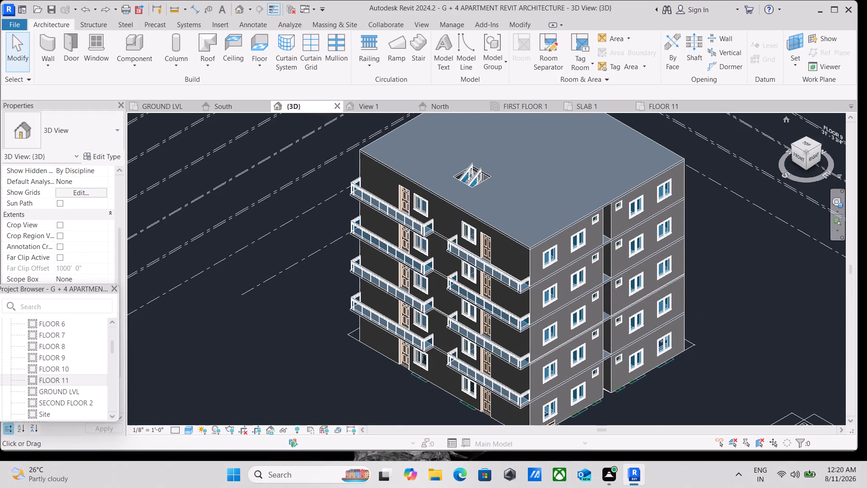
# Delete the stray kitchen_1_6050 model standing outside the building near its back-right corner.
pyautogui.click(820, 145)
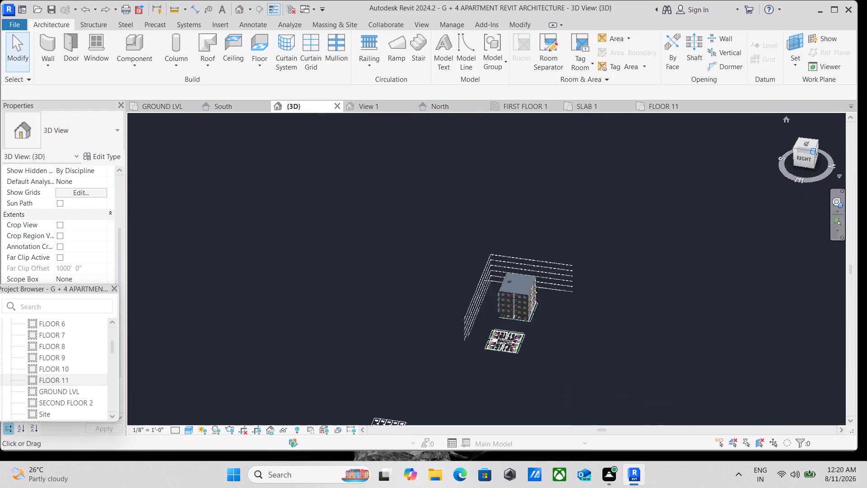
pyautogui.scroll(8, 646, 289)
pyautogui.scroll(4, 700, 252)
pyautogui.moveTo(722, 252); pyautogui.dragTo(720, 254, button='middle')
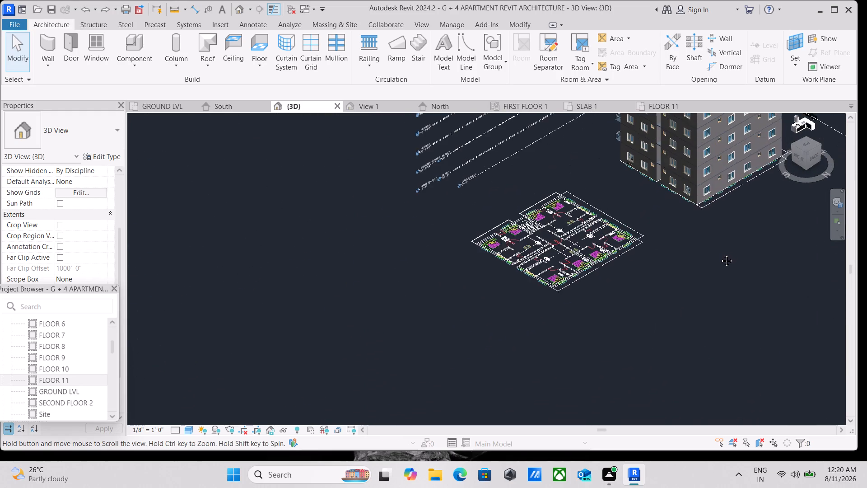
pyautogui.moveTo(720, 254); pyautogui.dragTo(598, 402, button='middle')
pyautogui.scroll(7, 649, 331)
pyautogui.scroll(-3, 649, 330)
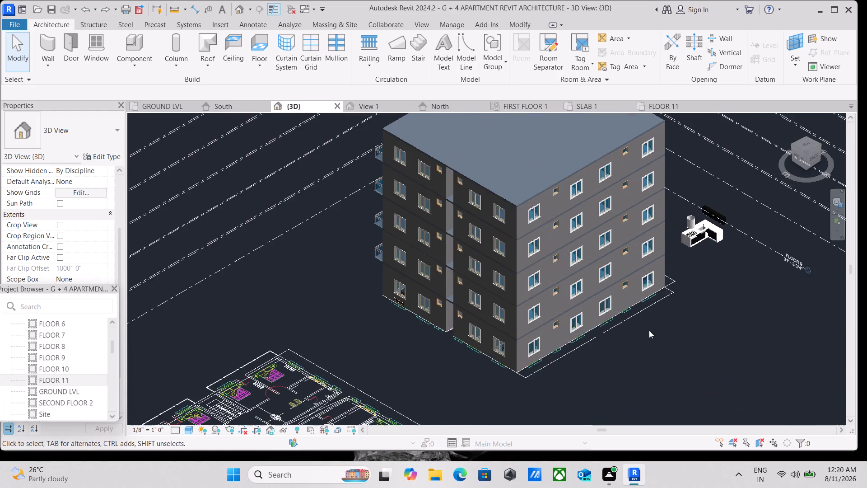
pyautogui.scroll(-3, 649, 330)
pyautogui.scroll(4, 710, 281)
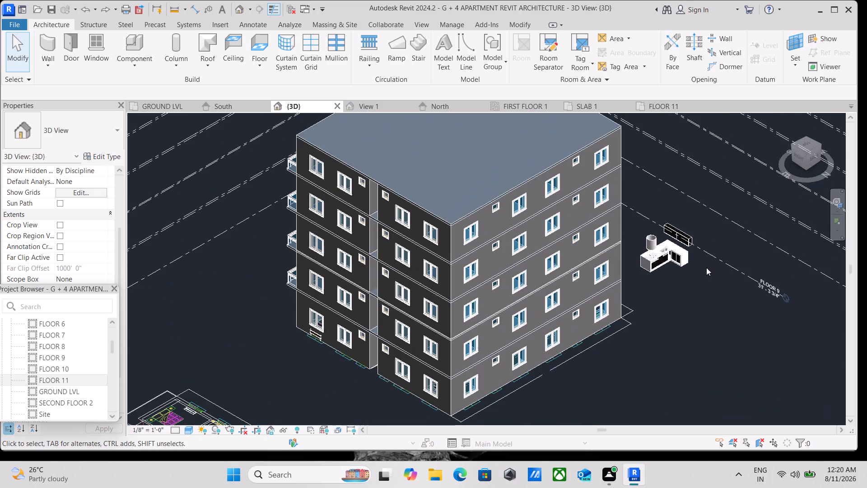
pyautogui.press('Escape')
pyautogui.click(678, 257)
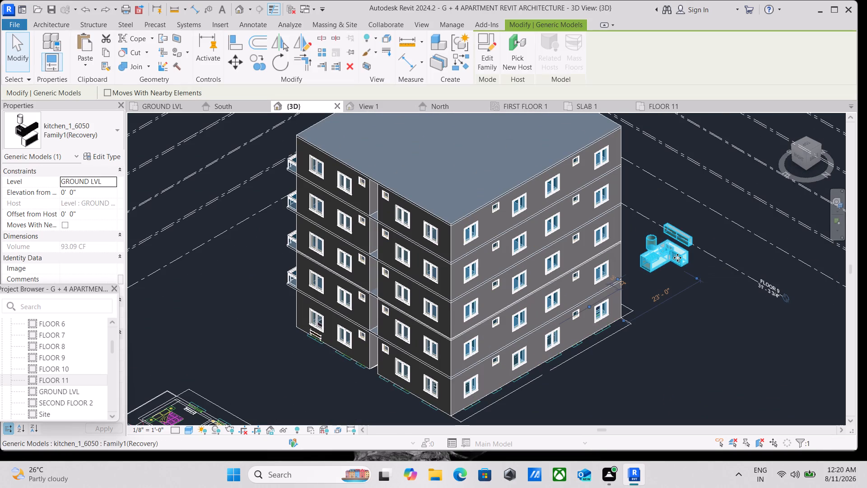
pyautogui.rightClick(677, 258)
pyautogui.click(718, 285)
# Examine the roof and its stair shaft opening from the back-right and front-right corners of the 3D view.
pyautogui.scroll(-2, 718, 285)
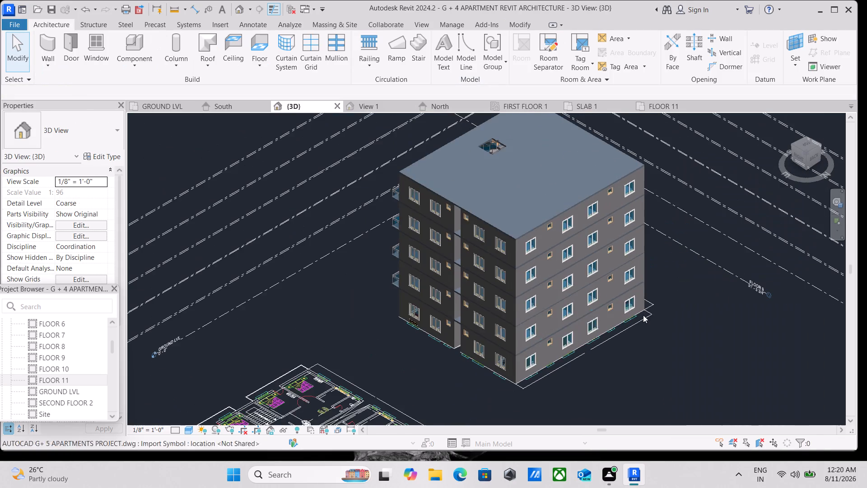
pyautogui.scroll(3, 540, 318)
pyautogui.scroll(2, 323, 304)
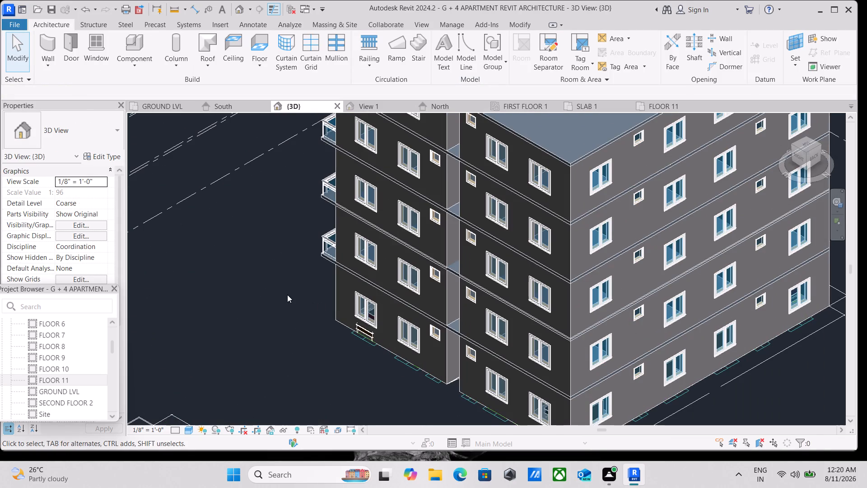
pyautogui.moveTo(287, 294); pyautogui.dragTo(374, 333, button='middle')
pyautogui.scroll(-1, 362, 327)
pyautogui.moveTo(363, 327); pyautogui.dragTo(477, 443, button='middle')
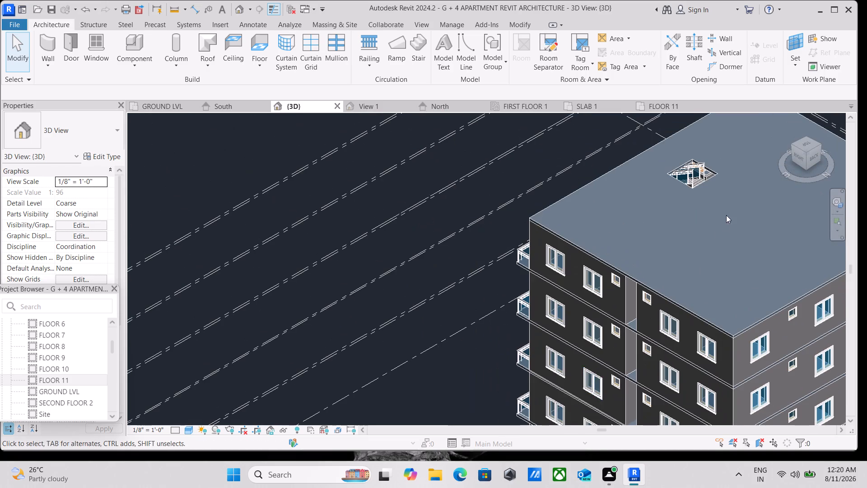
pyautogui.scroll(2, 635, 193)
pyautogui.scroll(3, 744, 184)
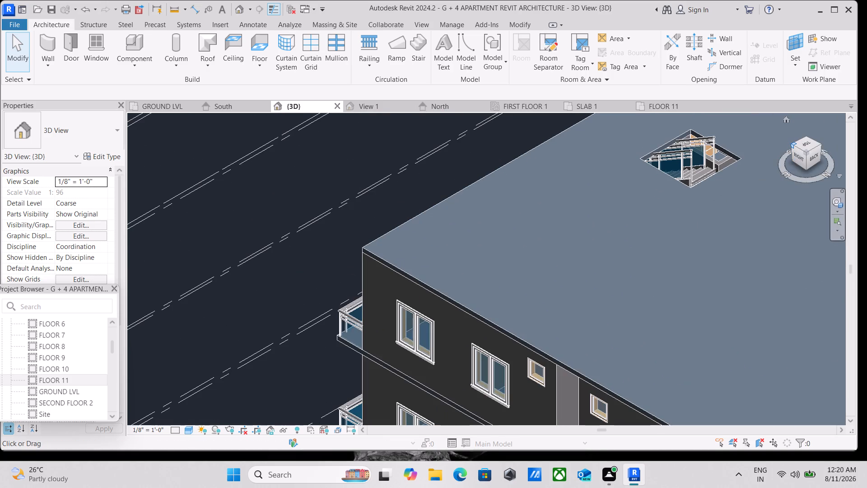
pyautogui.click(793, 144)
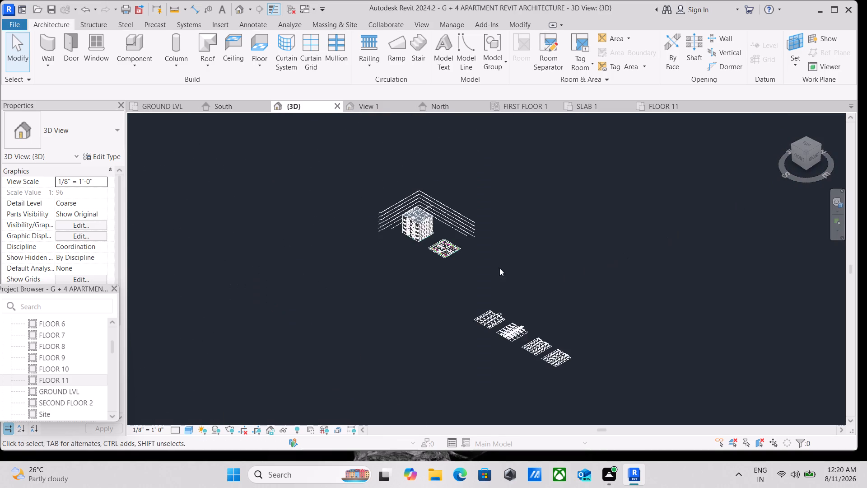
pyautogui.scroll(2, 436, 242)
pyautogui.scroll(3, 362, 219)
pyautogui.scroll(10, 409, 211)
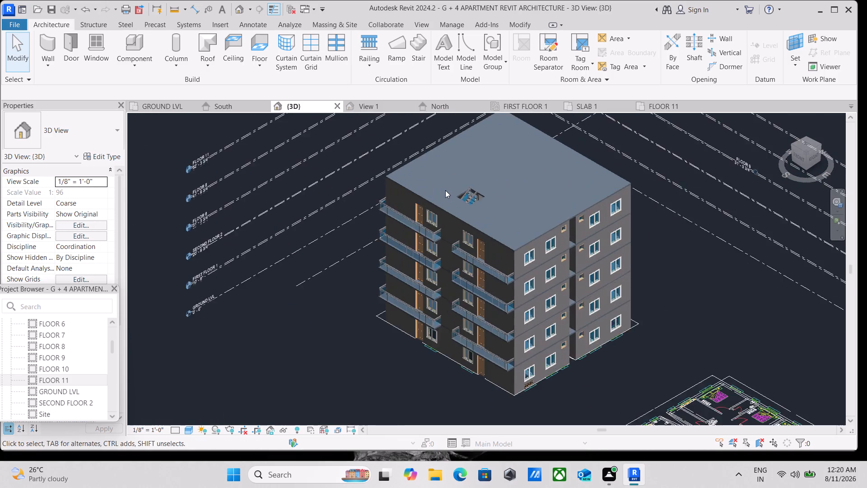
pyautogui.scroll(4, 452, 191)
pyautogui.click(496, 206)
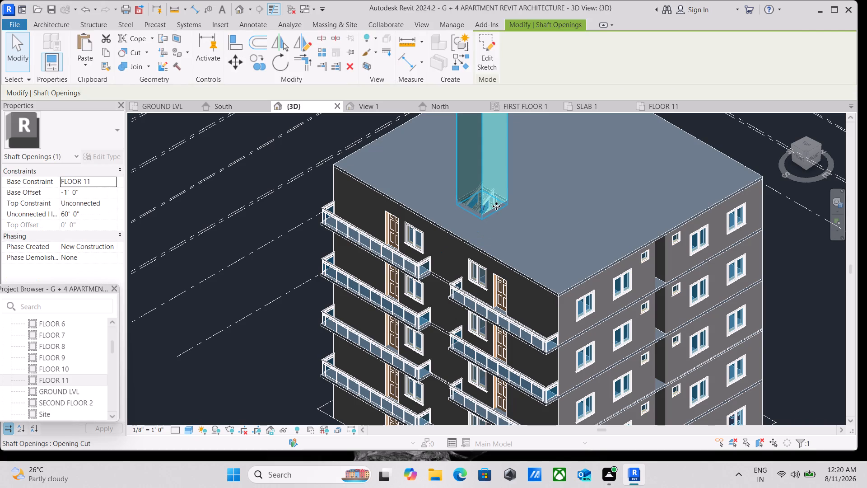
pyautogui.press('Escape')
pyautogui.scroll(6, 498, 206)
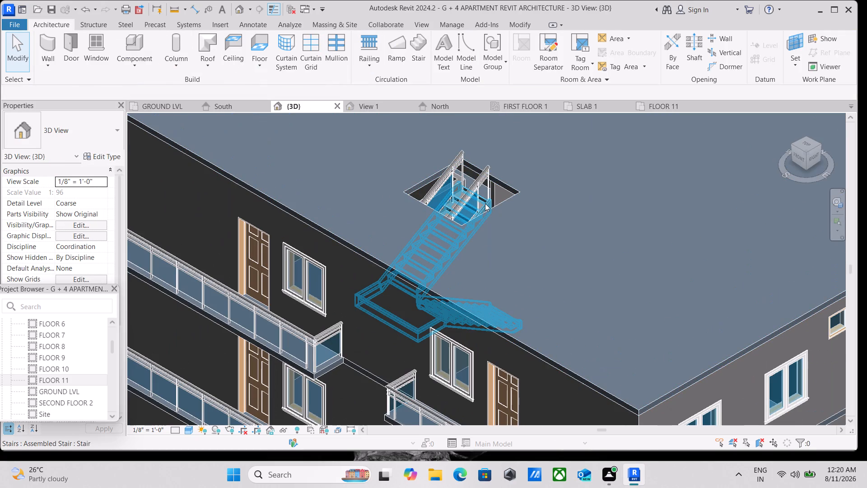
pyautogui.scroll(-2, 419, 316)
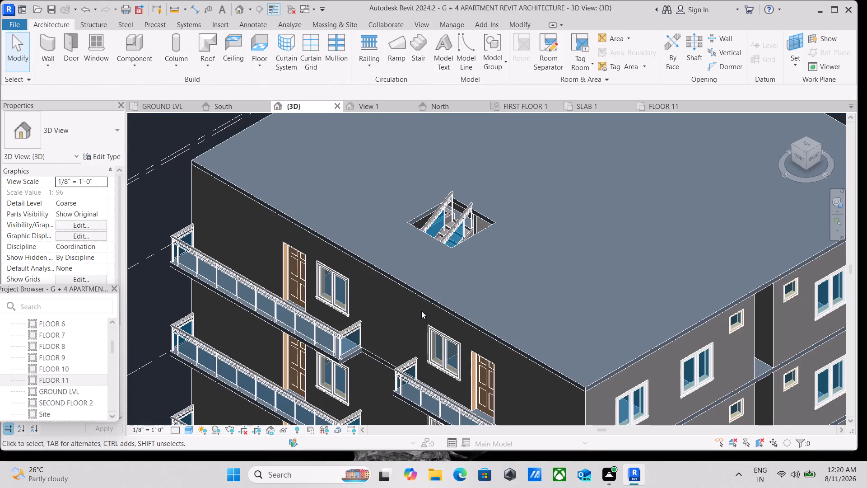
pyautogui.scroll(-4, 427, 295)
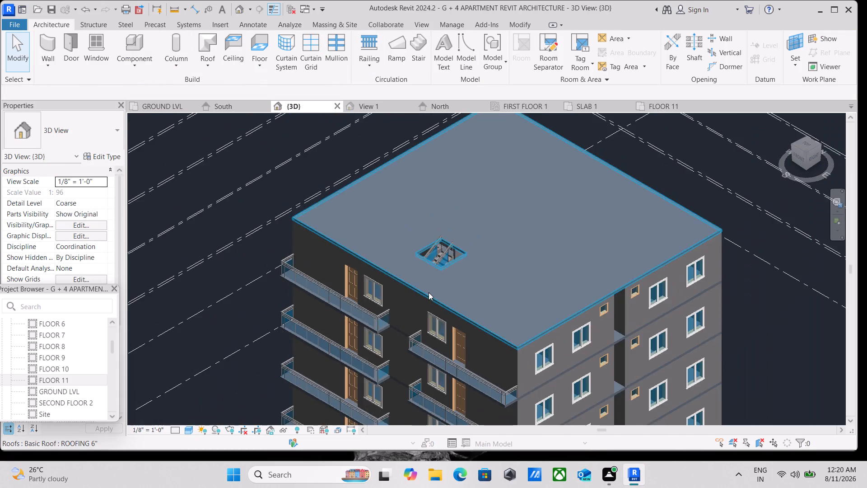
pyautogui.scroll(-3, 429, 292)
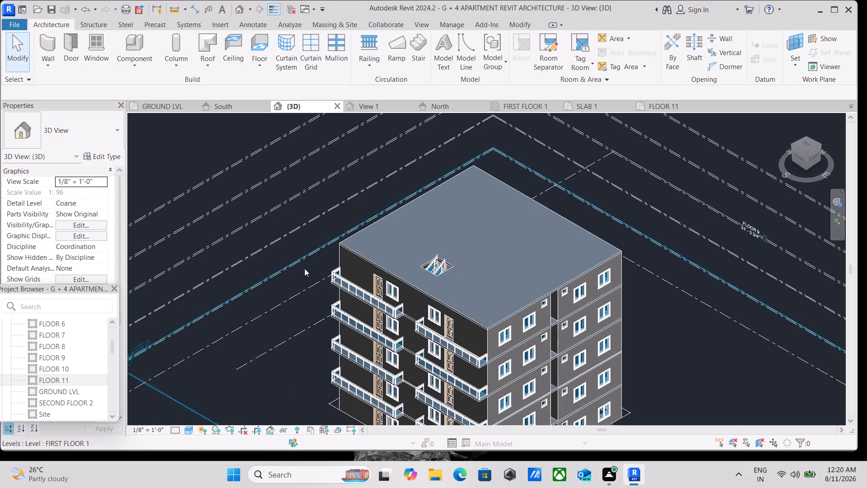
# Examine the upper floor levels and the roof line of the building from the front in the 3D view.
pyautogui.click(797, 154)
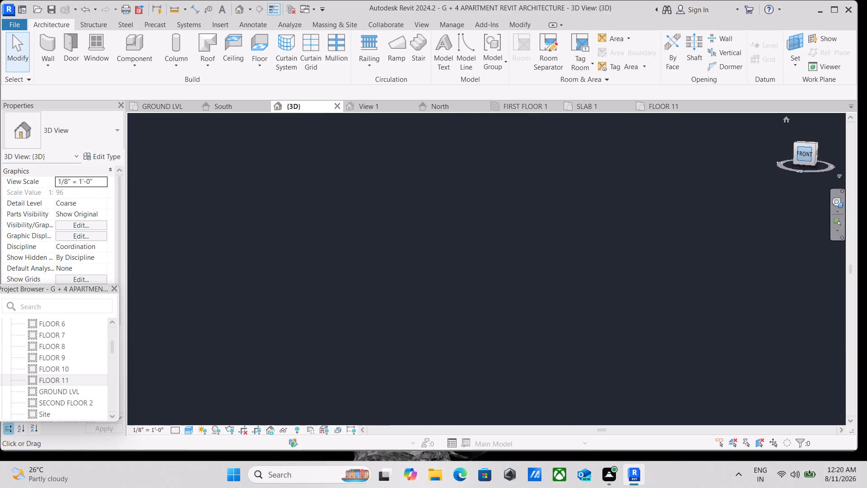
pyautogui.scroll(4, 505, 257)
pyautogui.scroll(8, 275, 294)
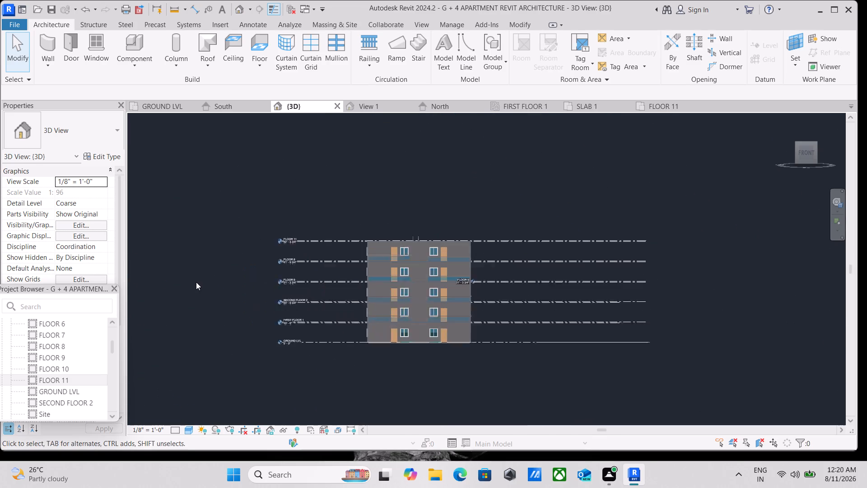
pyautogui.scroll(4, 247, 272)
pyautogui.scroll(3, 424, 230)
pyautogui.scroll(2, 306, 194)
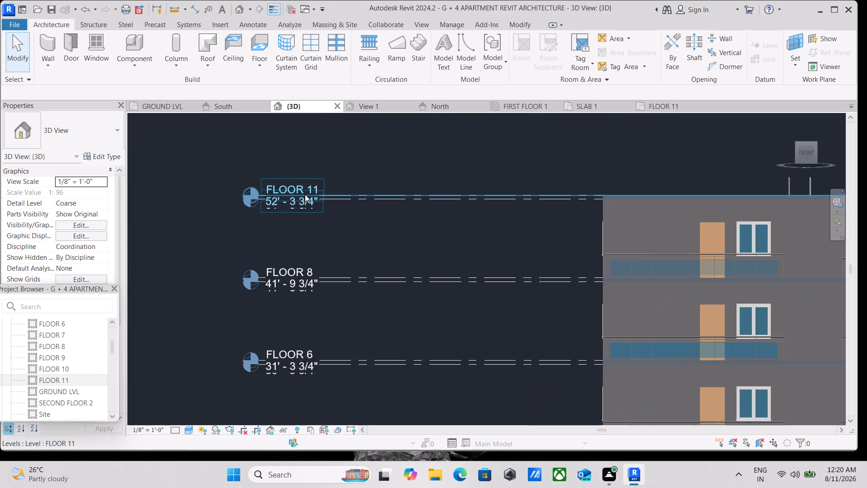
pyautogui.scroll(3, 304, 193)
pyautogui.scroll(-2, 304, 193)
pyautogui.scroll(-4, 352, 213)
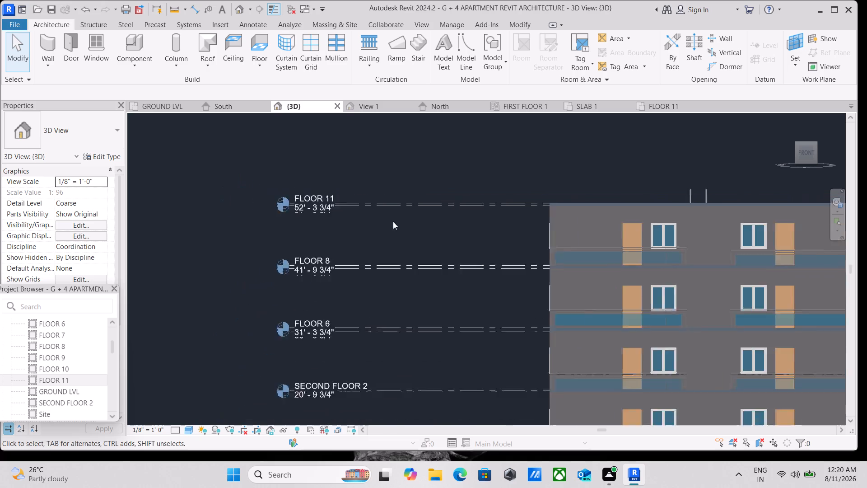
pyautogui.moveTo(396, 221); pyautogui.dragTo(242, 288, button='middle')
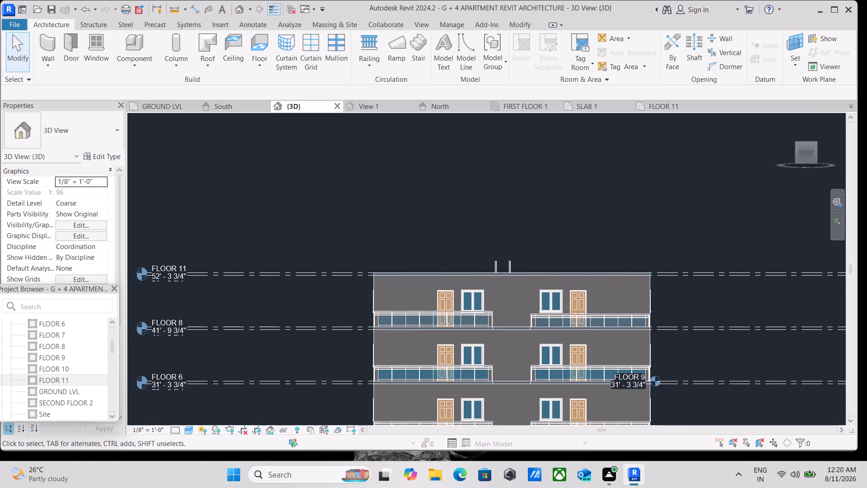
# Draw a rectangle of Inner Wall 5" walls around the roof's stair opening, based at FLOOR 11 with a 7' unconnected height.
pyautogui.click(816, 141)
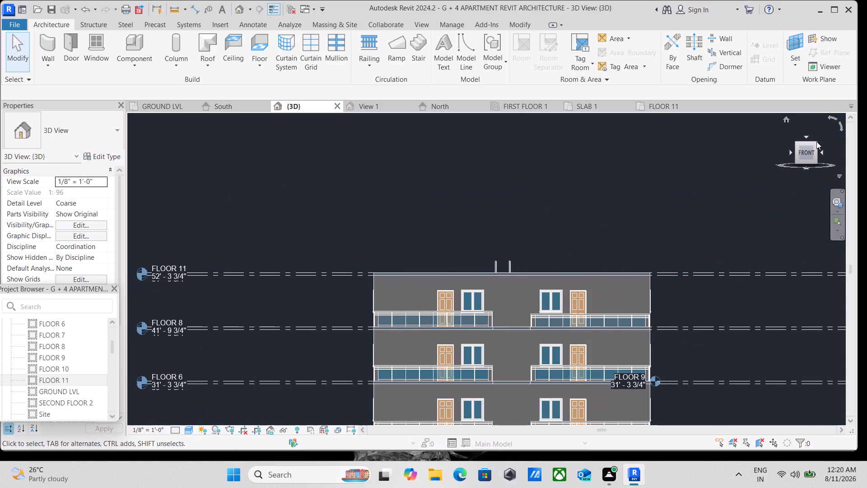
pyautogui.click(816, 142)
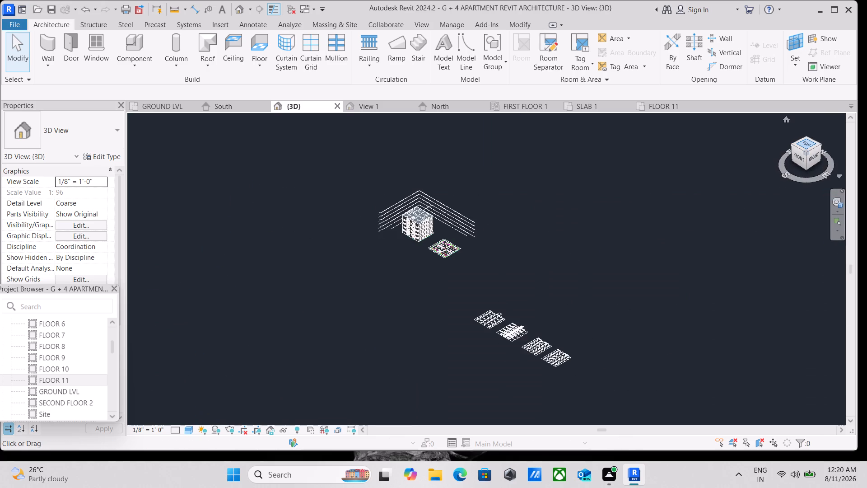
pyautogui.click(807, 144)
pyautogui.scroll(7, 517, 185)
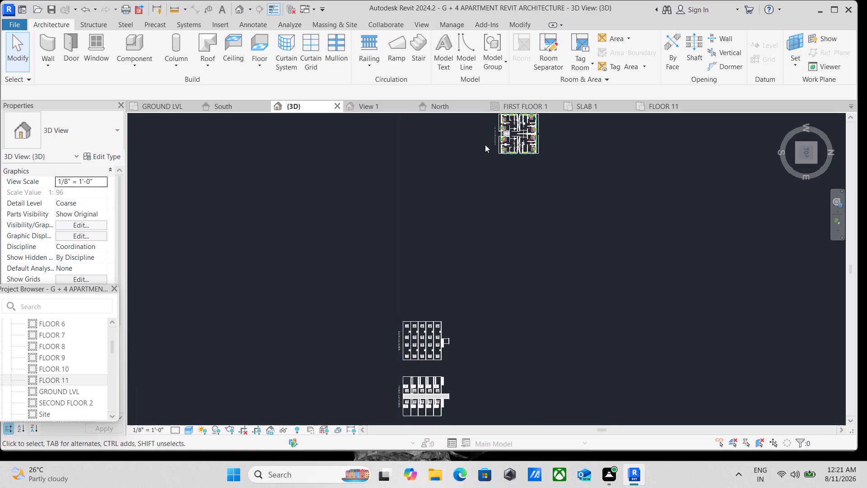
pyautogui.moveTo(485, 145); pyautogui.dragTo(458, 305, button='middle')
pyautogui.scroll(16, 485, 216)
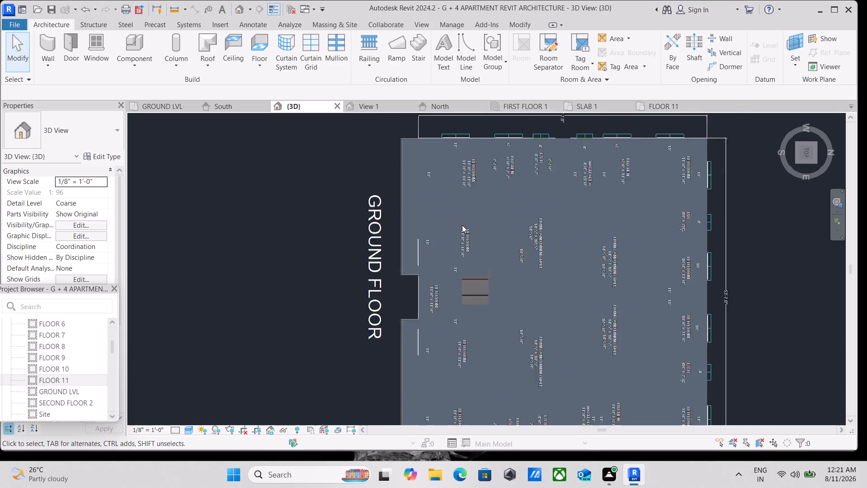
pyautogui.click(54, 65)
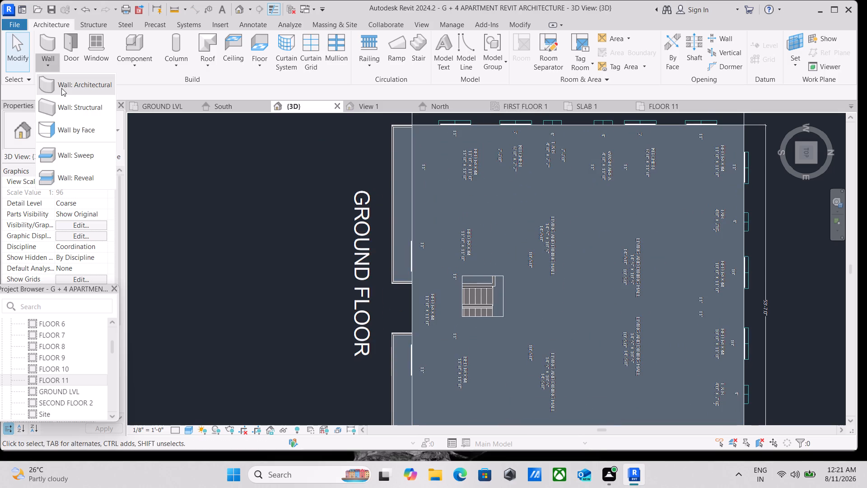
pyautogui.click(61, 88)
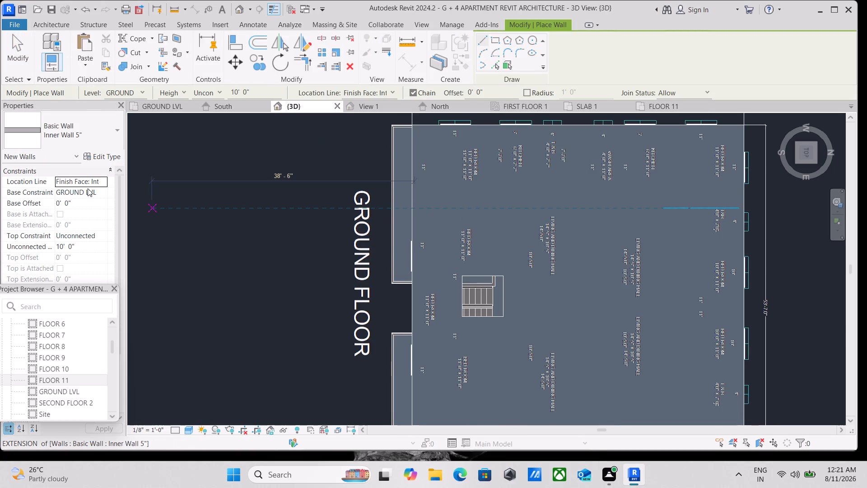
pyautogui.click(96, 183)
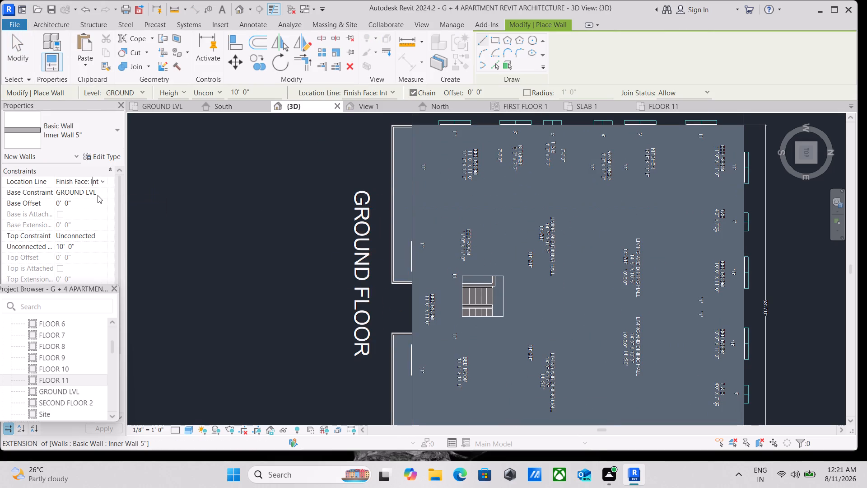
pyautogui.click(98, 195)
pyautogui.click(102, 193)
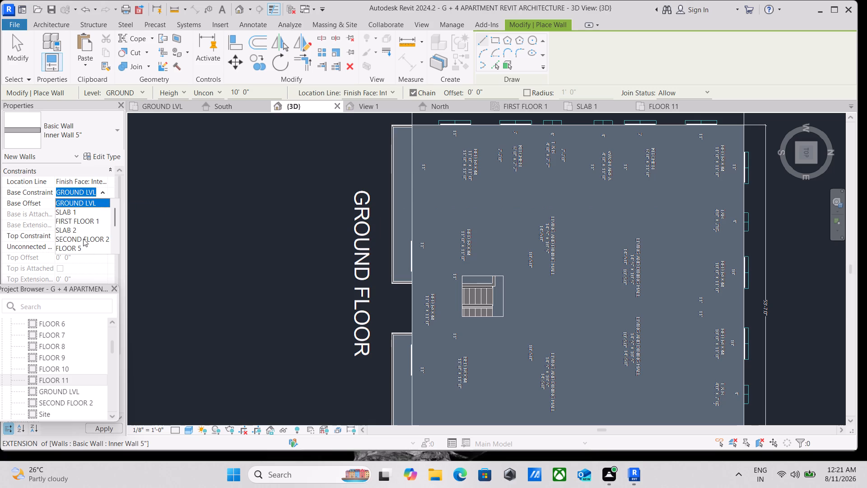
pyautogui.scroll(-7, 83, 239)
pyautogui.click(73, 247)
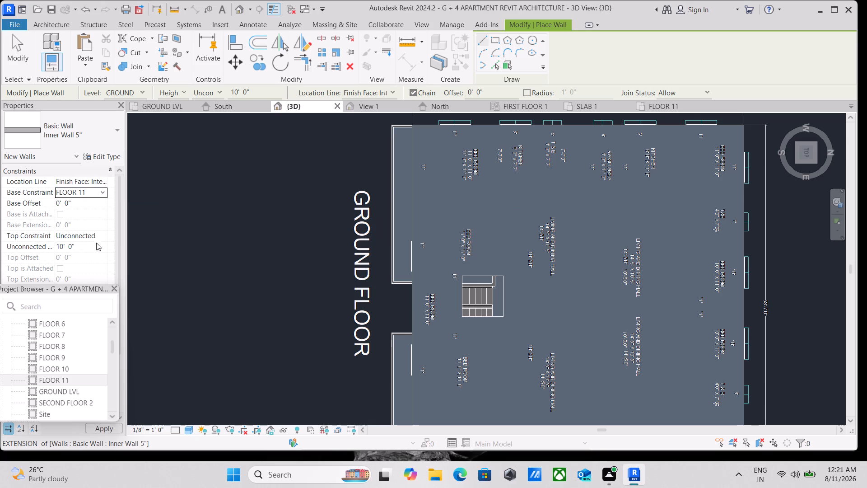
pyautogui.scroll(1, 509, 266)
pyautogui.scroll(3, 457, 276)
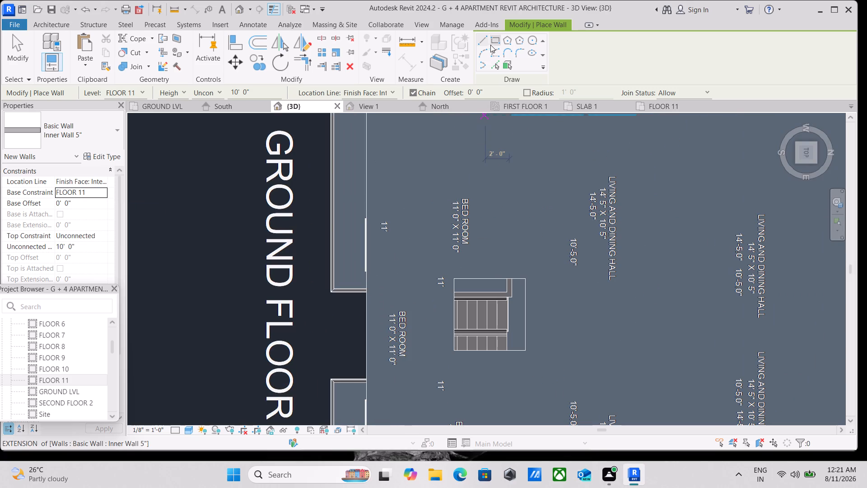
pyautogui.click(493, 38)
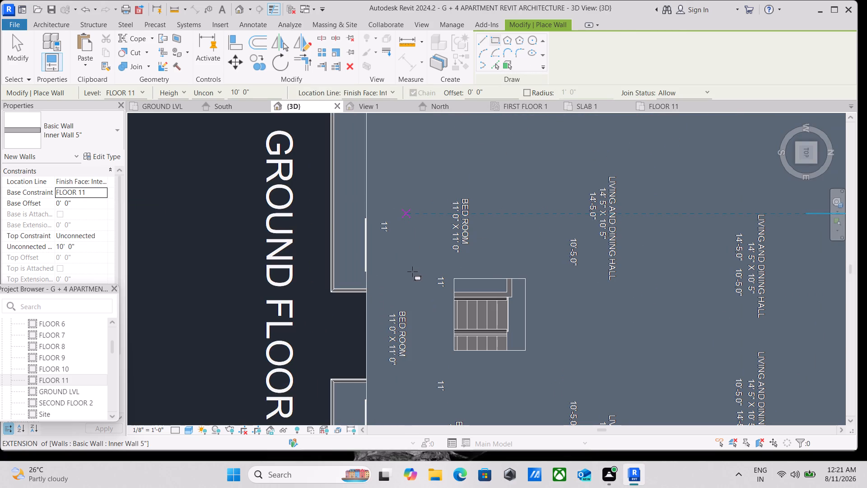
pyautogui.moveTo(250, 92); pyautogui.dragTo(207, 91)
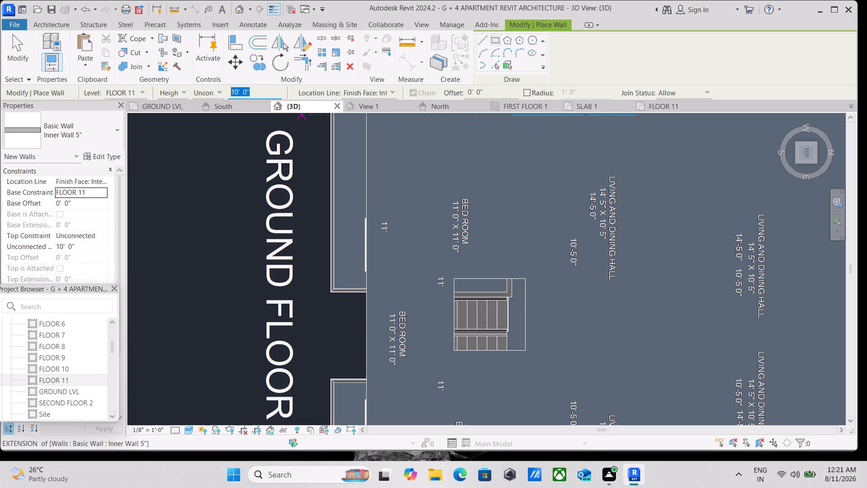
pyautogui.moveTo(207, 91); pyautogui.dragTo(205, 91)
pyautogui.write("7'")
pyautogui.scroll(2, 445, 325)
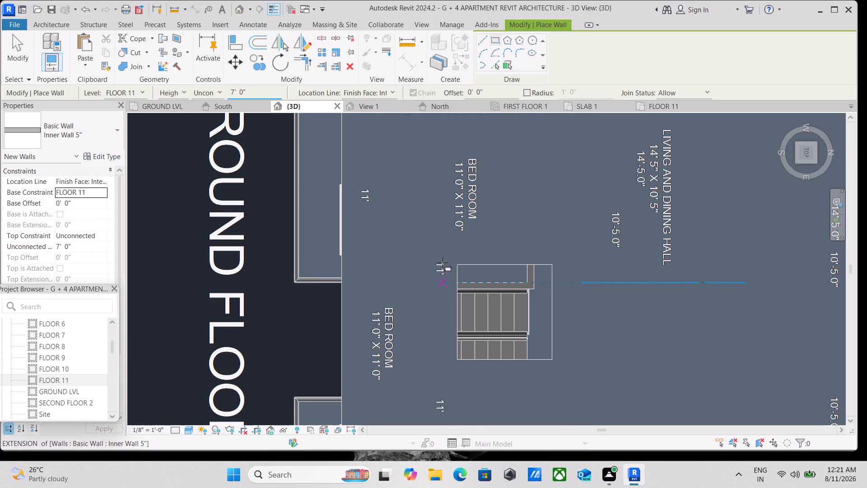
pyautogui.click(437, 238)
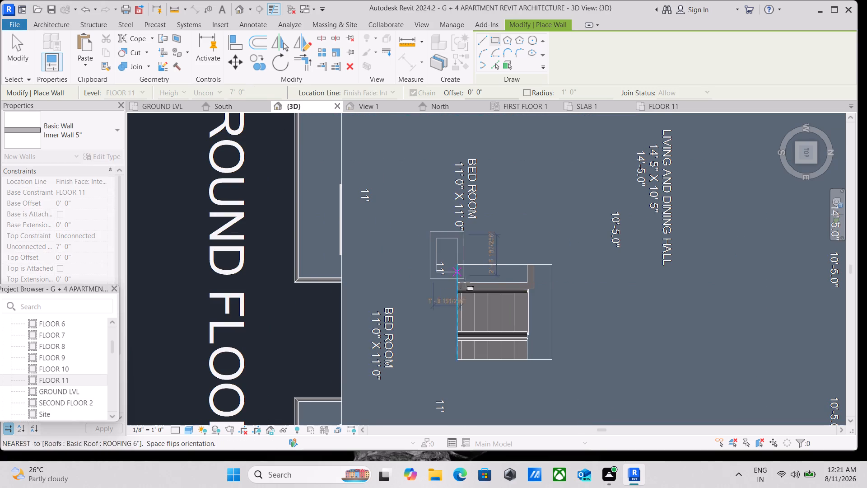
pyautogui.click(572, 375)
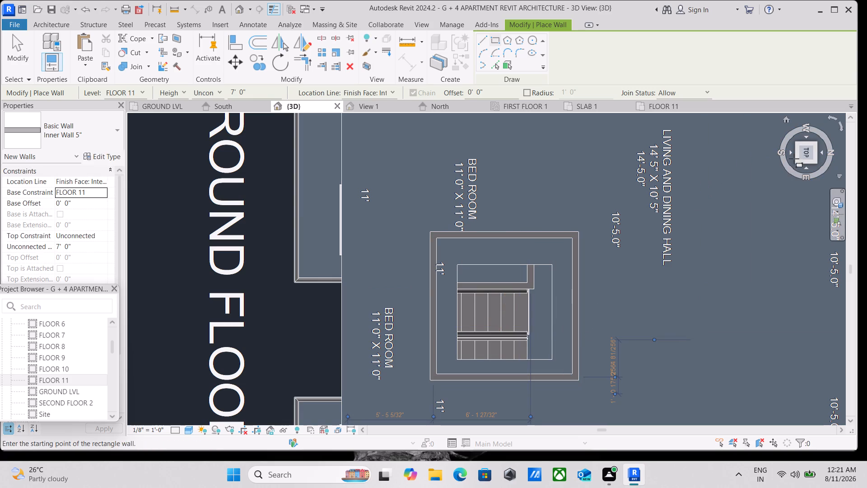
pyautogui.press('Escape')
pyautogui.press('Escape')
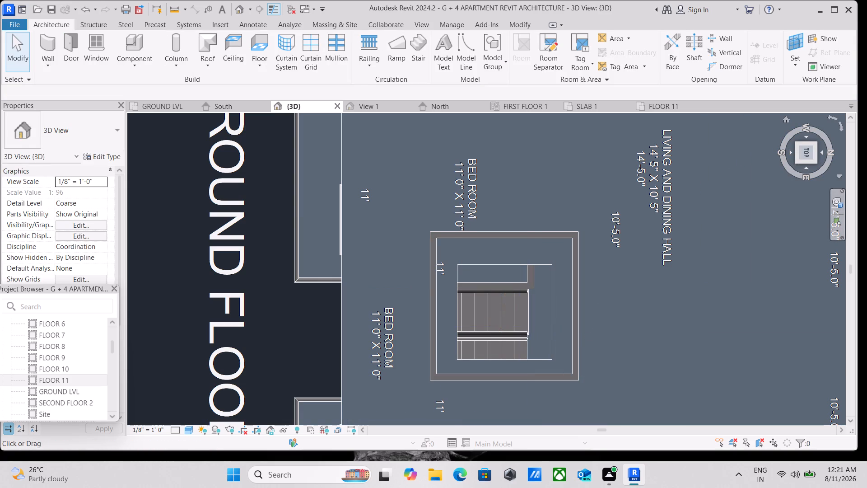
# Lower the top of the shaft opening above the roof so it ends within the new walls around the stair opening.
pyautogui.click(797, 161)
pyautogui.scroll(2, 520, 299)
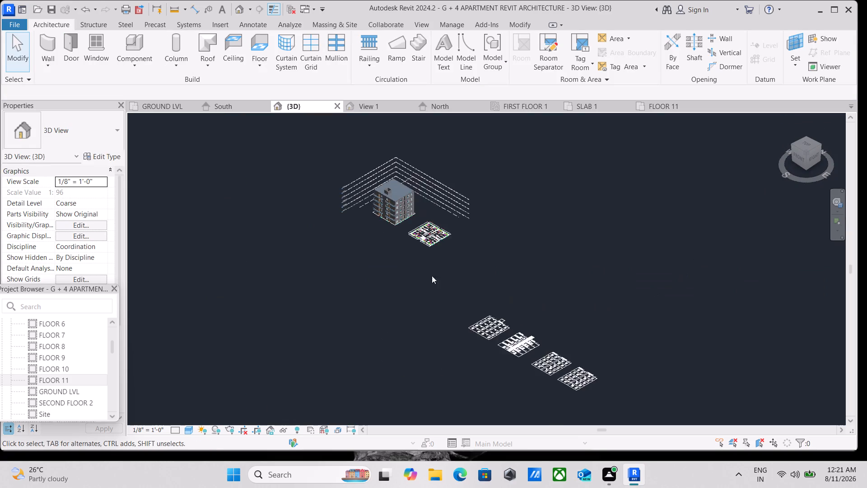
pyautogui.scroll(7, 397, 166)
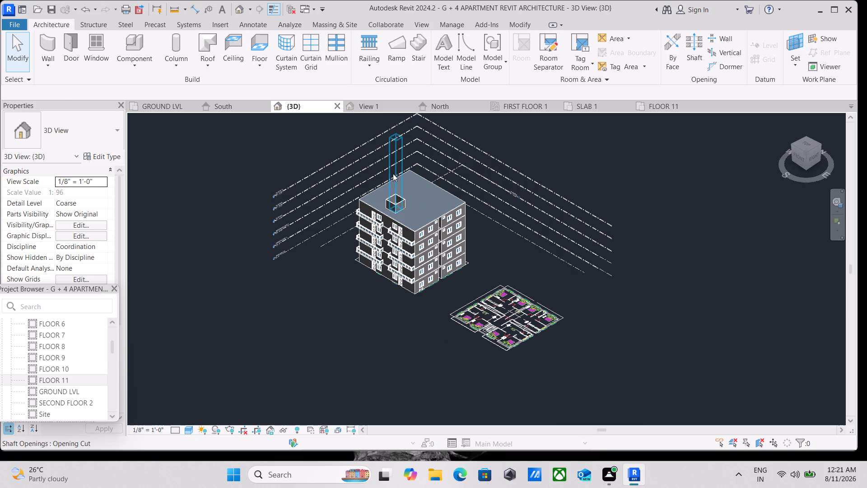
pyautogui.click(393, 174)
pyautogui.scroll(8, 398, 142)
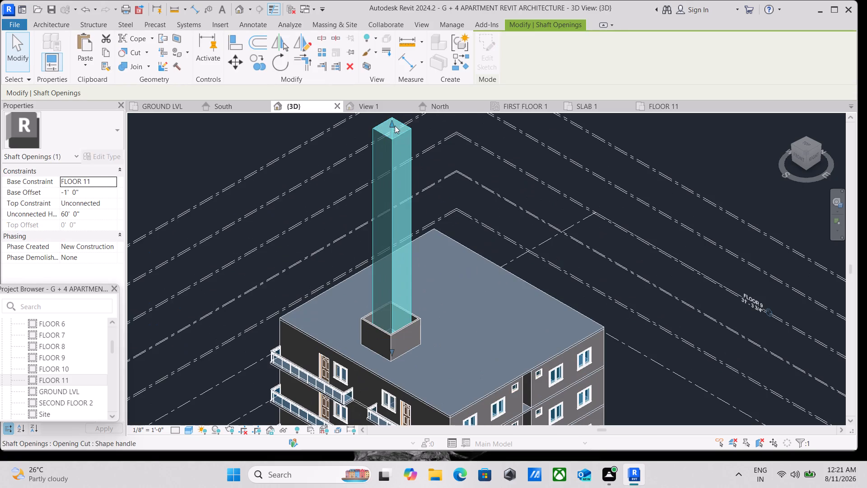
pyautogui.moveTo(392, 121); pyautogui.dragTo(402, 203)
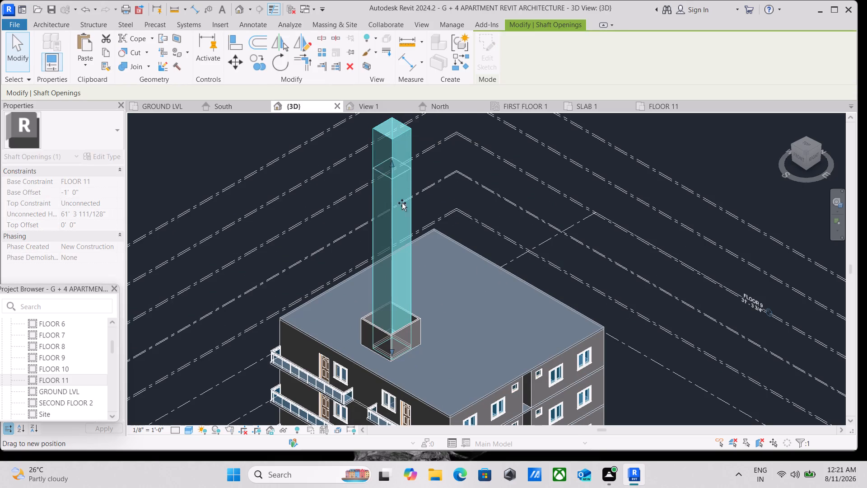
pyautogui.moveTo(402, 203); pyautogui.dragTo(396, 411)
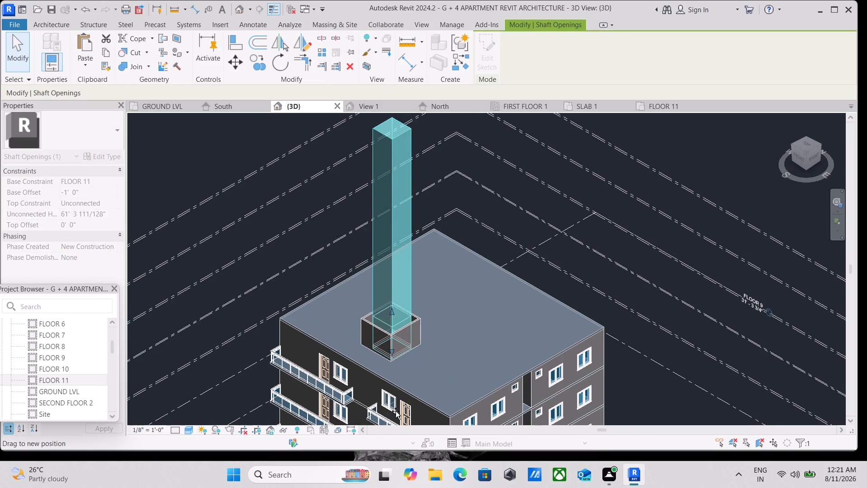
pyautogui.moveTo(396, 411); pyautogui.dragTo(394, 426)
pyautogui.scroll(3, 417, 281)
pyautogui.press('Escape')
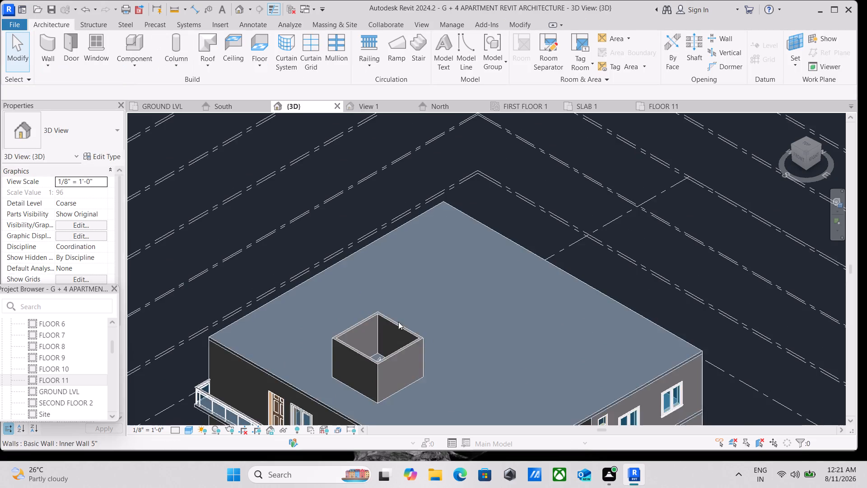
# Examine the walled stair enclosure on the roof and the facades below it from the front-right corner.
pyautogui.scroll(4, 392, 329)
pyautogui.scroll(-6, 456, 285)
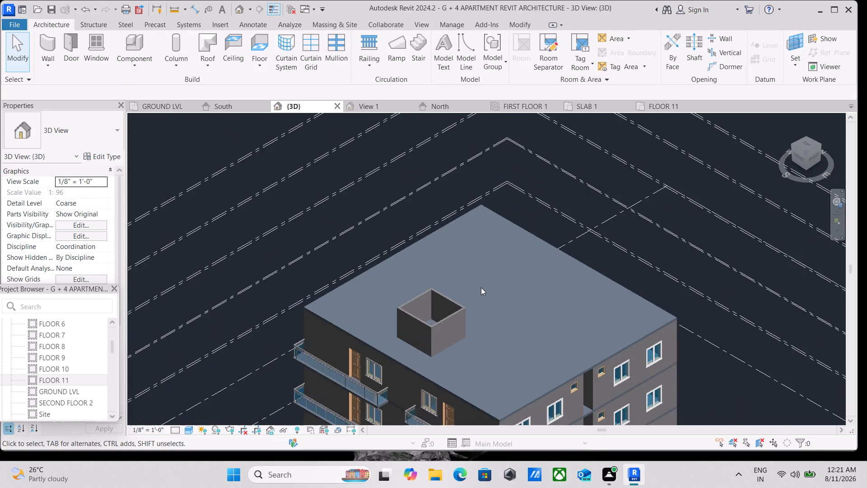
pyautogui.scroll(2, 452, 309)
pyautogui.moveTo(427, 356); pyautogui.dragTo(469, 249, button='middle')
pyautogui.scroll(1, 457, 287)
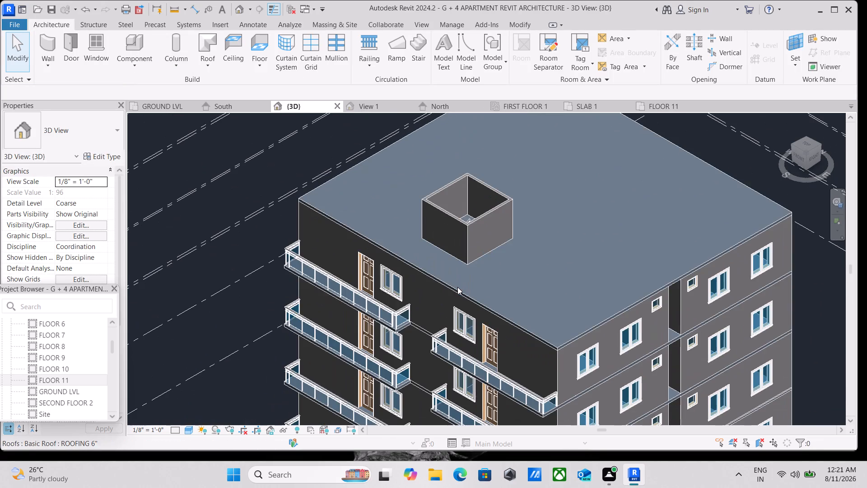
pyautogui.scroll(2, 457, 287)
pyautogui.scroll(-7, 456, 284)
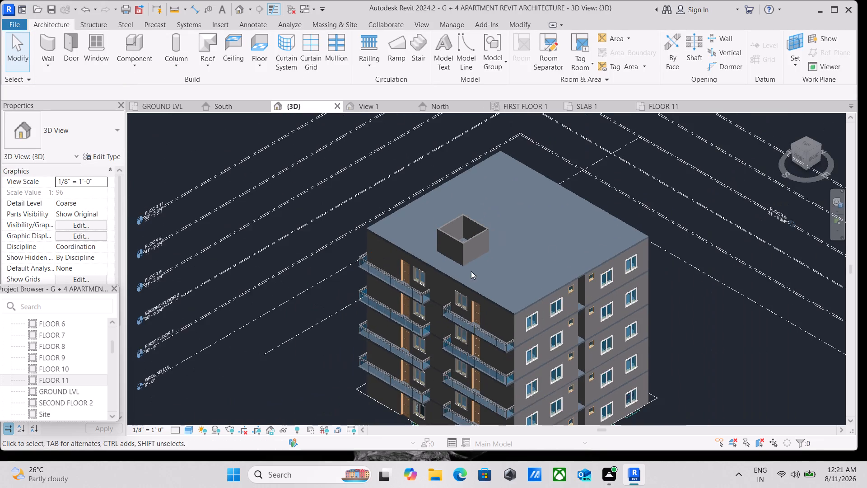
# Examine the balconies, doors and windows of all floors on the building's front facade in the 3D view.
pyautogui.click(801, 153)
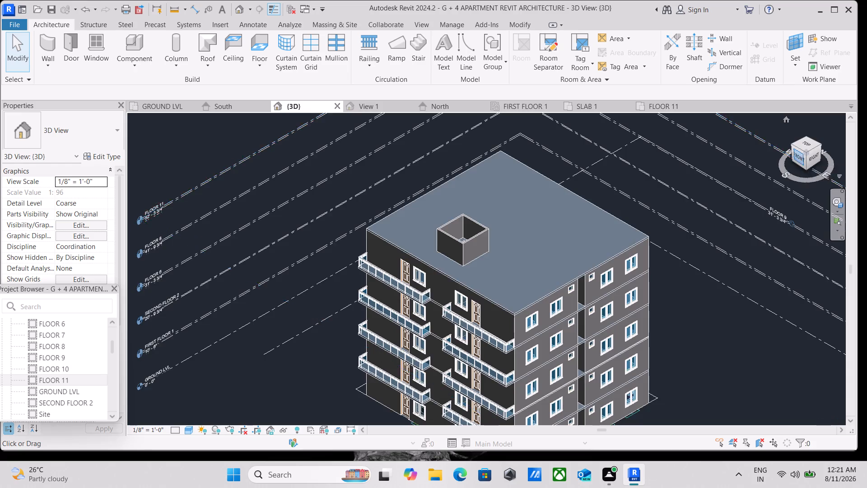
pyautogui.scroll(3, 413, 258)
pyautogui.scroll(3, 342, 286)
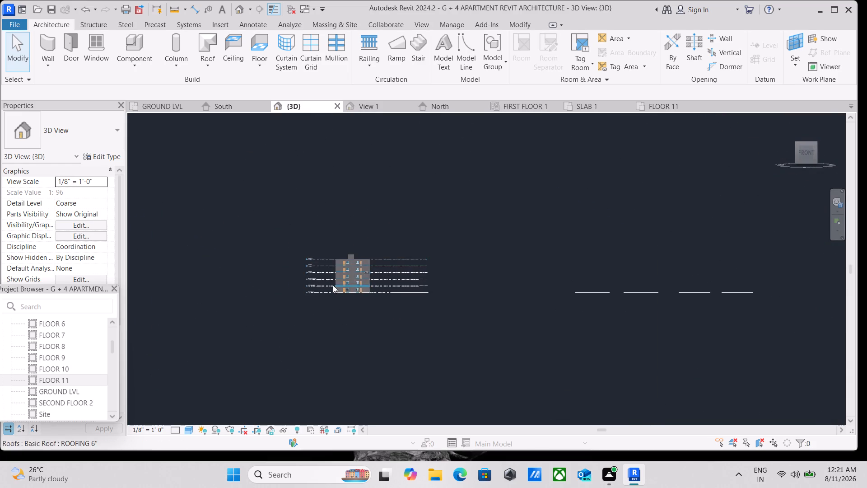
pyautogui.scroll(8, 333, 285)
pyautogui.scroll(6, 382, 246)
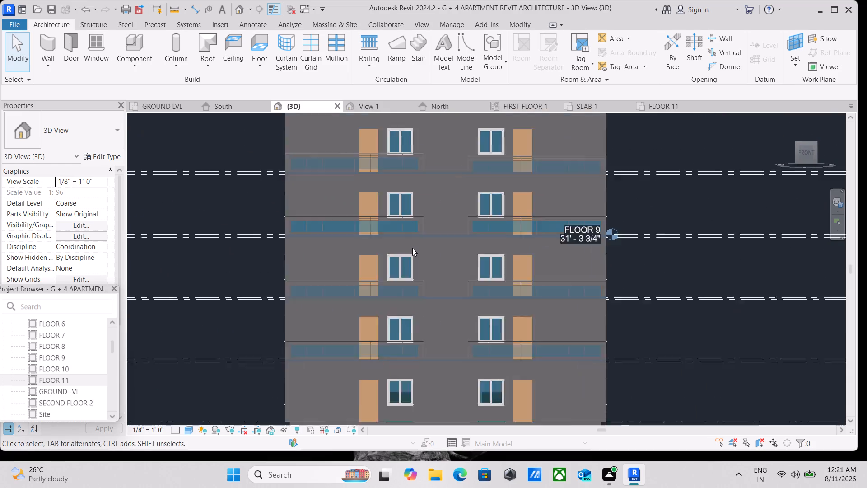
pyautogui.scroll(2, 412, 248)
pyautogui.scroll(-4, 413, 248)
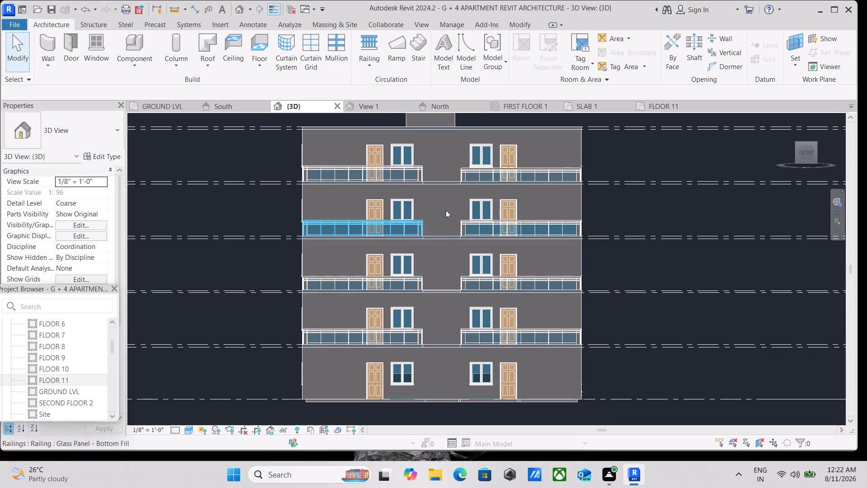
# Cut a rectangular wall opening in the top floor's front outer wall 9", in front of the stair between the two balconies.
pyautogui.scroll(2, 449, 240)
pyautogui.moveTo(443, 232); pyautogui.dragTo(359, 300, button='middle')
pyautogui.moveTo(354, 284); pyautogui.dragTo(331, 308, button='middle')
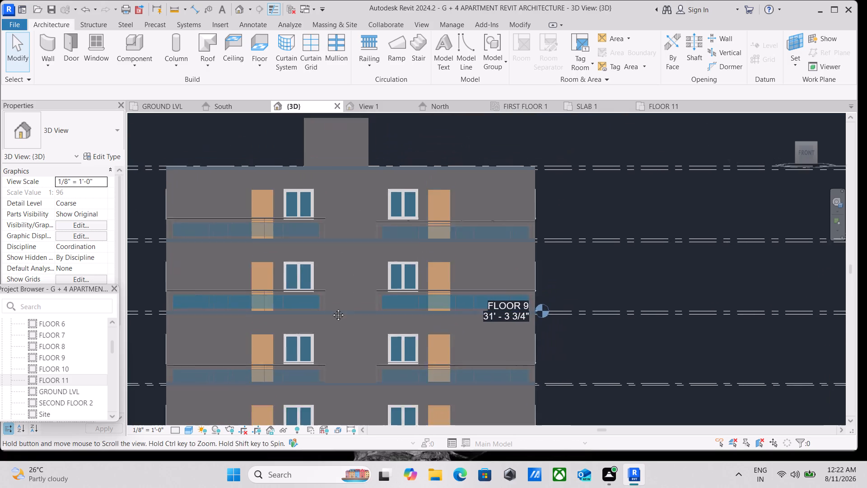
pyautogui.moveTo(331, 308); pyautogui.dragTo(311, 322, button='middle')
pyautogui.scroll(1, 318, 225)
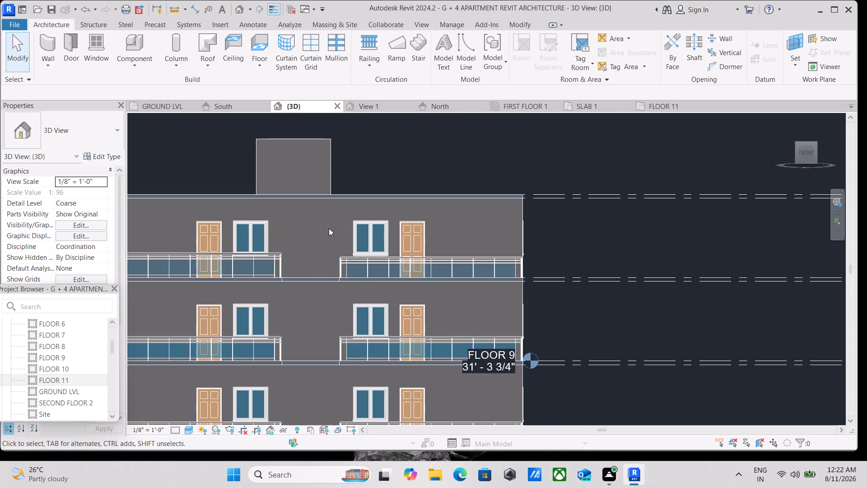
pyautogui.scroll(-2, 303, 279)
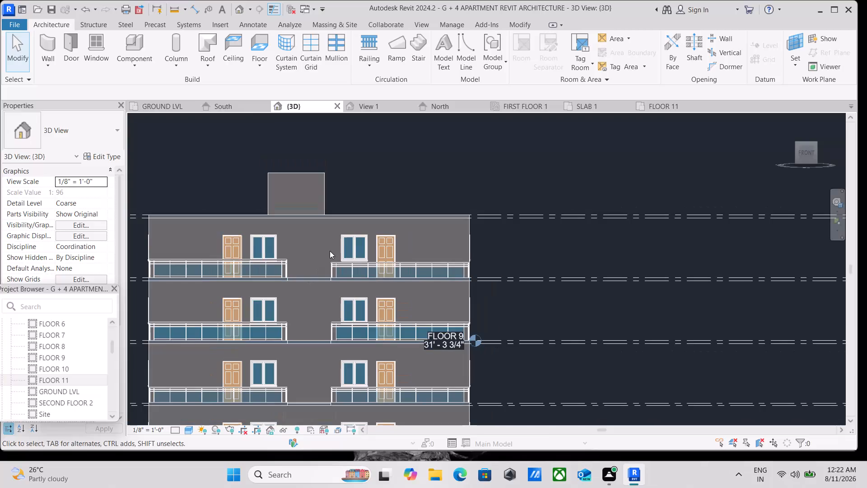
pyautogui.moveTo(319, 244); pyautogui.dragTo(266, 276, button='middle')
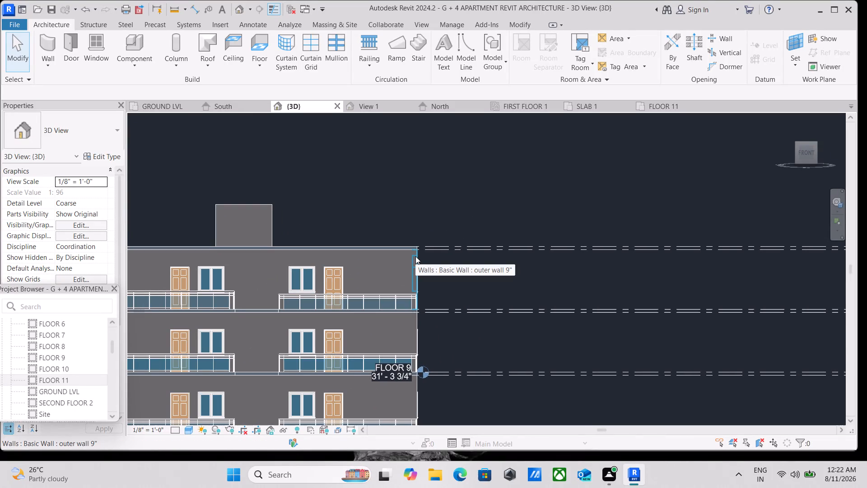
pyautogui.scroll(2, 415, 263)
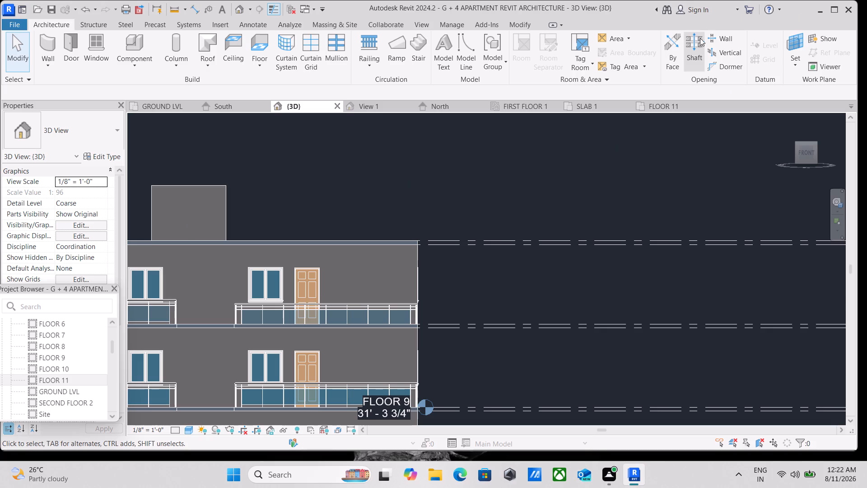
pyautogui.click(723, 36)
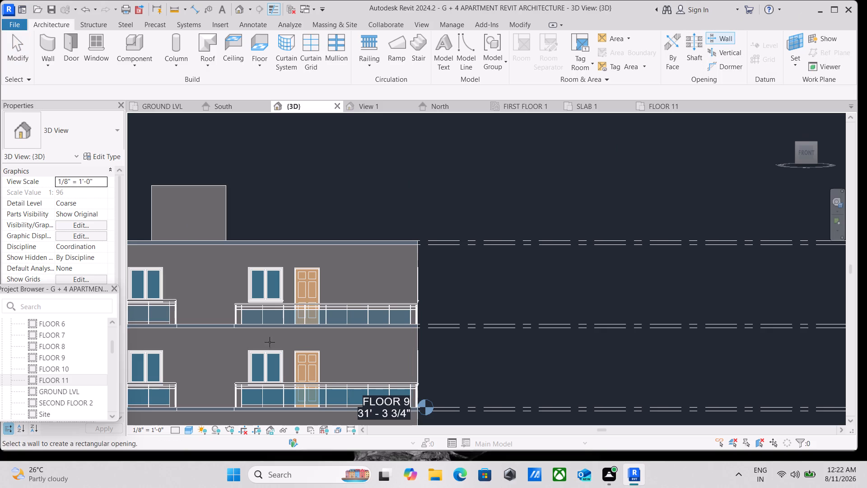
pyautogui.click(246, 248)
pyautogui.click(183, 248)
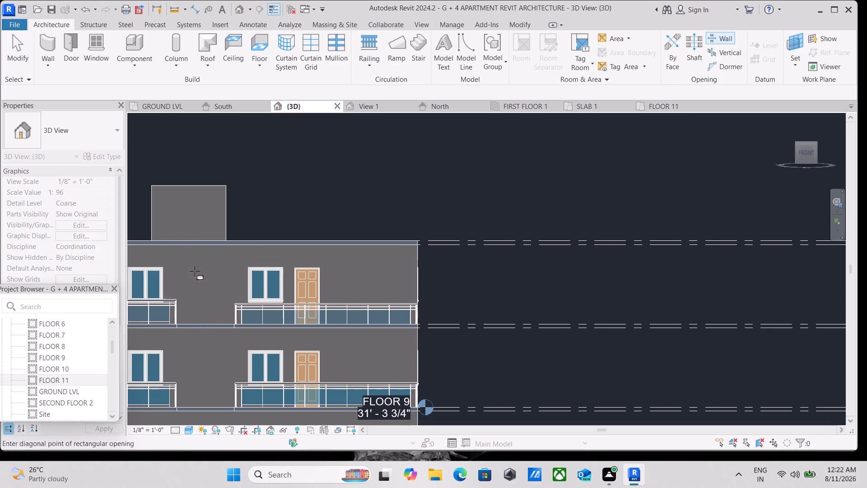
pyautogui.click(226, 319)
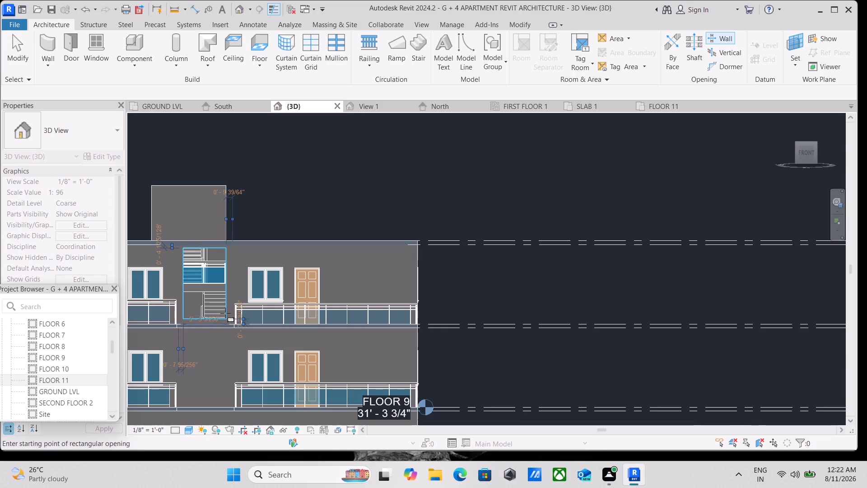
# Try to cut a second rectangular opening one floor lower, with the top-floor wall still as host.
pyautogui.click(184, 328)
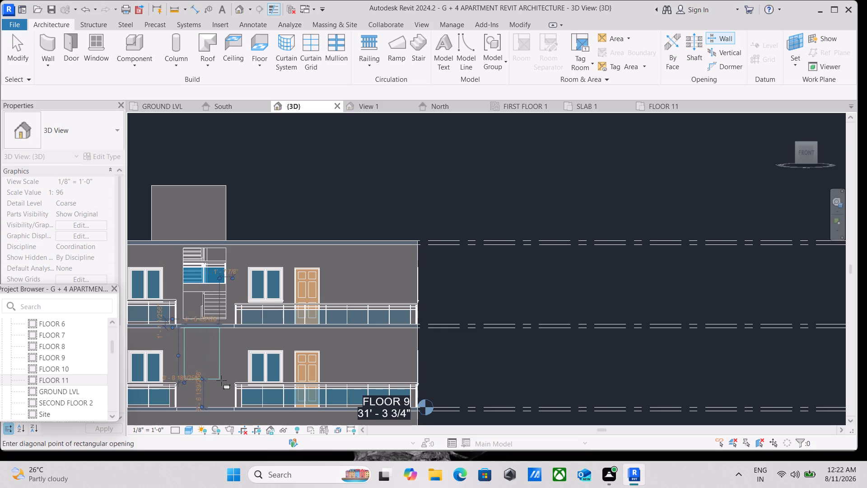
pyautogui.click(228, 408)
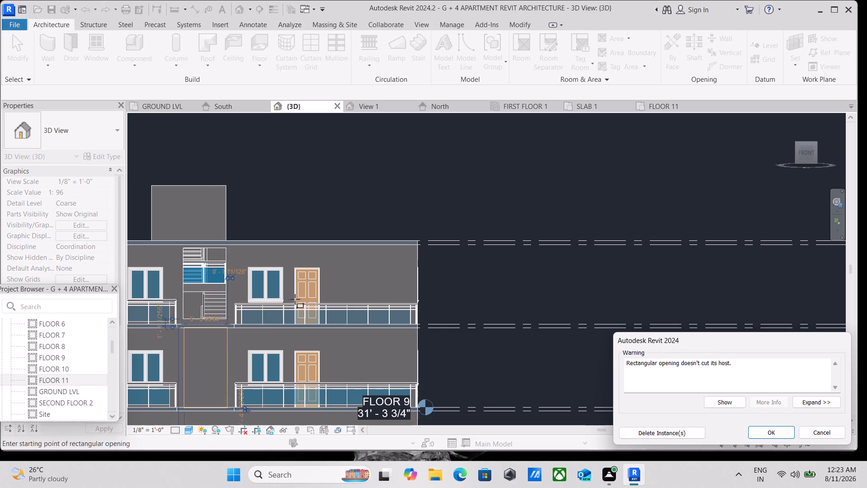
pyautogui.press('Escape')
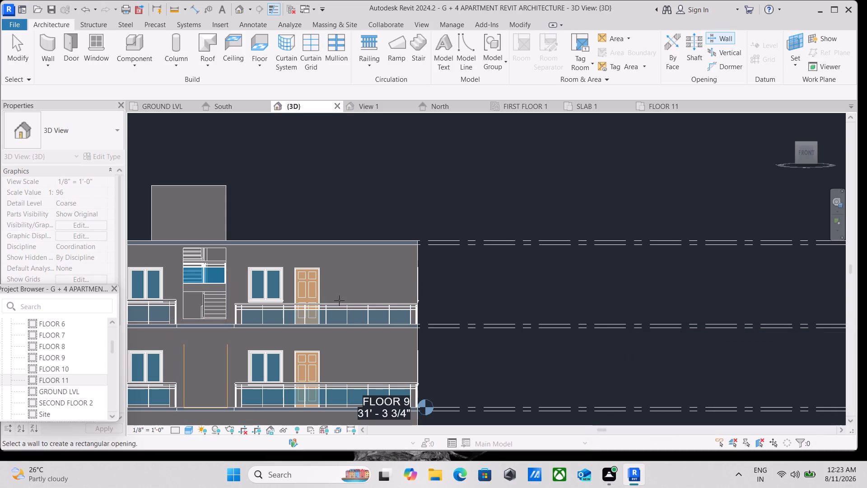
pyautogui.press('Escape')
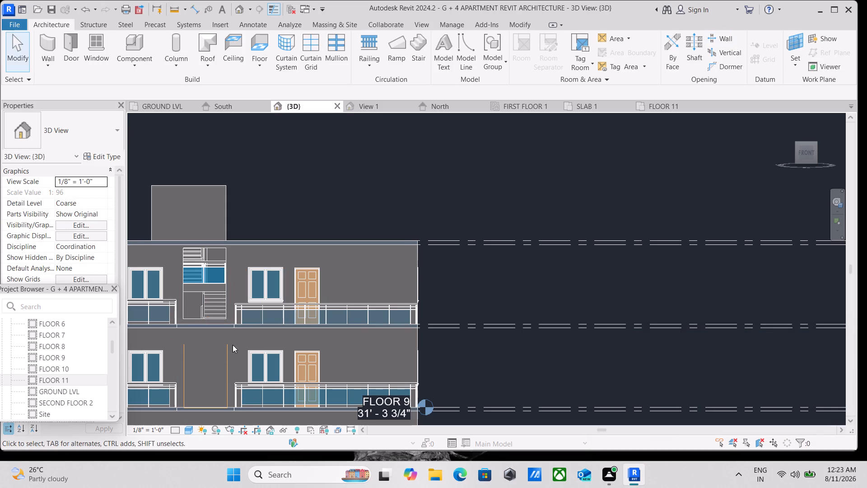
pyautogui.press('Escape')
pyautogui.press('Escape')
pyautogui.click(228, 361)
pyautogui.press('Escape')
# Cut a rectangular opening about 8' 5" high in the front outer wall one floor below the top, in line with the opening above.
pyautogui.scroll(-1, 235, 298)
pyautogui.moveTo(236, 292); pyautogui.dragTo(273, 221, button='middle')
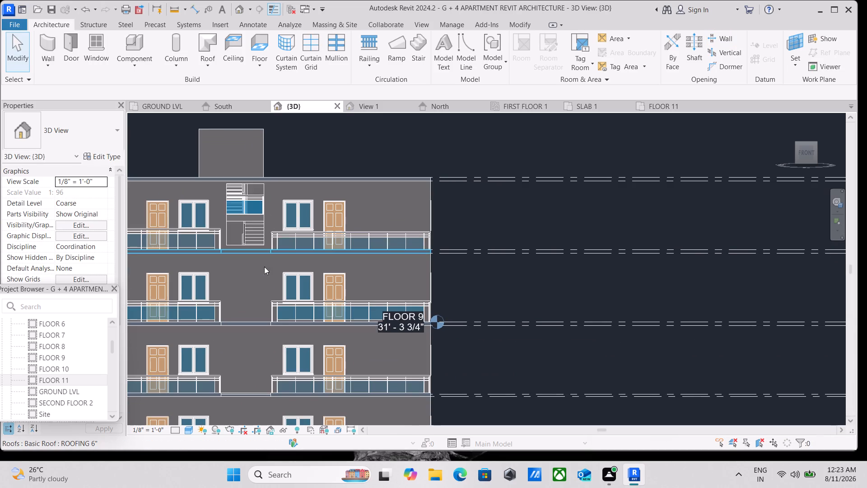
pyautogui.scroll(-1, 270, 263)
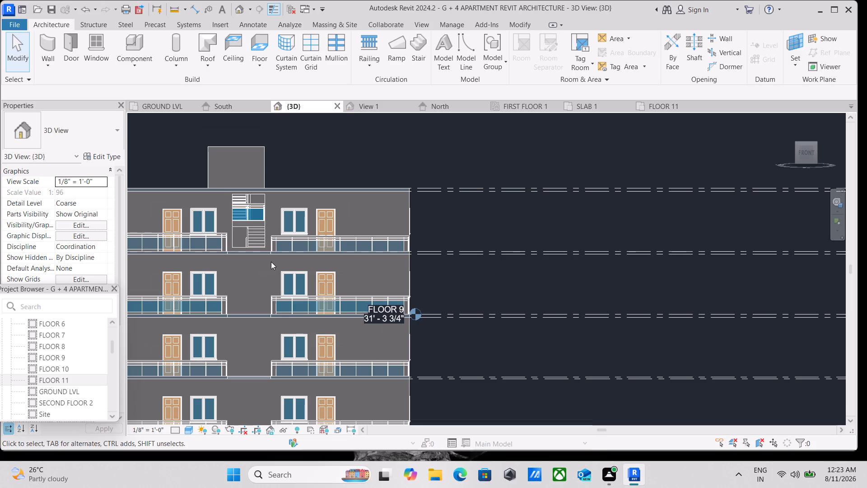
pyautogui.press('Escape')
pyautogui.scroll(2, 246, 264)
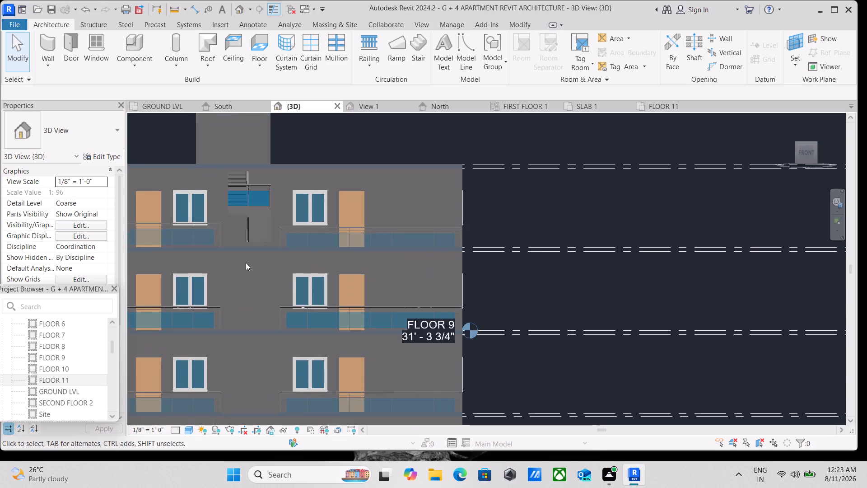
pyautogui.moveTo(242, 267); pyautogui.dragTo(242, 365, button='middle')
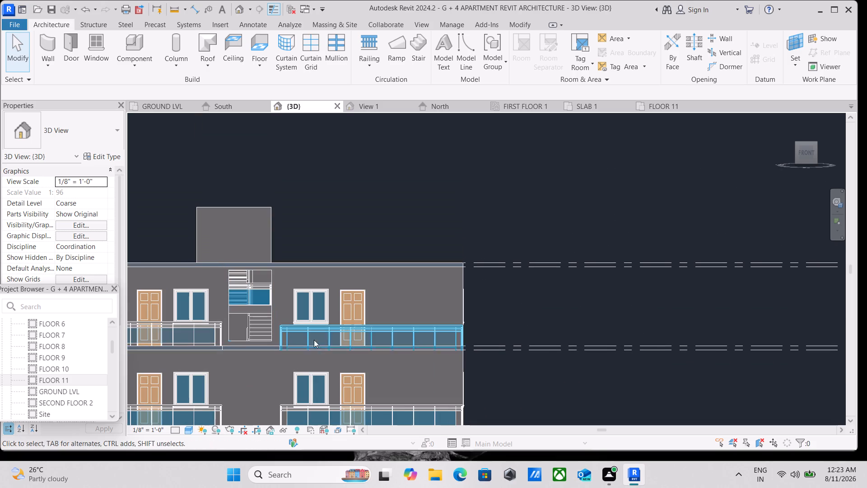
pyautogui.moveTo(246, 386); pyautogui.dragTo(246, 334, button='middle')
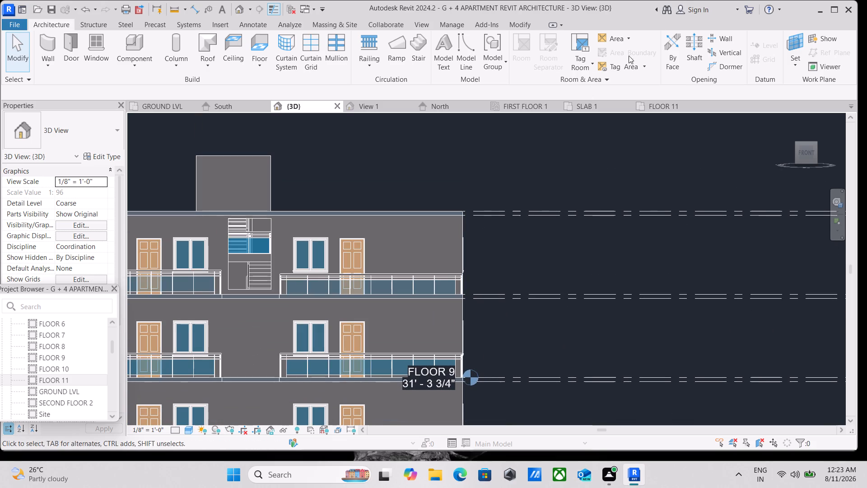
pyautogui.click(713, 38)
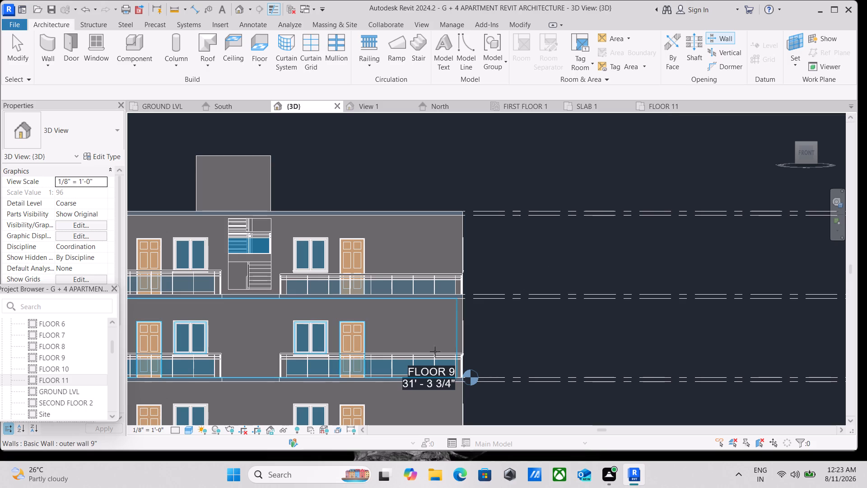
pyautogui.click(272, 300)
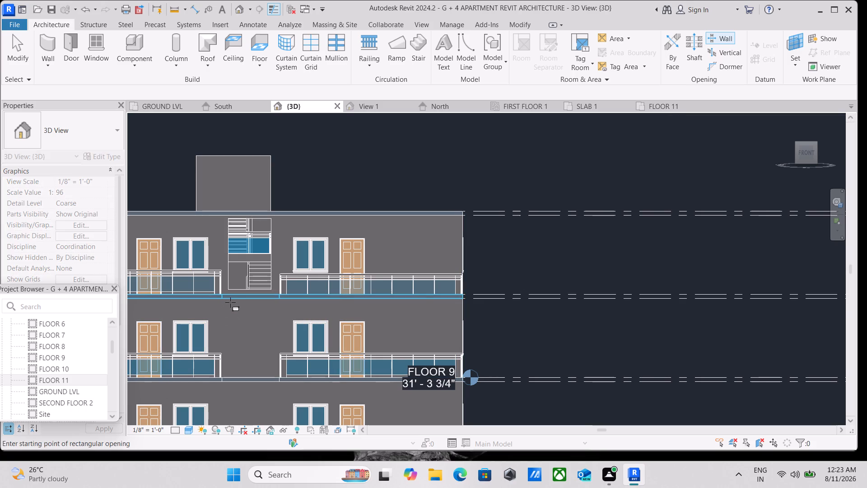
pyautogui.click(231, 305)
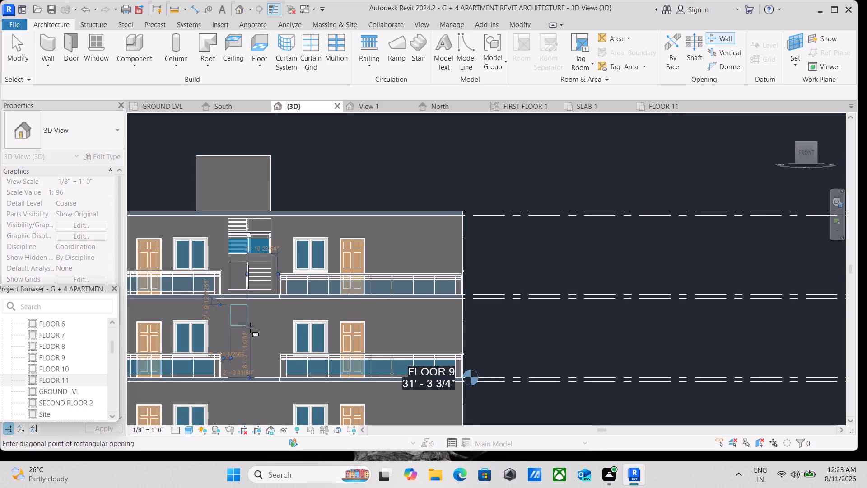
pyautogui.scroll(1, 271, 371)
pyautogui.click(271, 371)
pyautogui.scroll(-1, 259, 377)
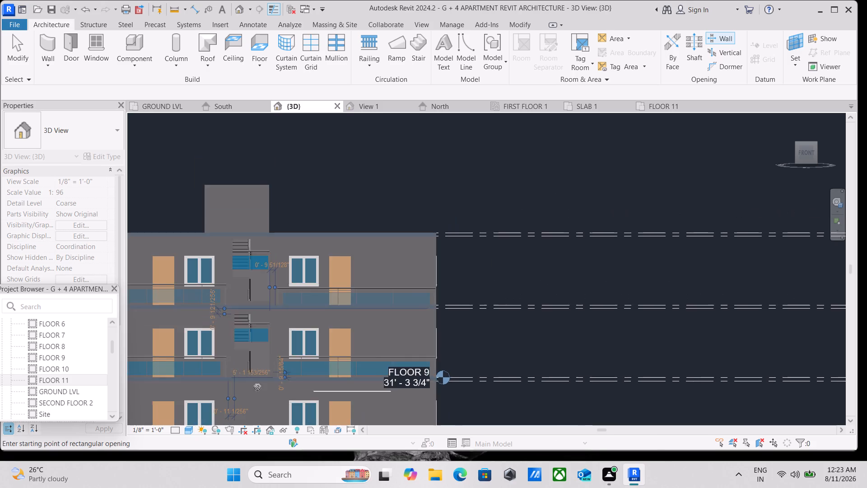
pyautogui.moveTo(257, 383); pyautogui.dragTo(251, 244, button='middle')
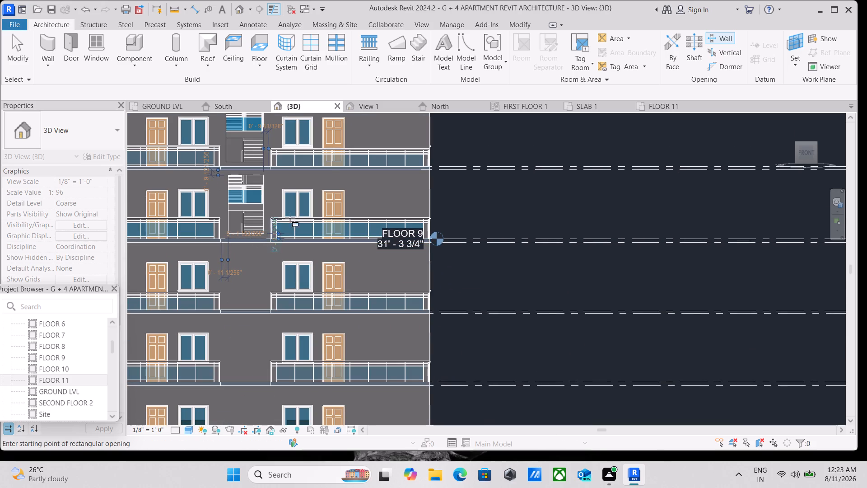
pyautogui.press('Escape')
pyautogui.press('Escape')
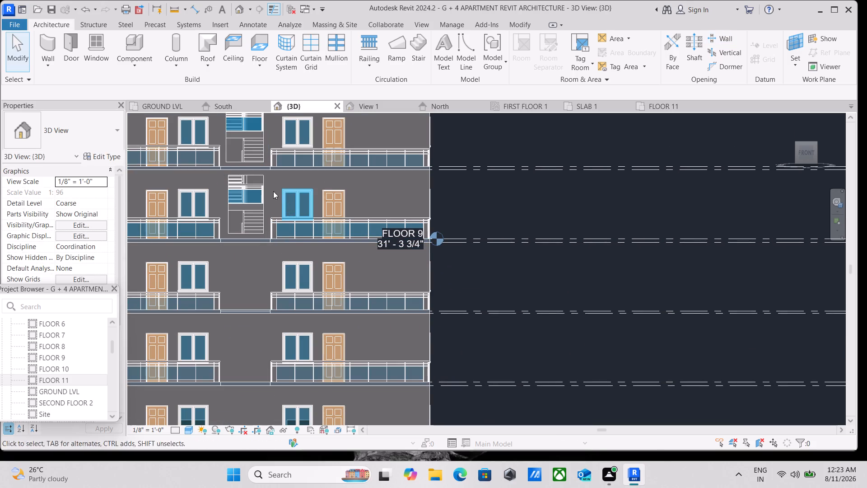
# Copy the lower stair opening and paste it aligned to the SECOND FLOOR 2 level, one storey below.
pyautogui.click(263, 178)
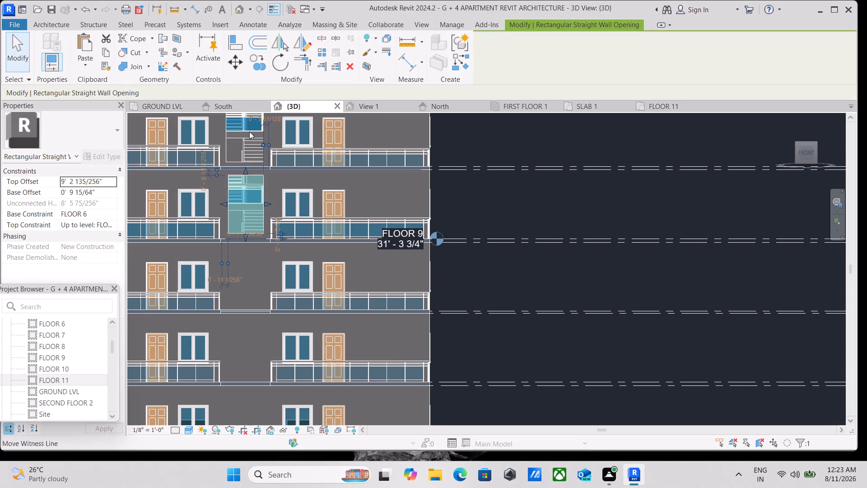
pyautogui.click(109, 52)
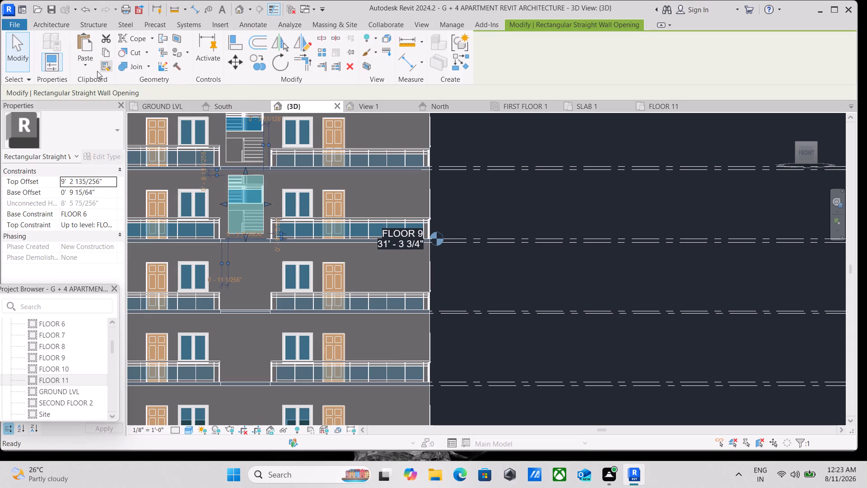
pyautogui.click(83, 62)
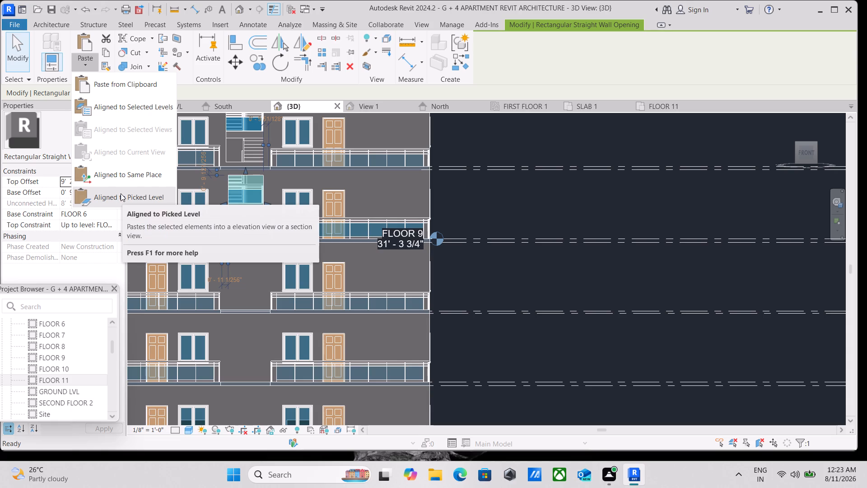
pyautogui.click(121, 193)
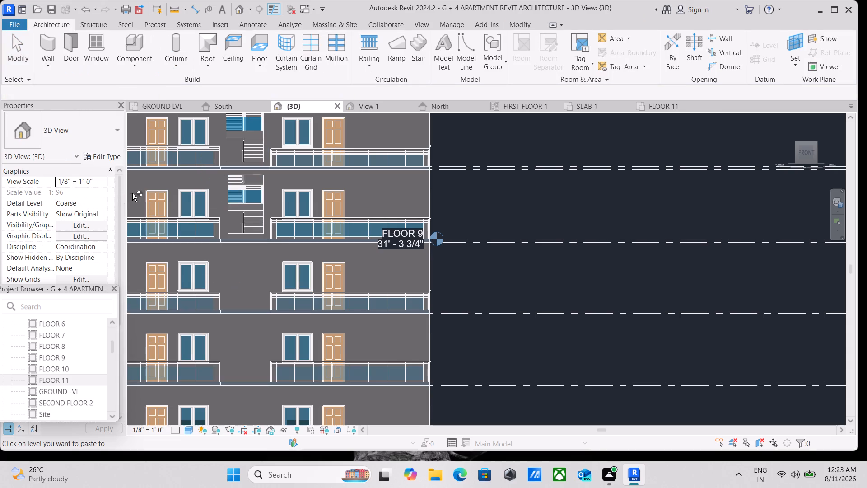
pyautogui.click(455, 308)
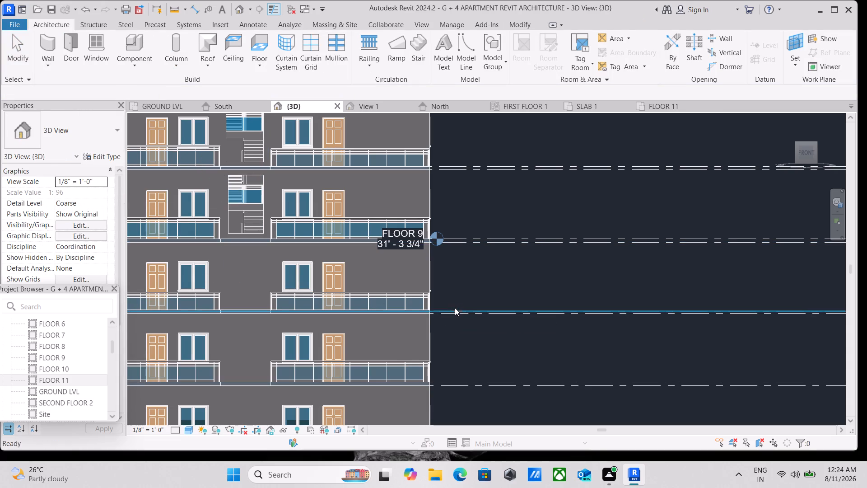
pyautogui.scroll(-2, 484, 289)
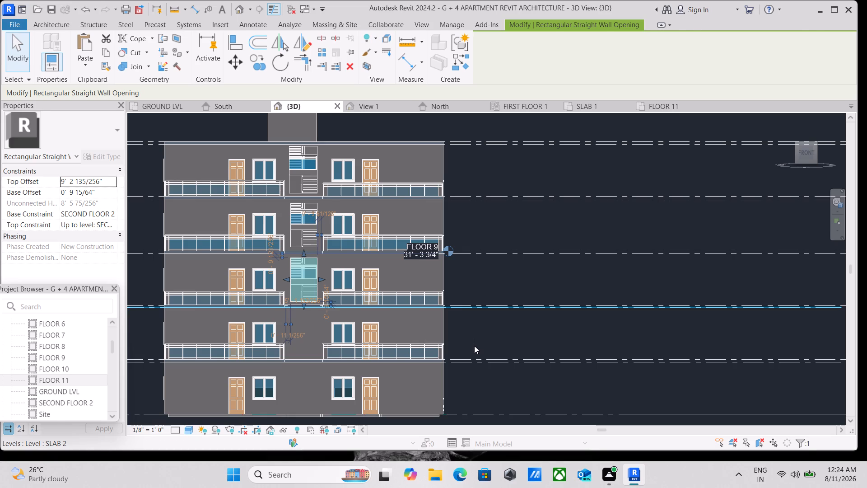
pyautogui.press('Escape')
# Copy the stair opening on the SECOND FLOOR 2 storey and paste it aligned to the FIRST FLOOR 1 level.
pyautogui.moveTo(474, 345); pyautogui.dragTo(453, 297, button='middle')
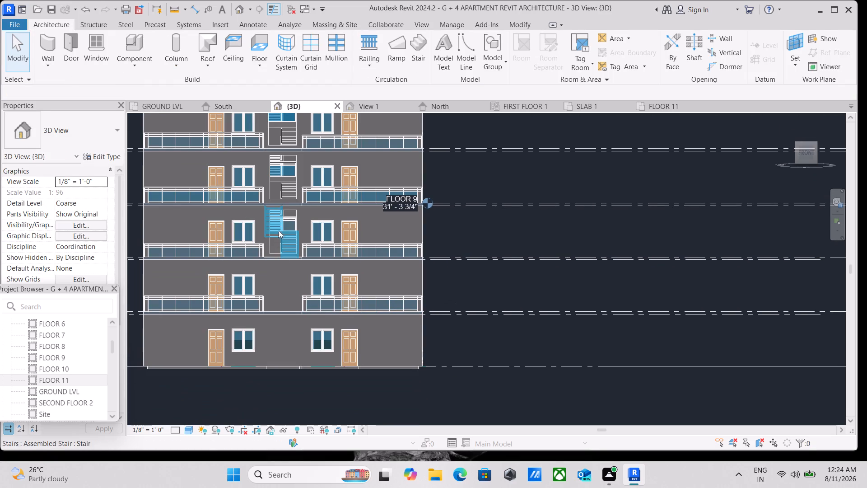
pyautogui.click(295, 210)
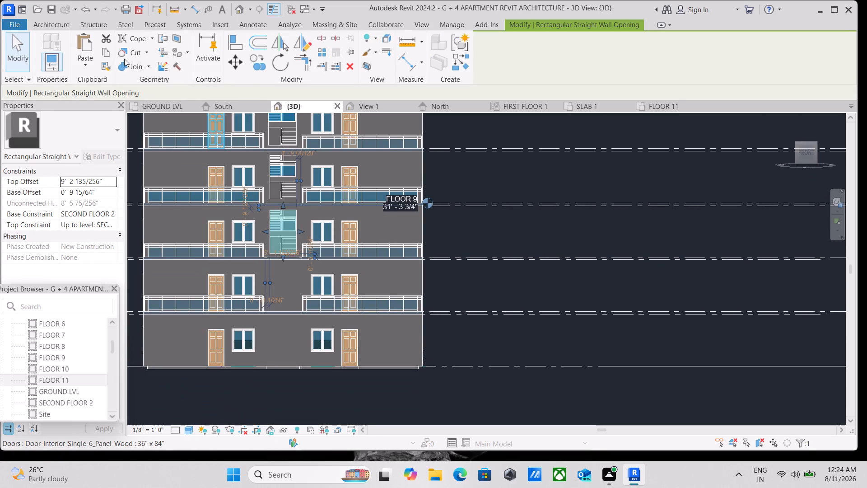
pyautogui.click(109, 51)
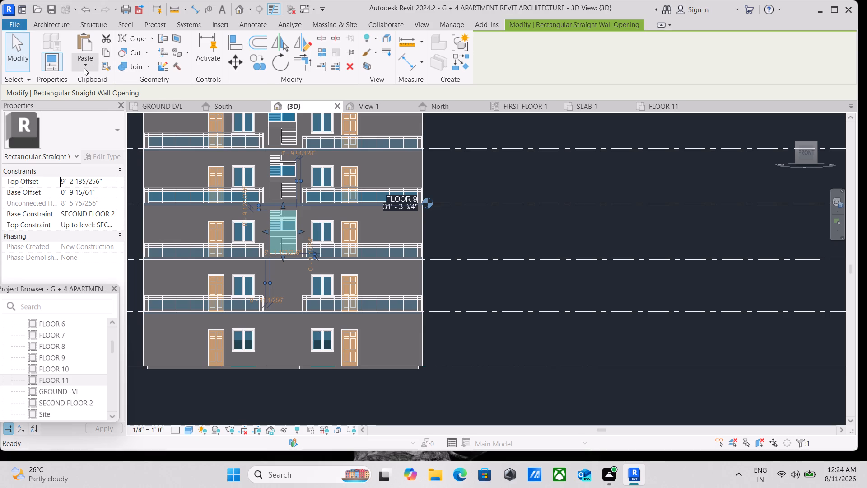
pyautogui.click(85, 64)
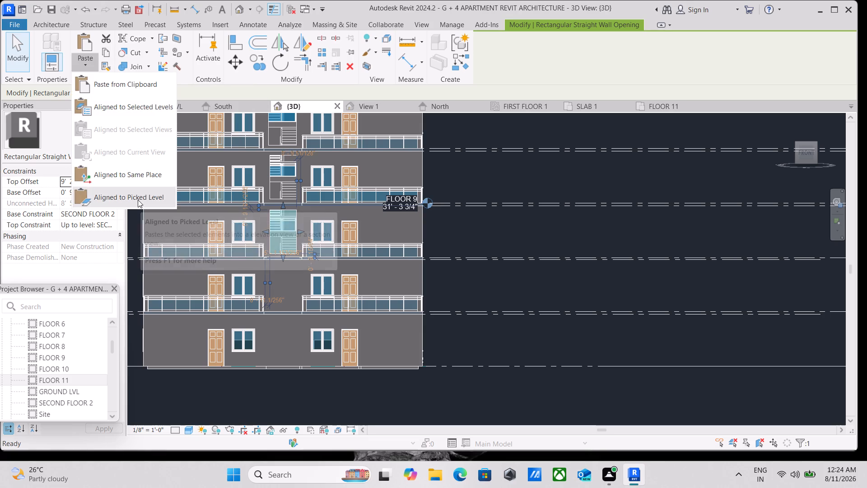
pyautogui.click(138, 199)
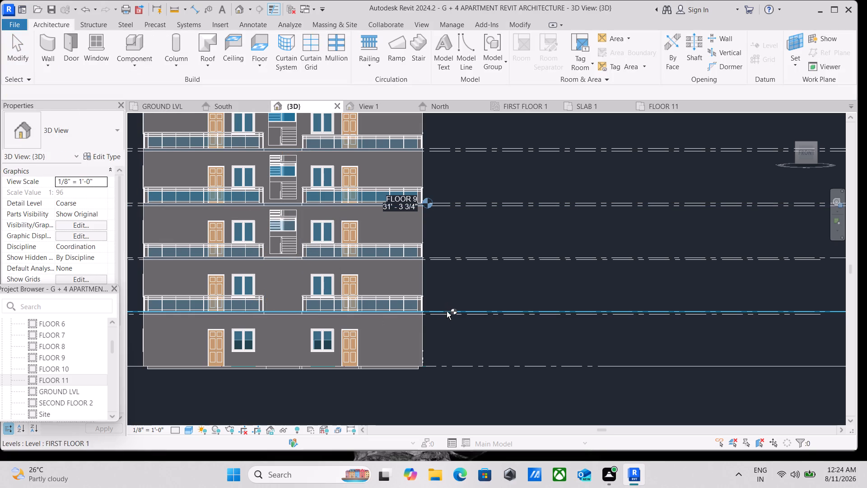
pyautogui.click(447, 309)
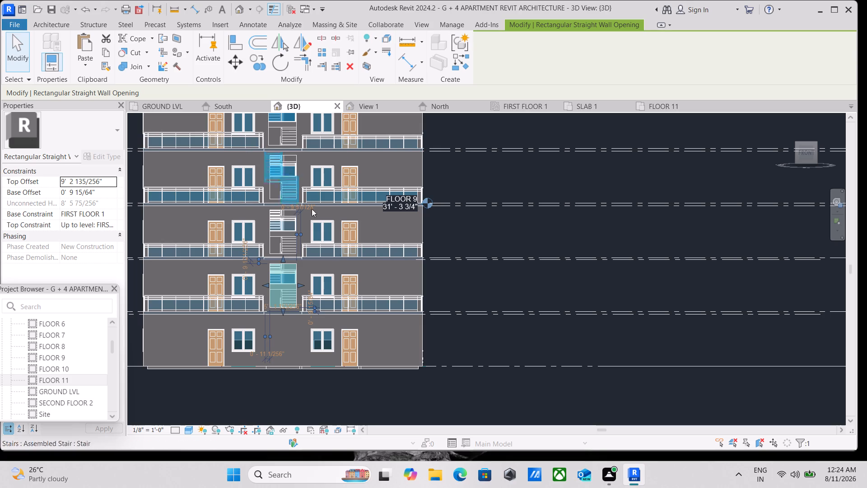
# Paste the copied stair opening aligned to the GROUND LVL level as well.
pyautogui.click(86, 63)
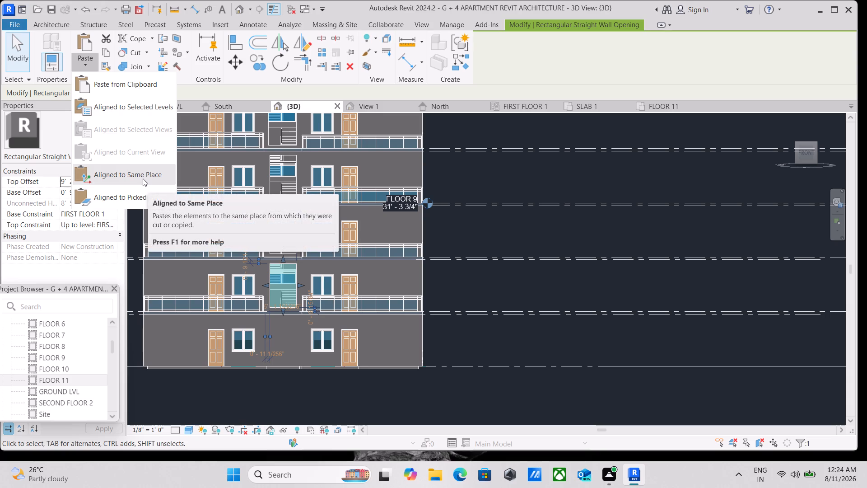
pyautogui.click(140, 194)
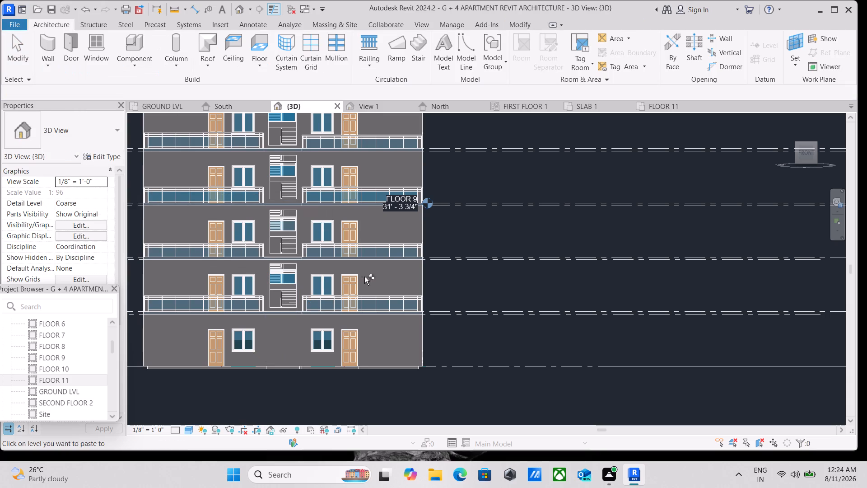
pyautogui.click(484, 365)
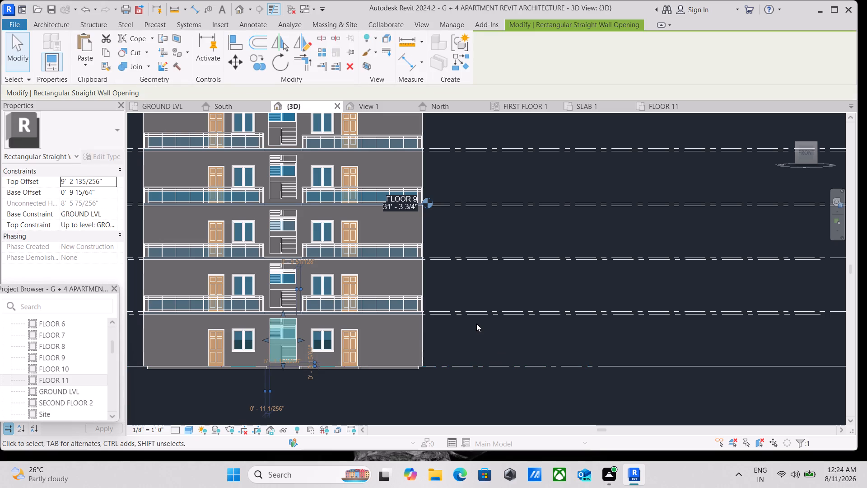
pyautogui.press('Escape')
# Examine the column of stair openings on the front facade, from the ground floor up to the top-floor opening.
pyautogui.scroll(2, 299, 322)
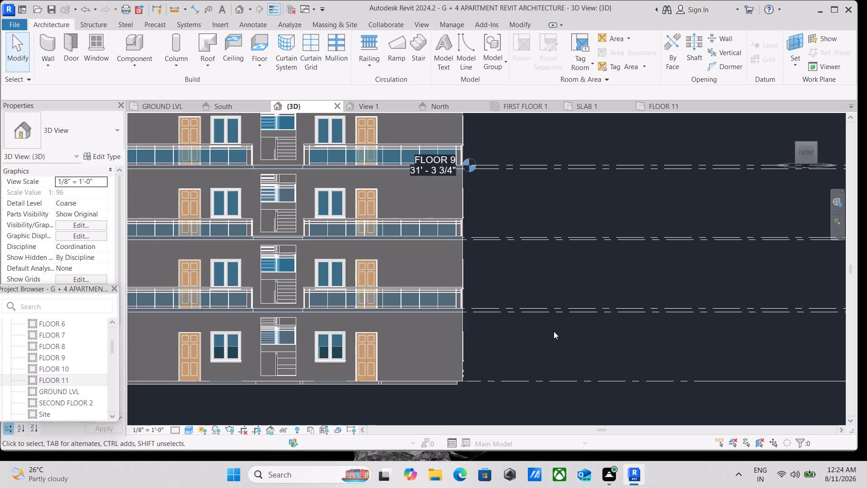
pyautogui.moveTo(550, 336); pyautogui.dragTo(535, 446, button='middle')
pyautogui.scroll(-1, 539, 355)
pyautogui.moveTo(544, 325); pyautogui.dragTo(543, 327, button='middle')
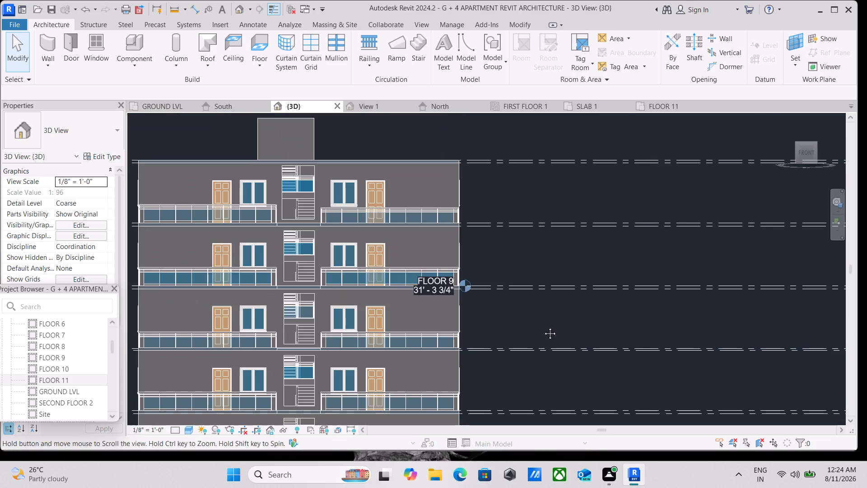
pyautogui.moveTo(543, 327); pyautogui.dragTo(535, 367, button='middle')
pyautogui.scroll(4, 298, 218)
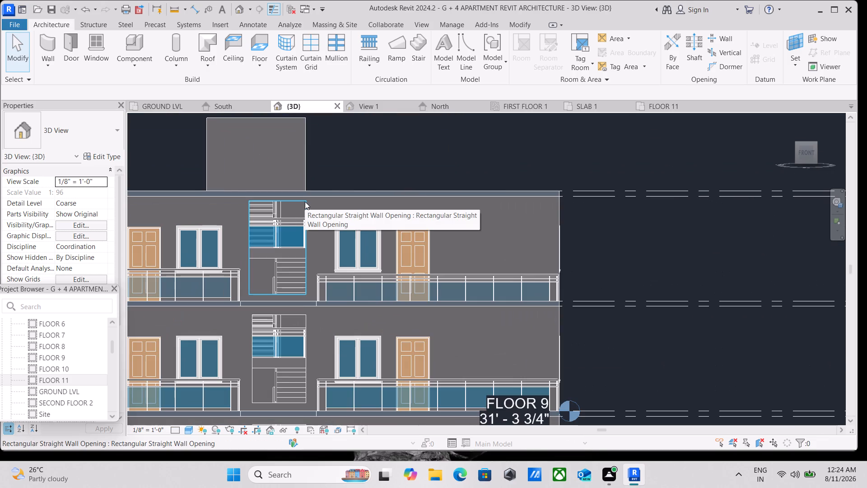
pyautogui.click(305, 202)
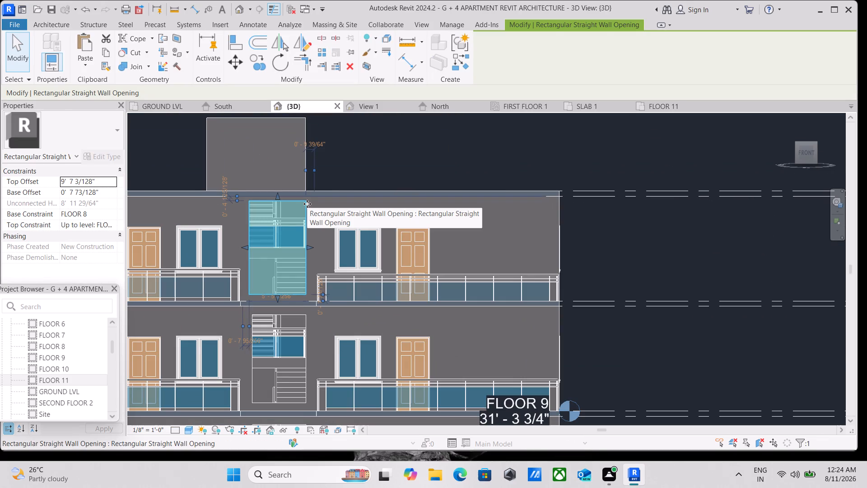
pyautogui.press('Escape')
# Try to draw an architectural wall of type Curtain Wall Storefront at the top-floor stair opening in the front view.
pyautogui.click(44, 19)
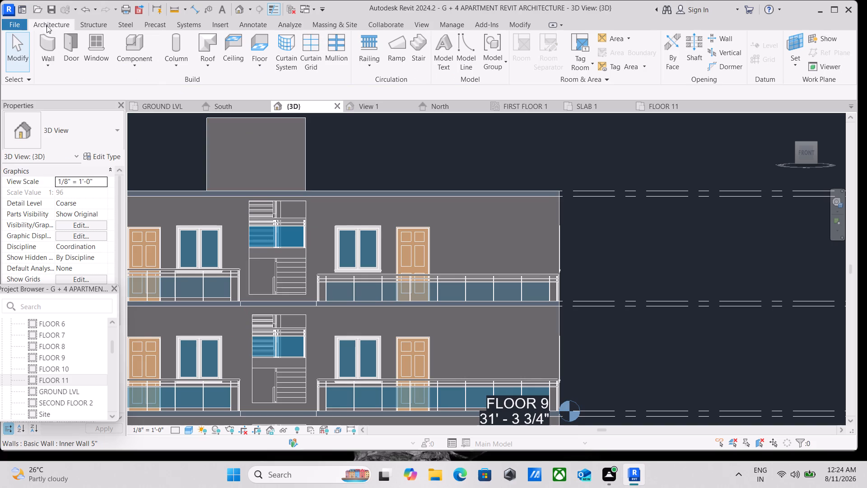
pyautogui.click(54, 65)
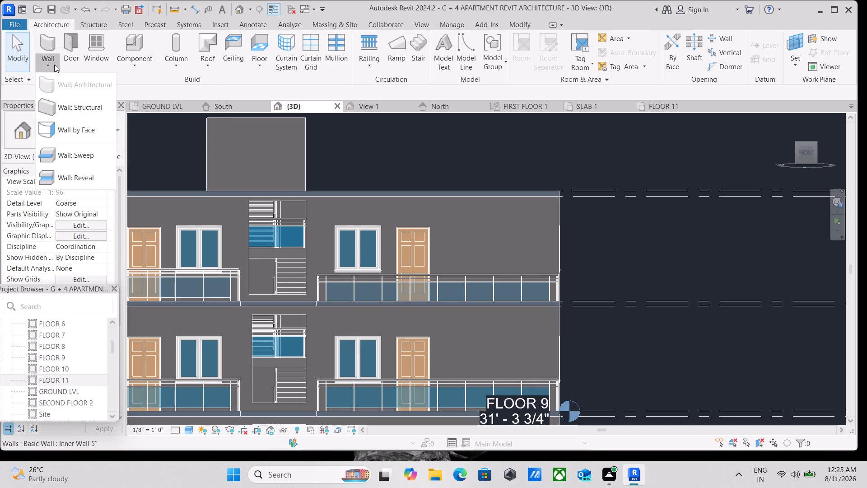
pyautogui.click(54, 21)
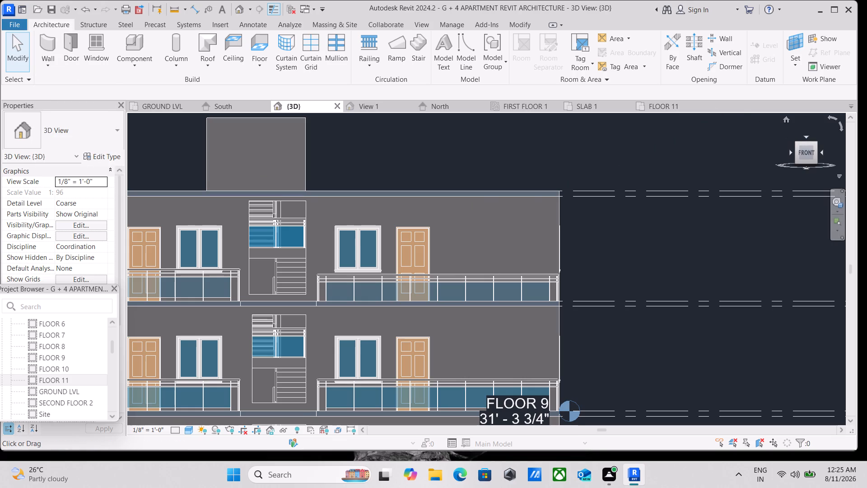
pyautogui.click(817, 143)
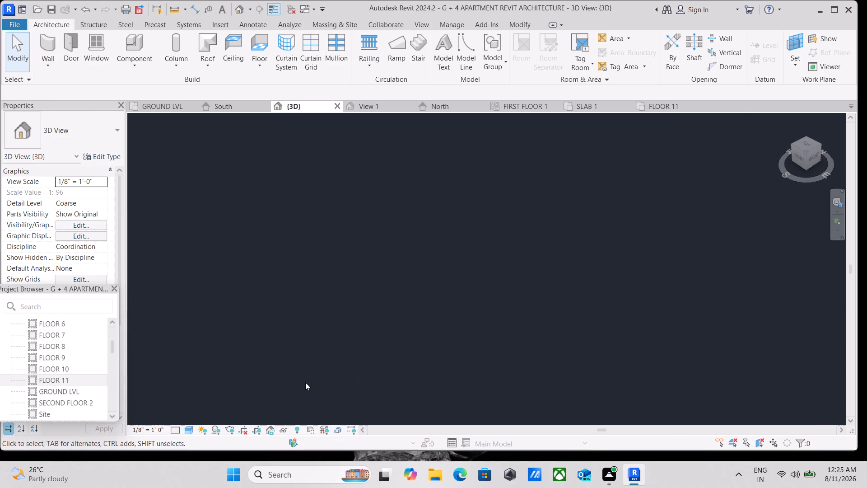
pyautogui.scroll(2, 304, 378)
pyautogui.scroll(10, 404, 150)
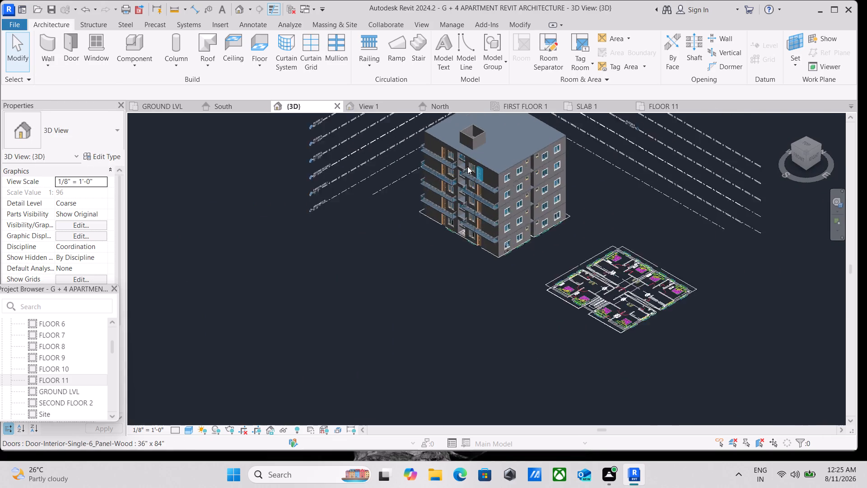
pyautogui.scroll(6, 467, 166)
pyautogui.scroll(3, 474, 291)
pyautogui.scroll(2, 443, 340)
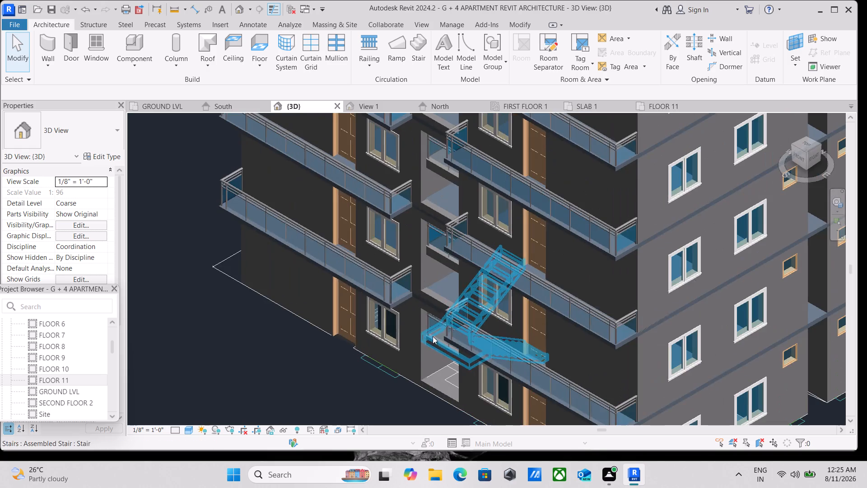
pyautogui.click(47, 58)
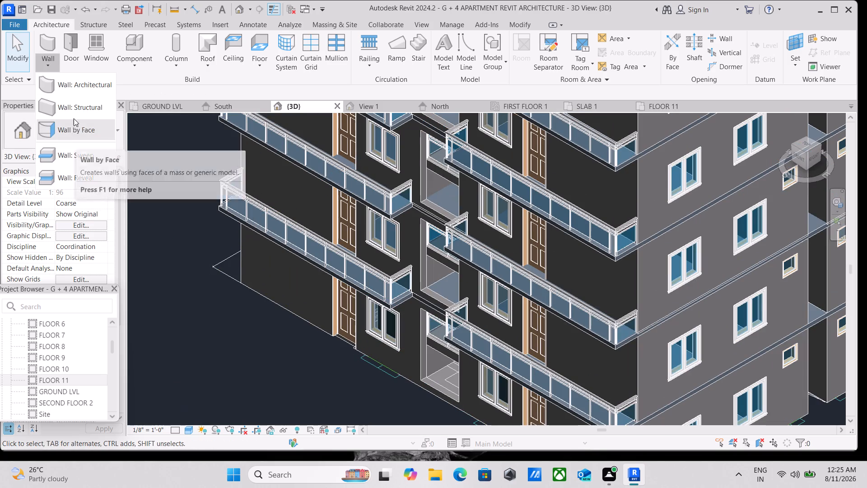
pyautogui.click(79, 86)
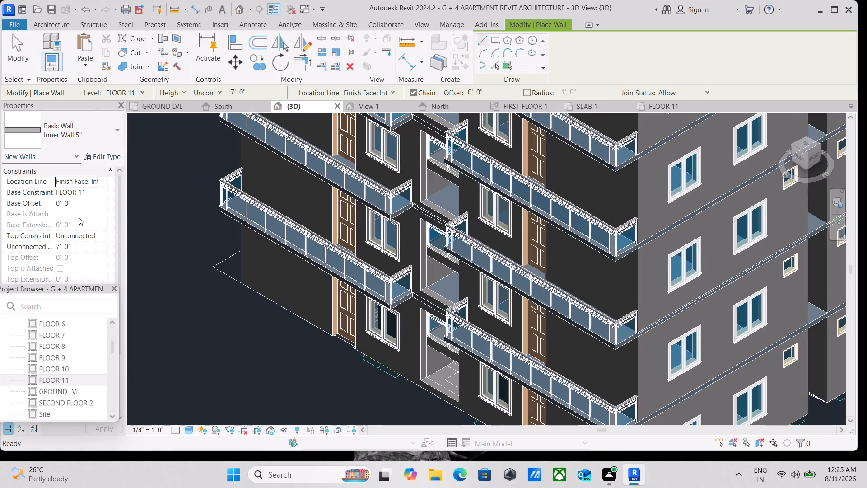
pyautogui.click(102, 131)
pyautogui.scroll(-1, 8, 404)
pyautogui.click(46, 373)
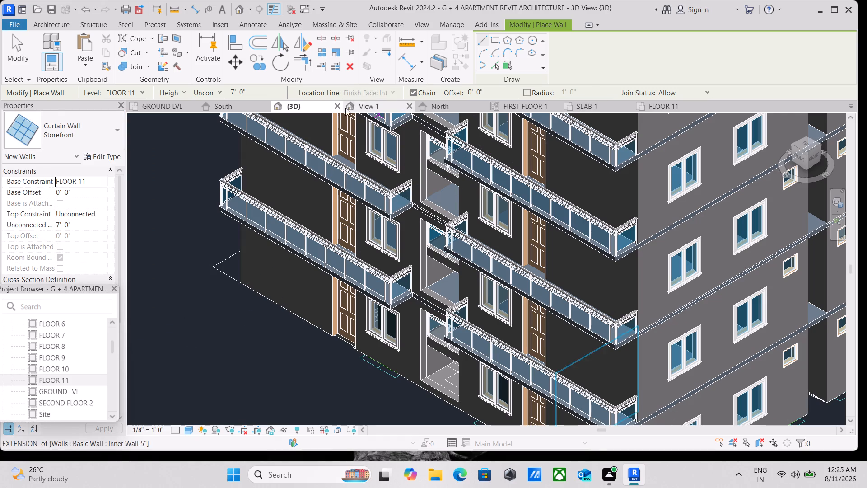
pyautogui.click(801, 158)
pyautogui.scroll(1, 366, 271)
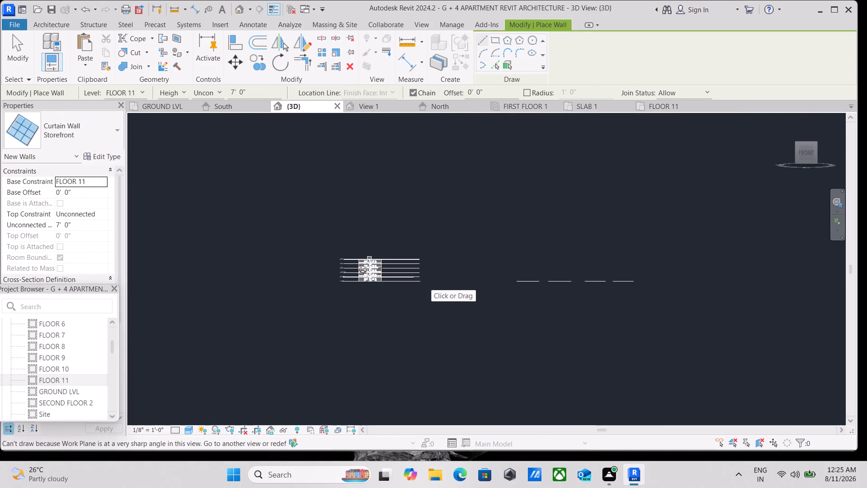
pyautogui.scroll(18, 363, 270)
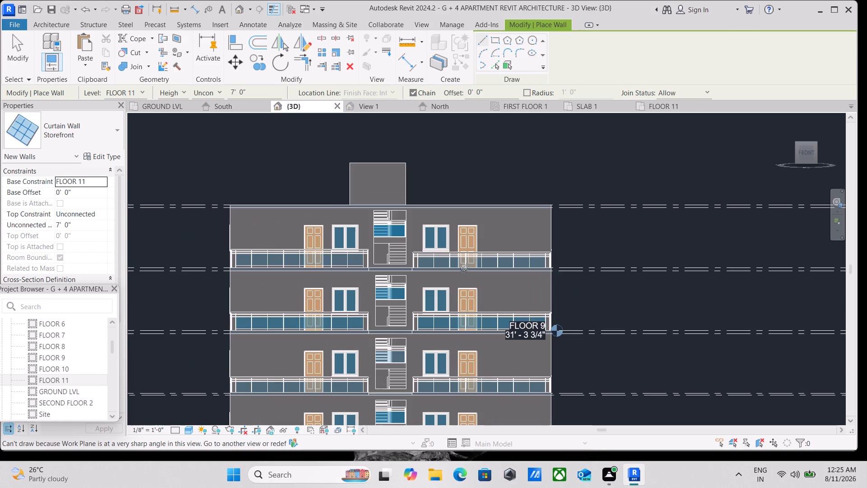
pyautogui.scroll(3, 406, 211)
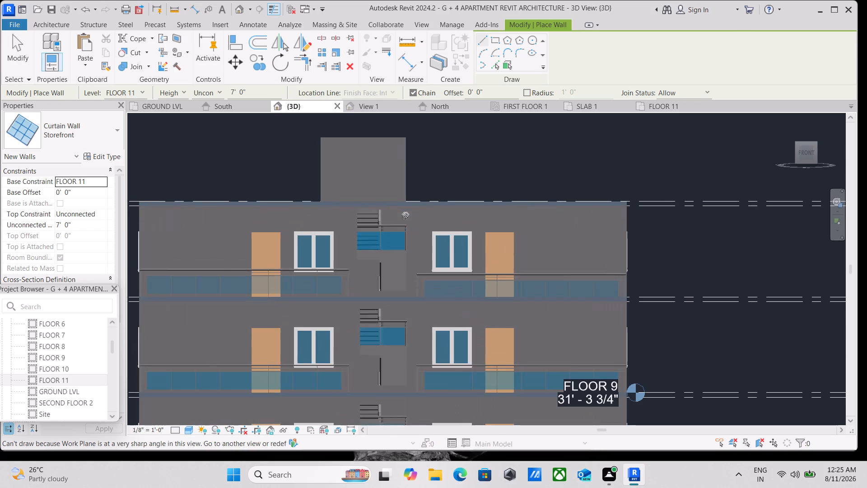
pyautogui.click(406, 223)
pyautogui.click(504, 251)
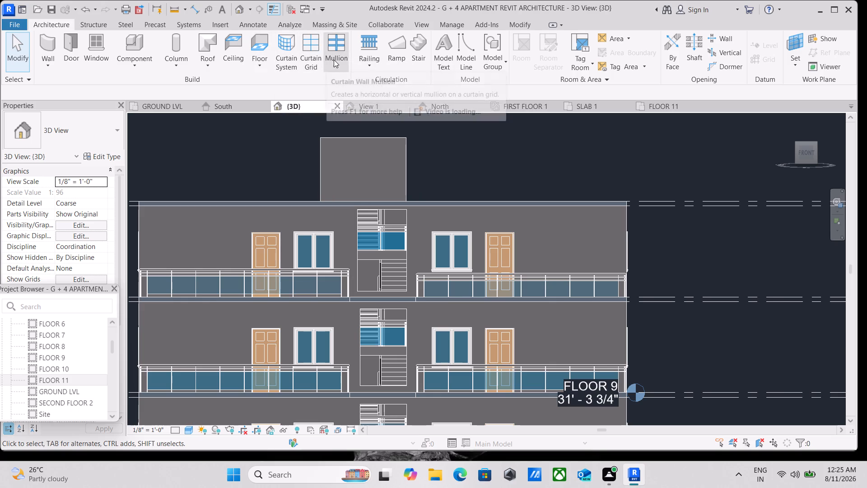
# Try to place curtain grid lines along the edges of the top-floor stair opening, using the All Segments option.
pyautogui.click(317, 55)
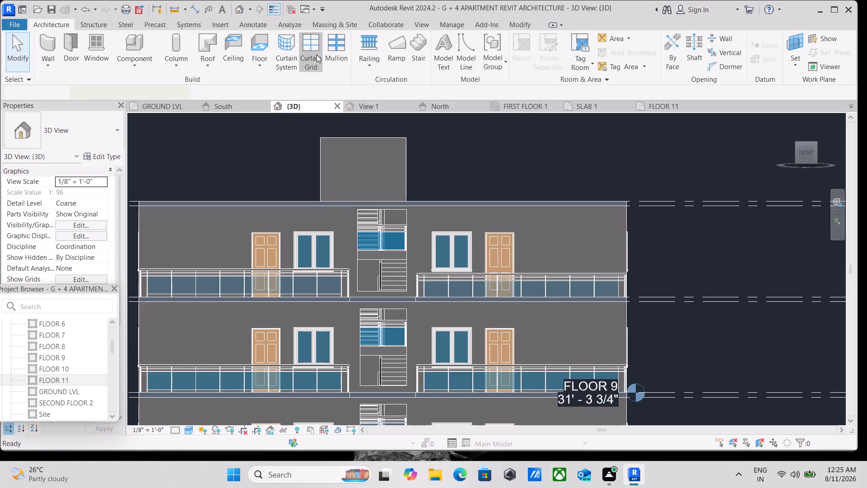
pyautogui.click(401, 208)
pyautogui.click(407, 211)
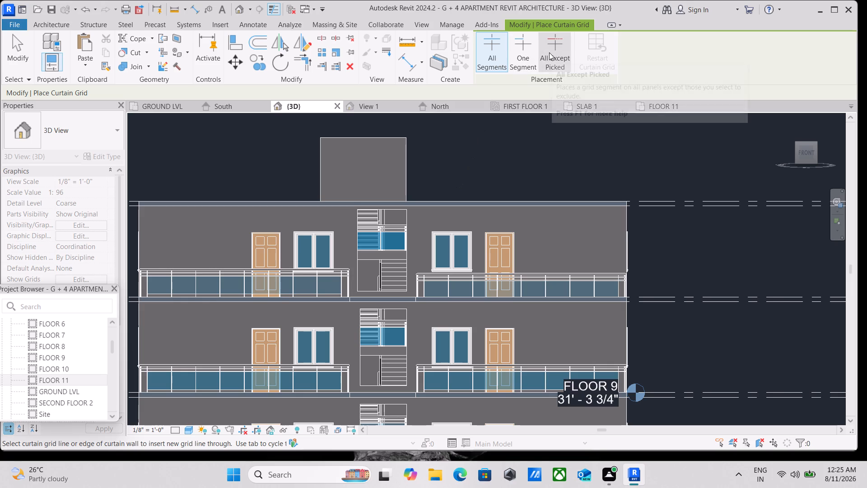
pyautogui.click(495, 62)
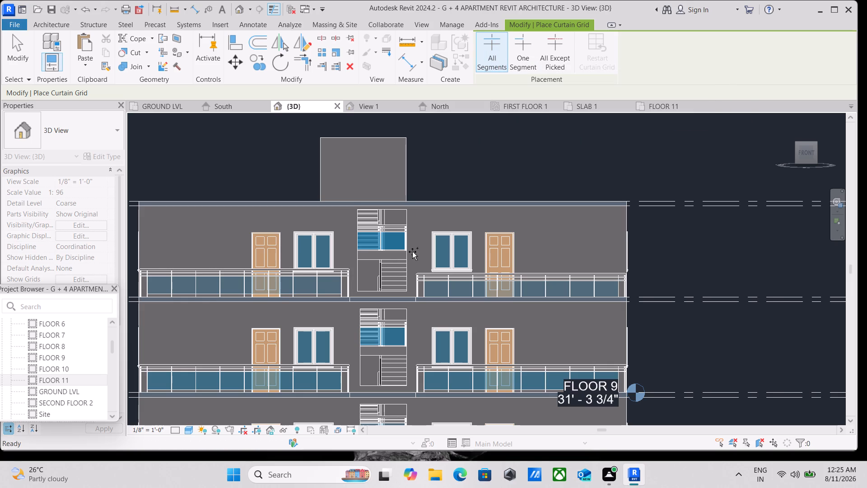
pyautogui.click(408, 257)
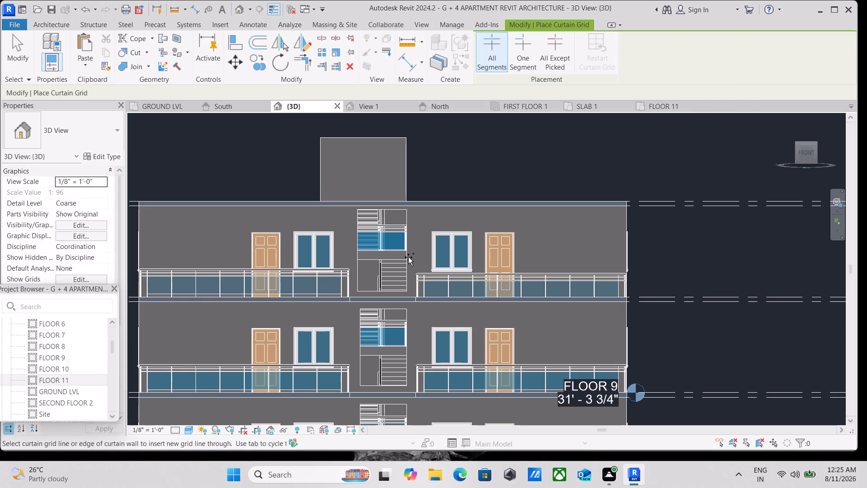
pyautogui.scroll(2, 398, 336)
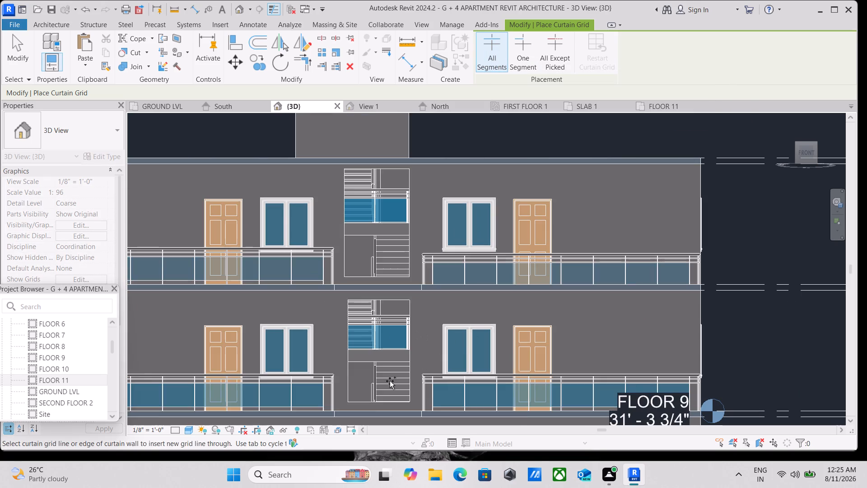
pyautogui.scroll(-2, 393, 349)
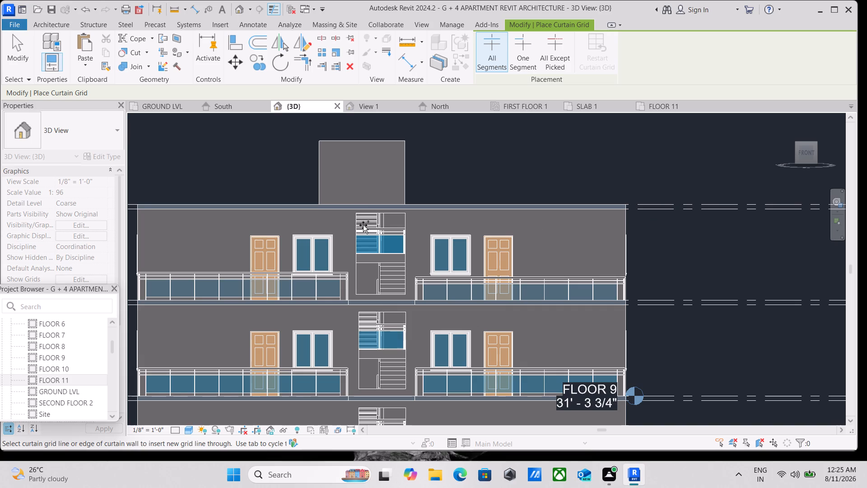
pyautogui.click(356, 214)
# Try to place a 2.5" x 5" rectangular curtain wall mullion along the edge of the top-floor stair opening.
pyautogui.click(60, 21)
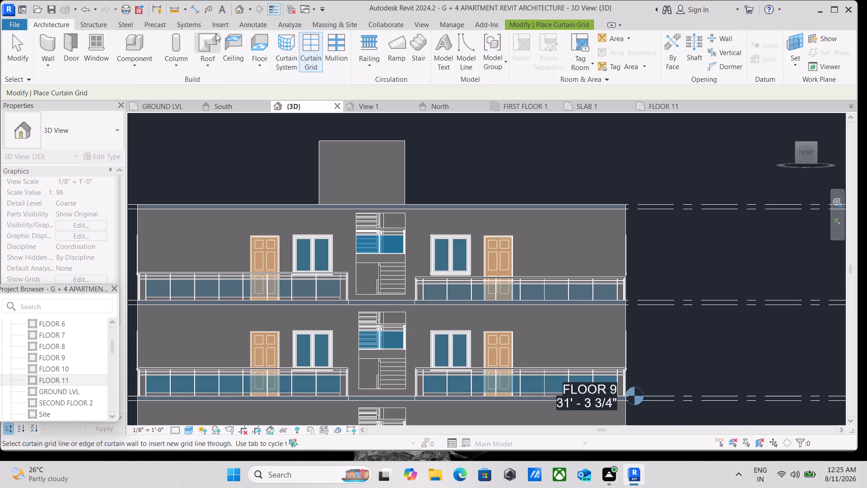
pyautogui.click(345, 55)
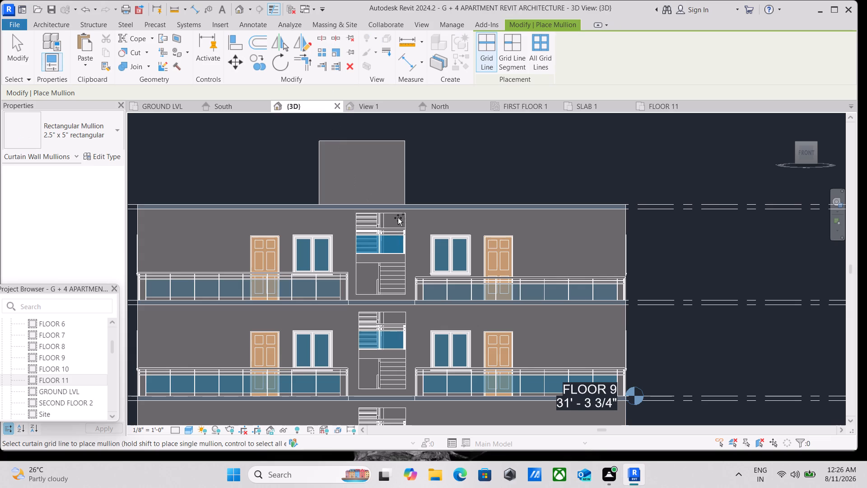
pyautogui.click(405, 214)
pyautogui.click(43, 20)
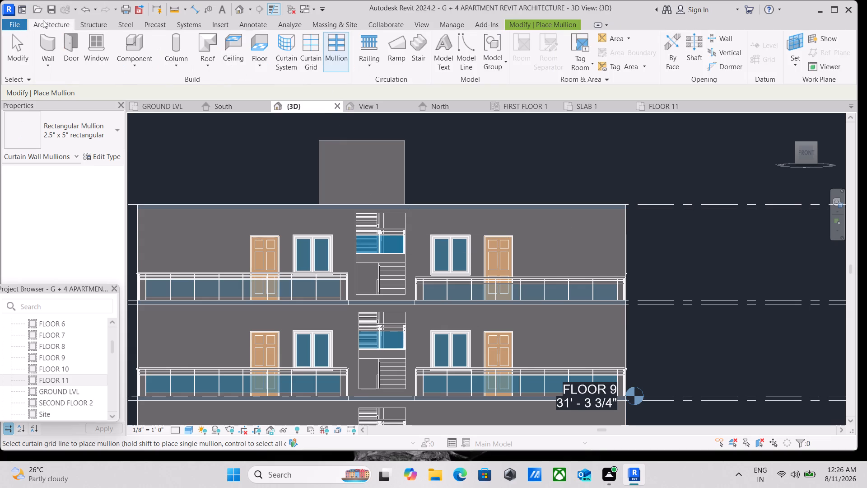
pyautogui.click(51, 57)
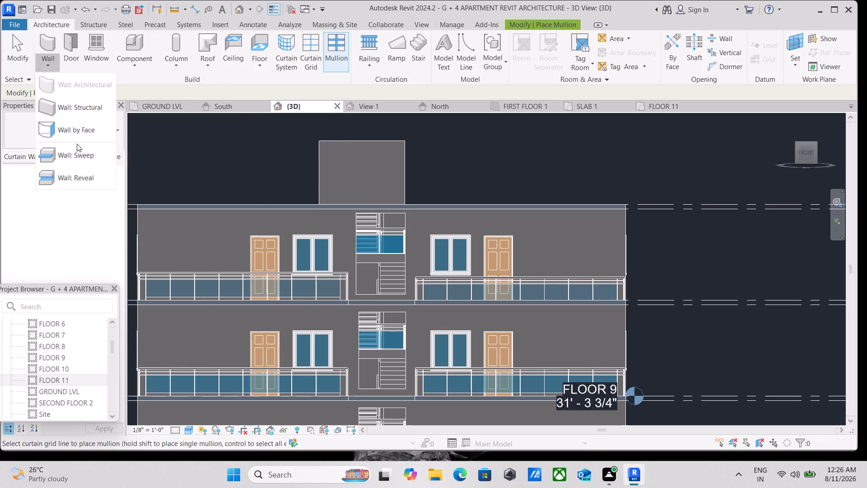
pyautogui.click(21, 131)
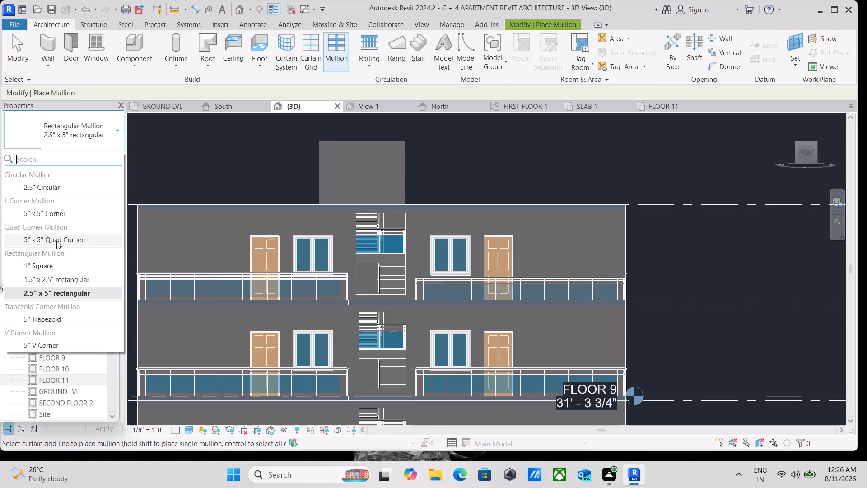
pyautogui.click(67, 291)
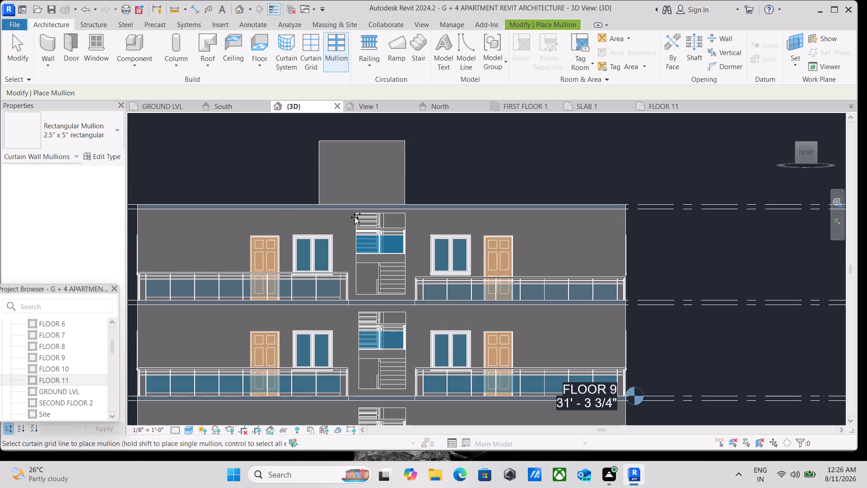
# Examine the front facade's stair openings from a corner 3D view, selecting the top-floor wall opening.
pyautogui.click(816, 144)
pyautogui.scroll(2, 442, 226)
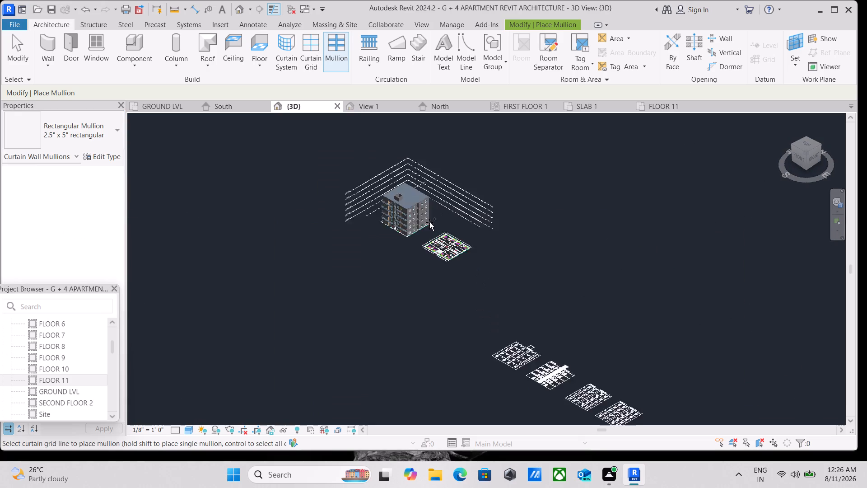
pyautogui.scroll(13, 429, 222)
pyautogui.scroll(7, 406, 195)
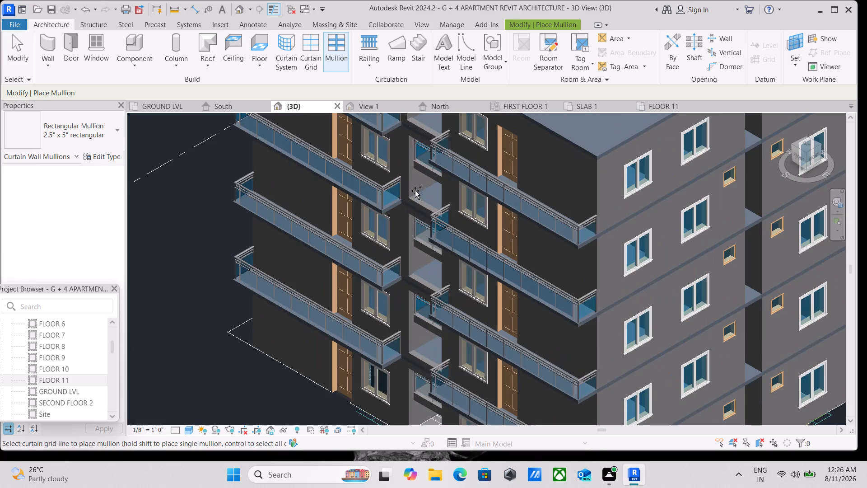
pyautogui.scroll(6, 408, 183)
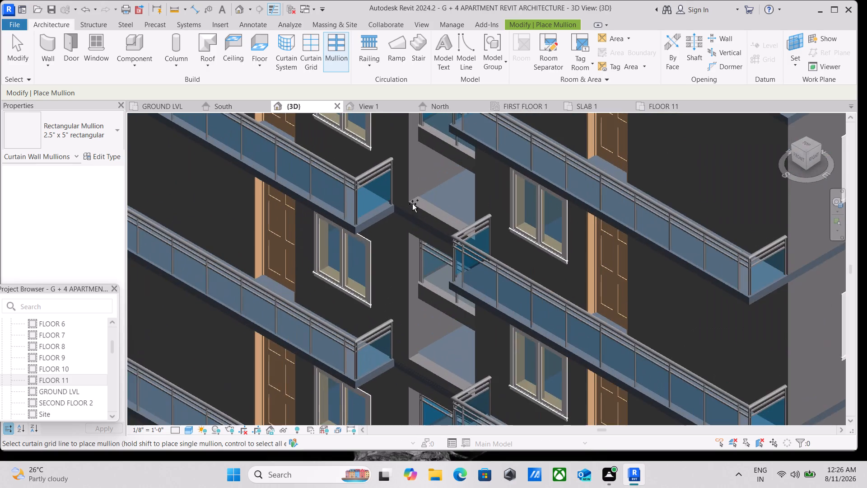
pyautogui.moveTo(412, 199); pyautogui.dragTo(363, 333, button='middle')
pyautogui.scroll(-3, 365, 315)
pyautogui.moveTo(396, 220); pyautogui.dragTo(377, 249, button='middle')
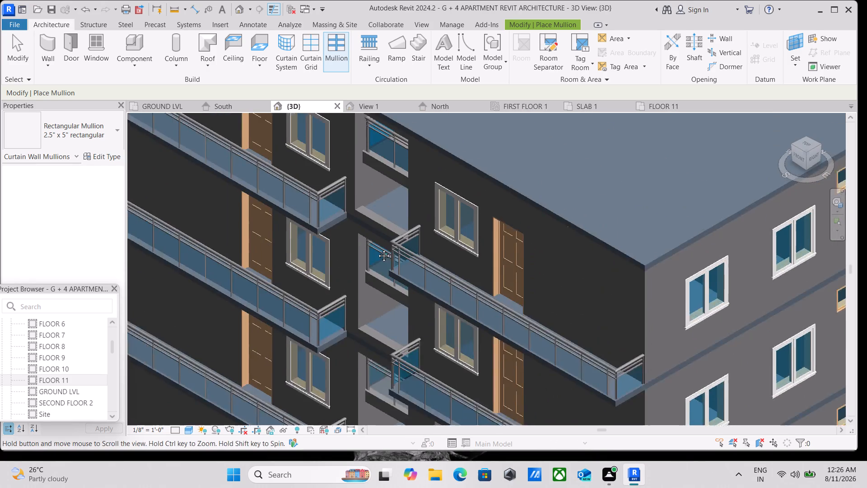
pyautogui.moveTo(377, 249); pyautogui.dragTo(343, 305, button='middle')
pyautogui.scroll(-2, 340, 292)
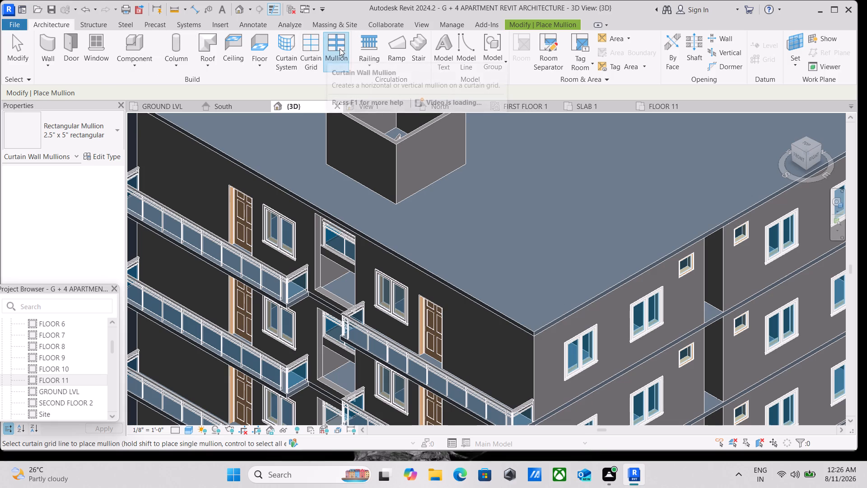
pyautogui.click(322, 55)
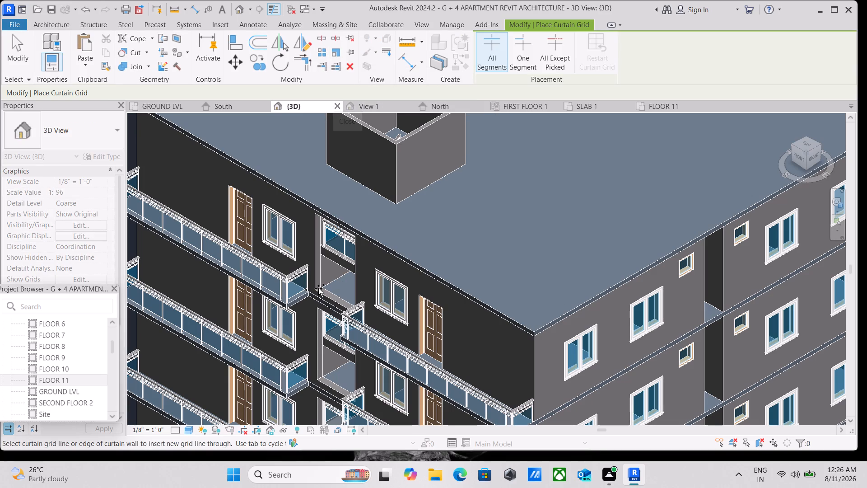
pyautogui.press('Escape')
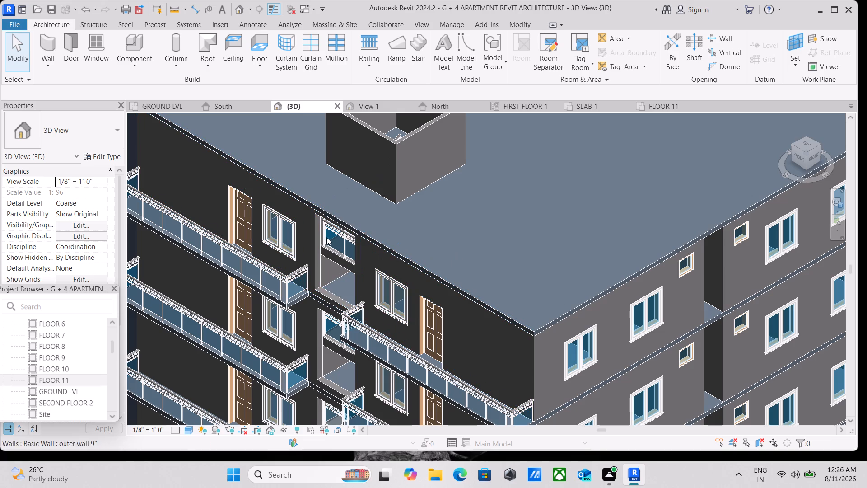
pyautogui.click(318, 222)
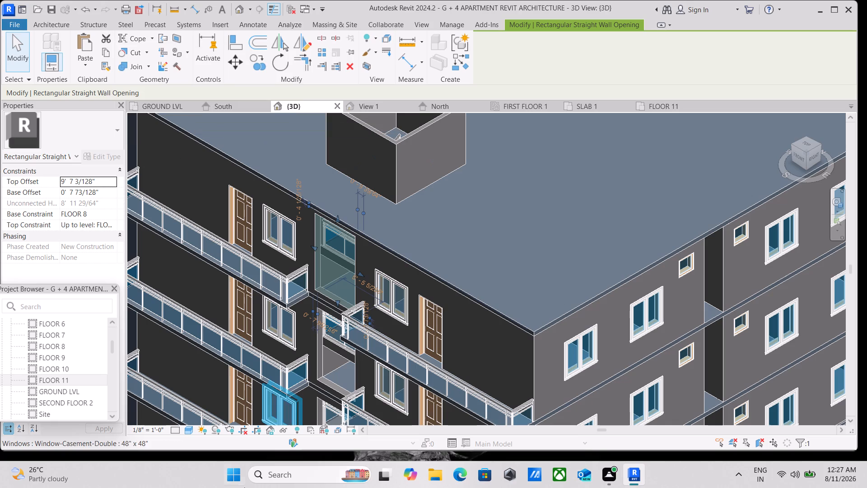
pyautogui.scroll(-2, 347, 338)
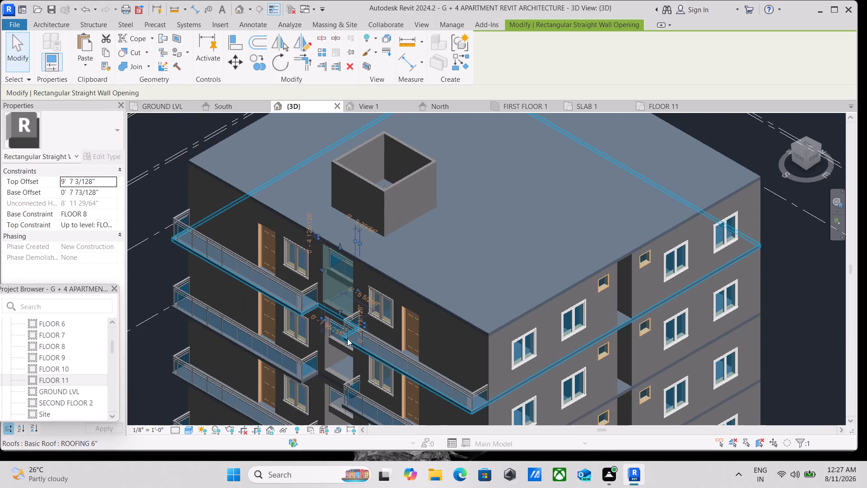
pyautogui.scroll(5, 328, 338)
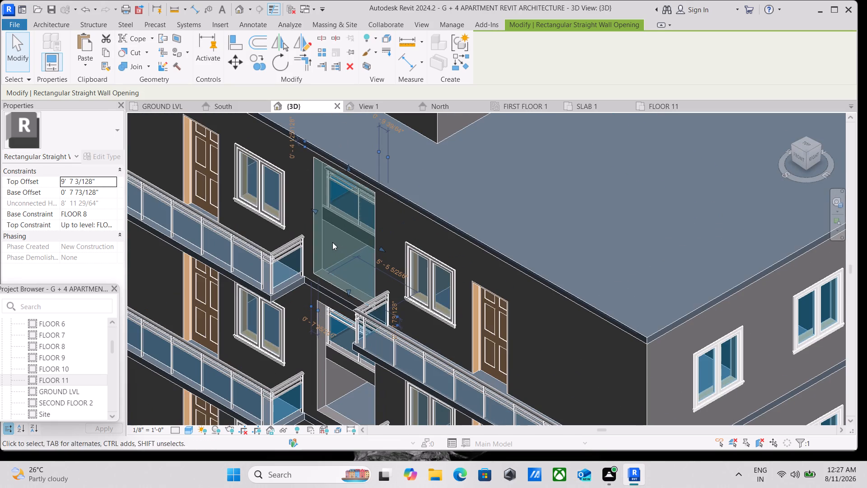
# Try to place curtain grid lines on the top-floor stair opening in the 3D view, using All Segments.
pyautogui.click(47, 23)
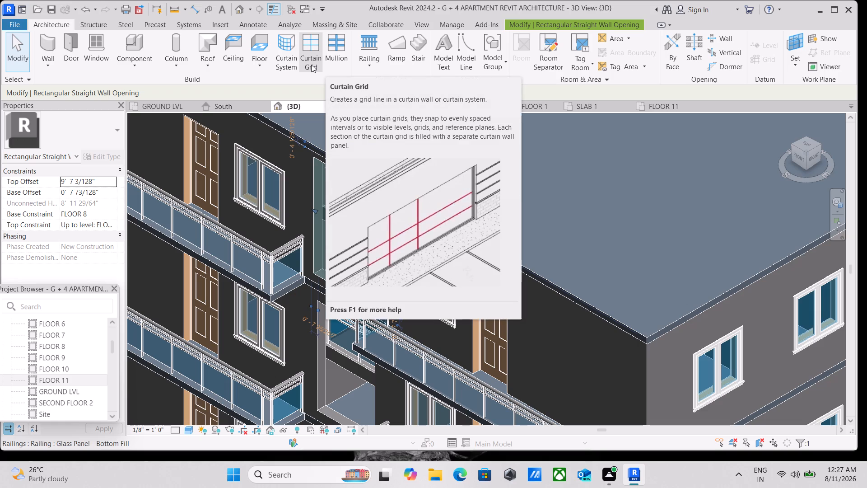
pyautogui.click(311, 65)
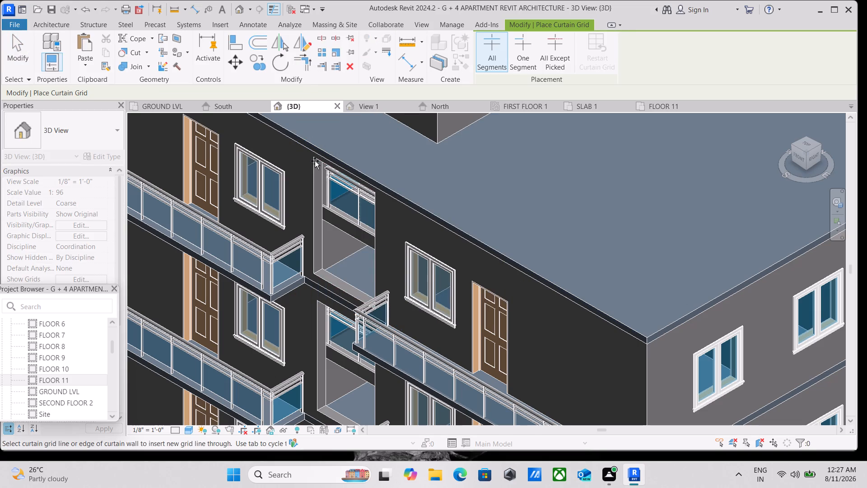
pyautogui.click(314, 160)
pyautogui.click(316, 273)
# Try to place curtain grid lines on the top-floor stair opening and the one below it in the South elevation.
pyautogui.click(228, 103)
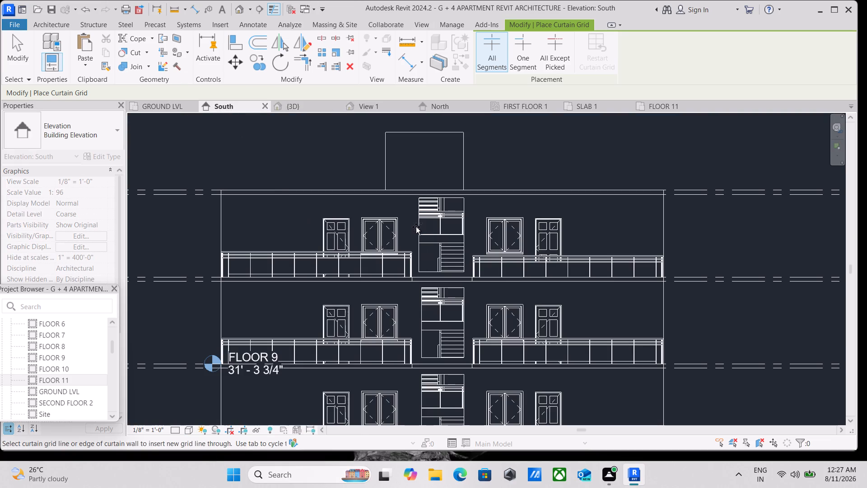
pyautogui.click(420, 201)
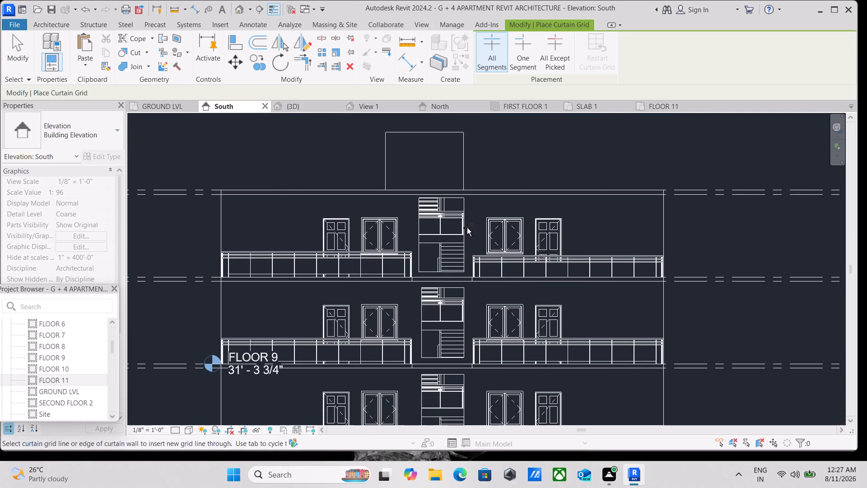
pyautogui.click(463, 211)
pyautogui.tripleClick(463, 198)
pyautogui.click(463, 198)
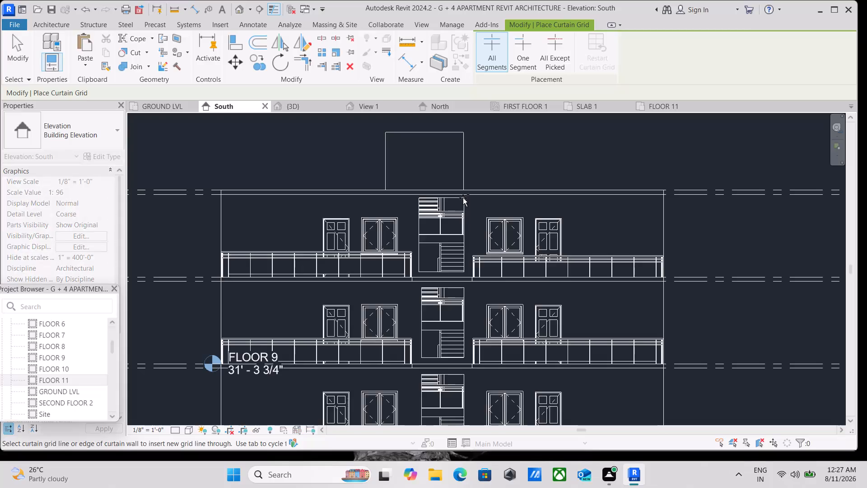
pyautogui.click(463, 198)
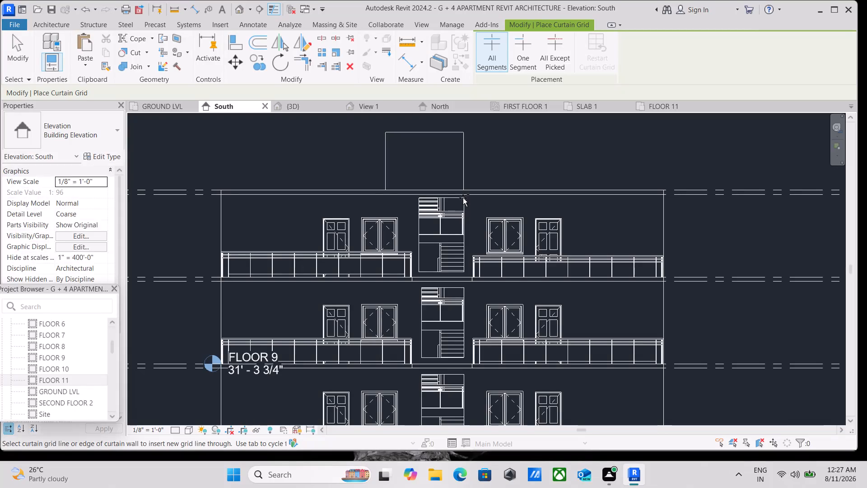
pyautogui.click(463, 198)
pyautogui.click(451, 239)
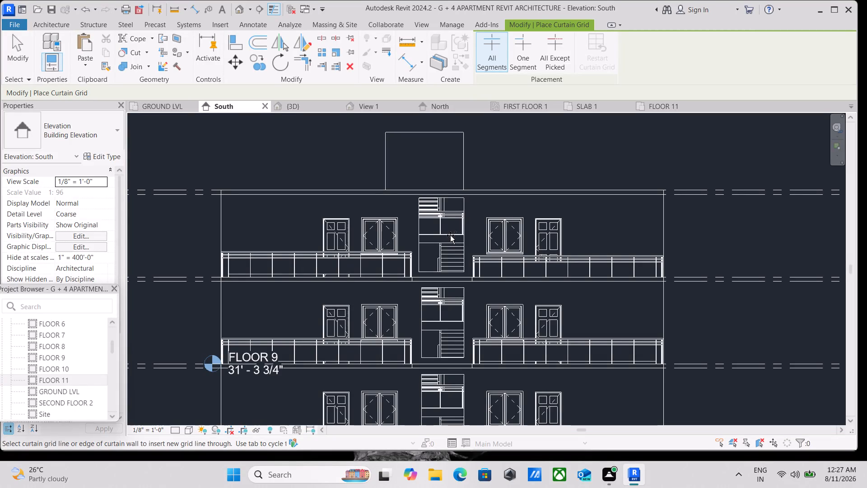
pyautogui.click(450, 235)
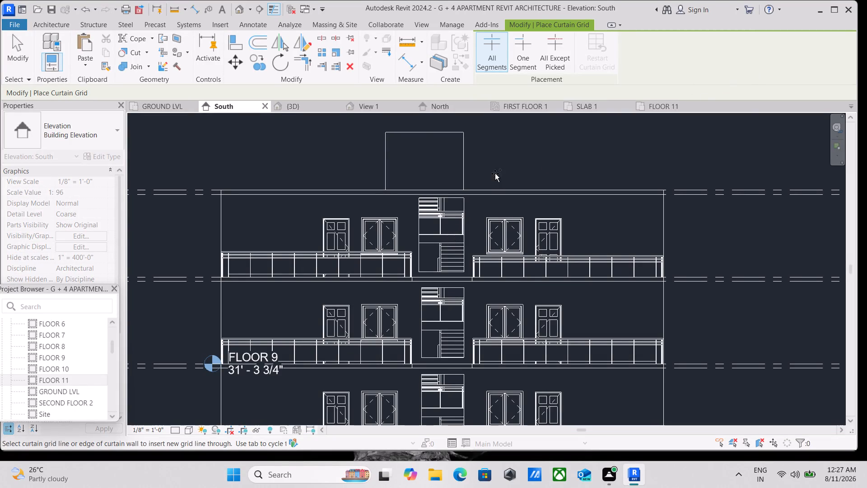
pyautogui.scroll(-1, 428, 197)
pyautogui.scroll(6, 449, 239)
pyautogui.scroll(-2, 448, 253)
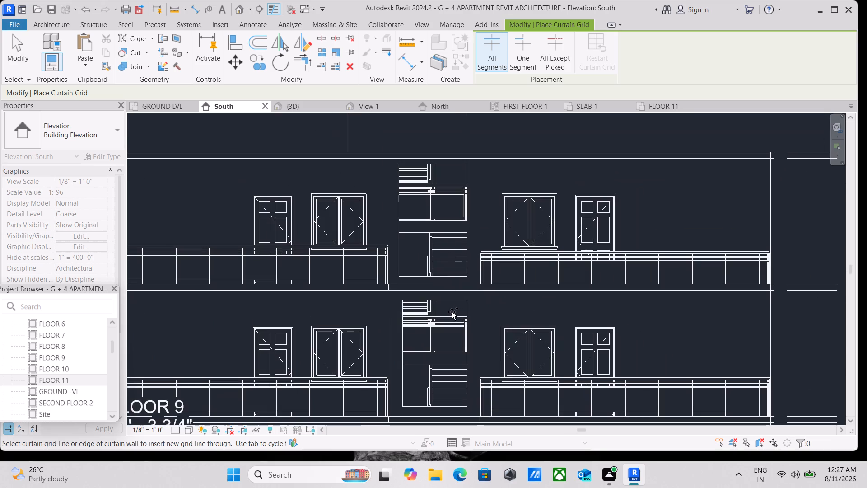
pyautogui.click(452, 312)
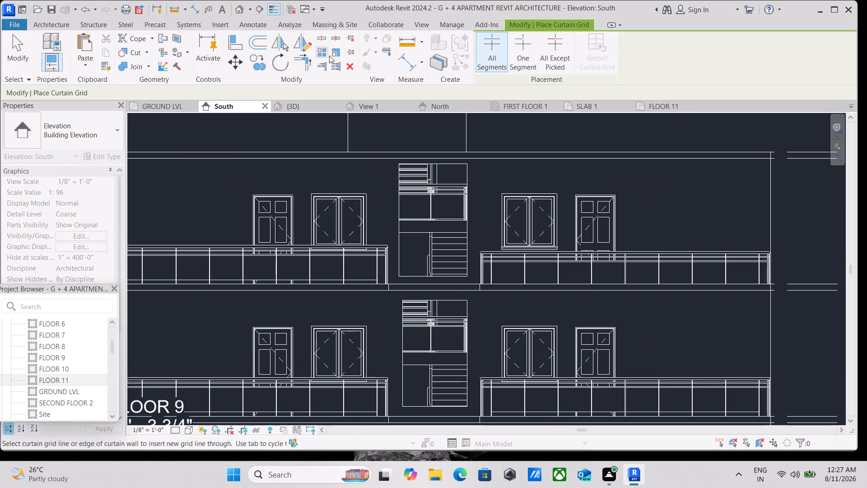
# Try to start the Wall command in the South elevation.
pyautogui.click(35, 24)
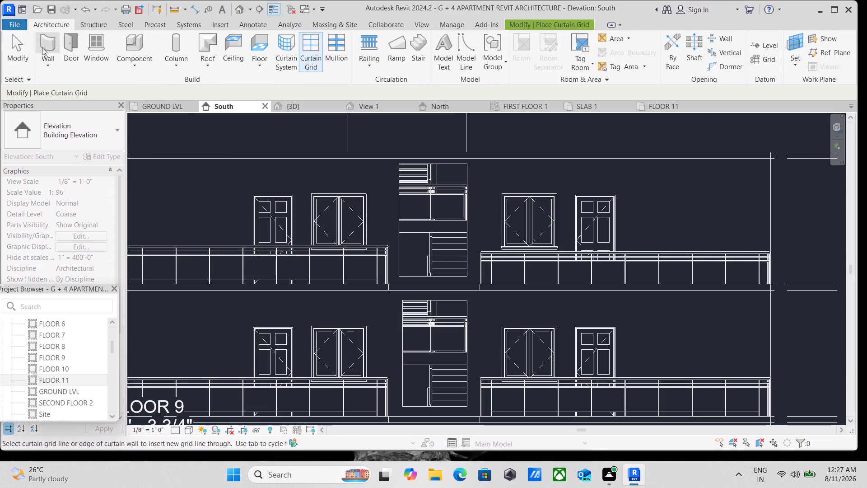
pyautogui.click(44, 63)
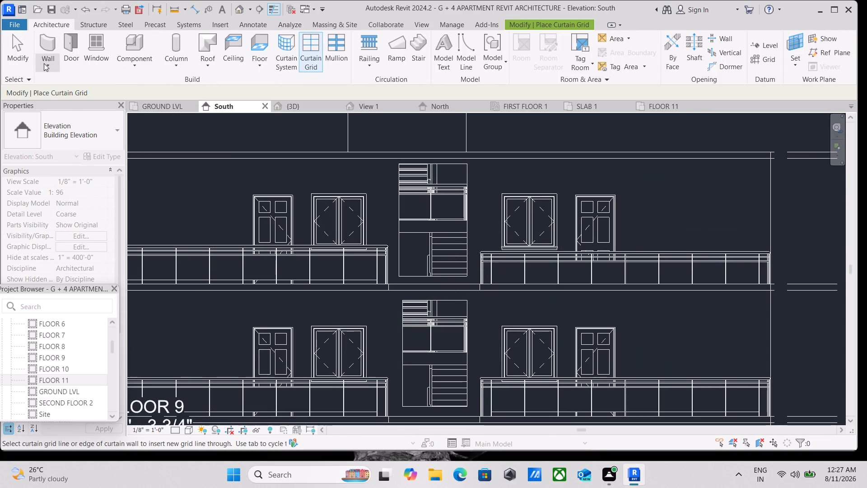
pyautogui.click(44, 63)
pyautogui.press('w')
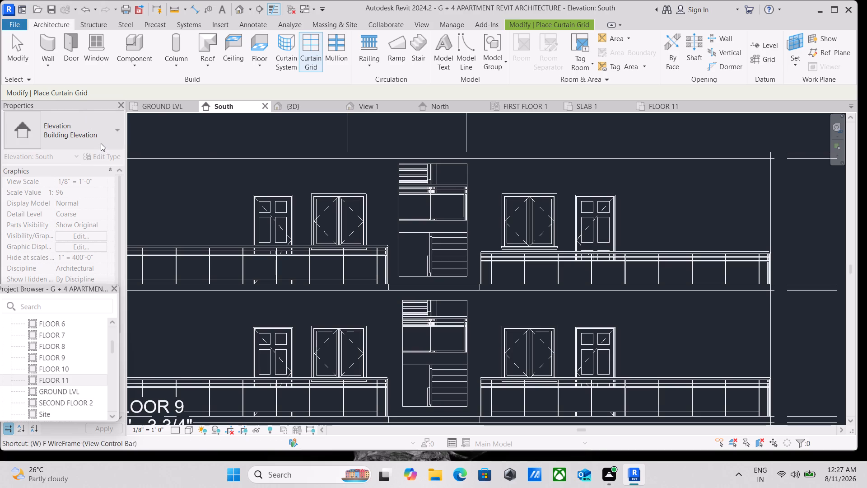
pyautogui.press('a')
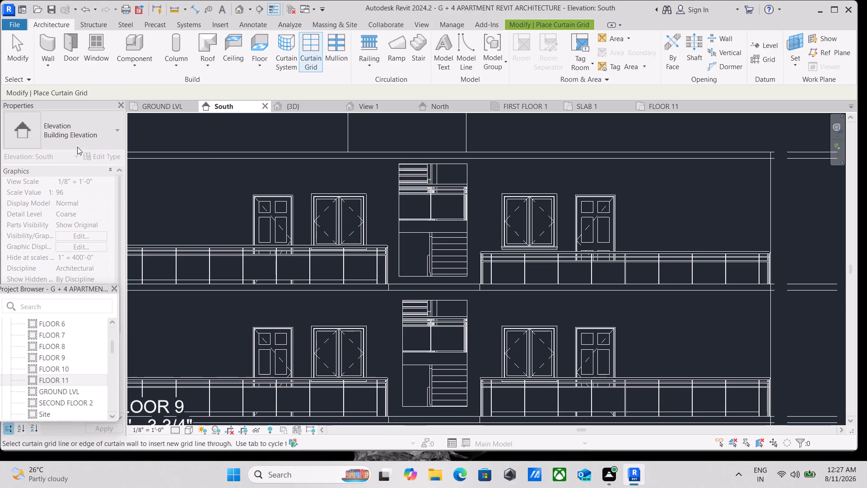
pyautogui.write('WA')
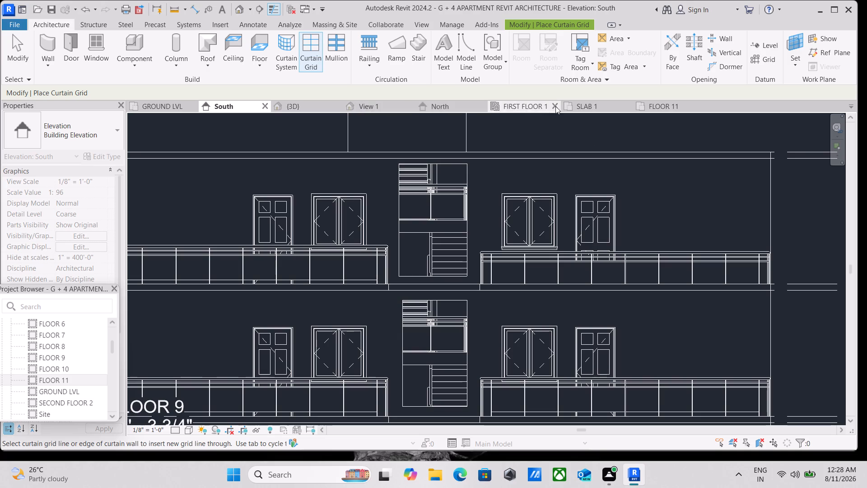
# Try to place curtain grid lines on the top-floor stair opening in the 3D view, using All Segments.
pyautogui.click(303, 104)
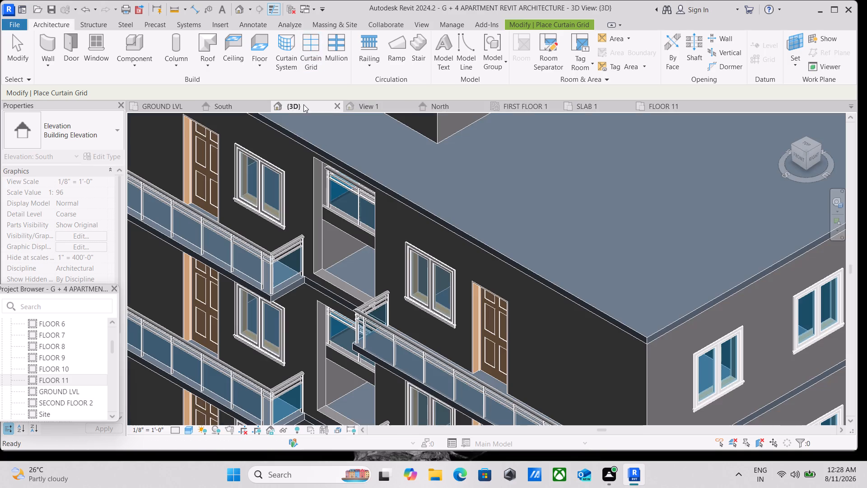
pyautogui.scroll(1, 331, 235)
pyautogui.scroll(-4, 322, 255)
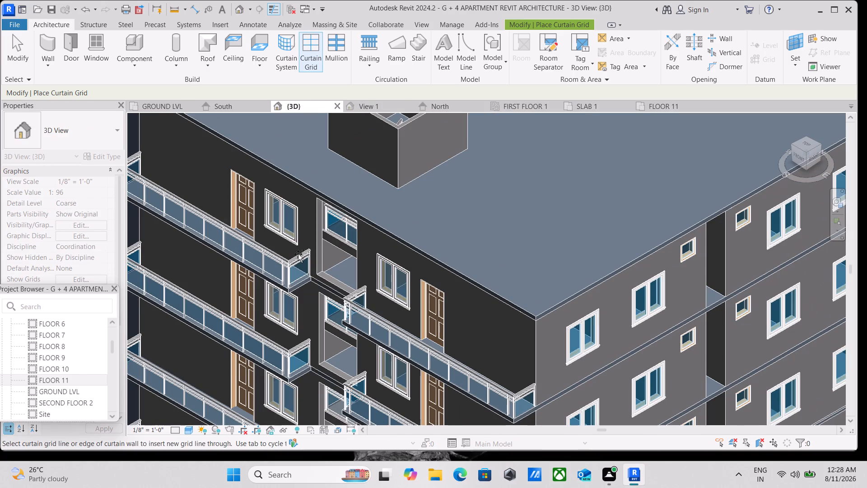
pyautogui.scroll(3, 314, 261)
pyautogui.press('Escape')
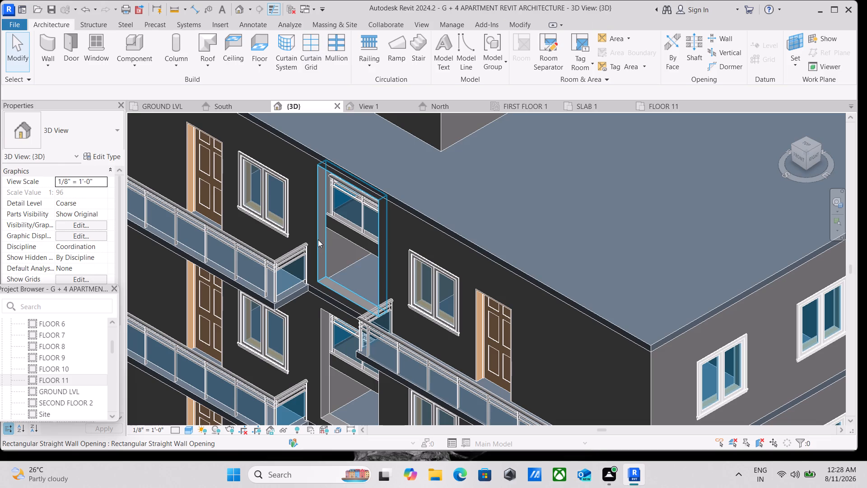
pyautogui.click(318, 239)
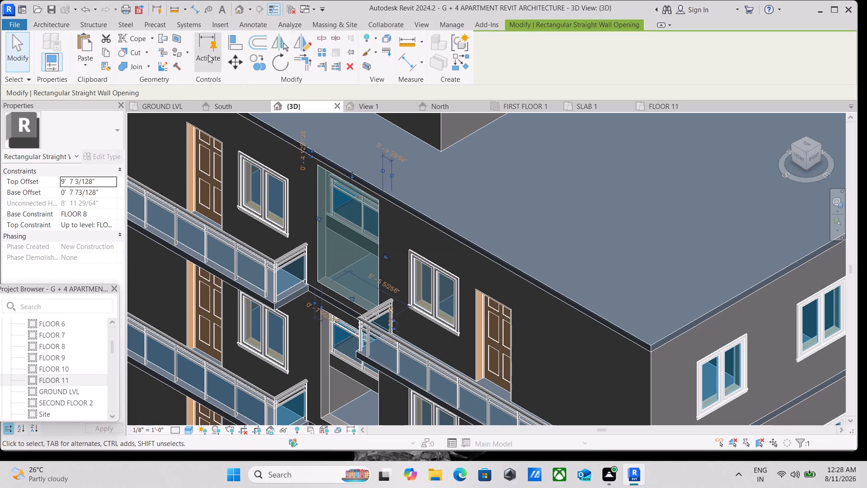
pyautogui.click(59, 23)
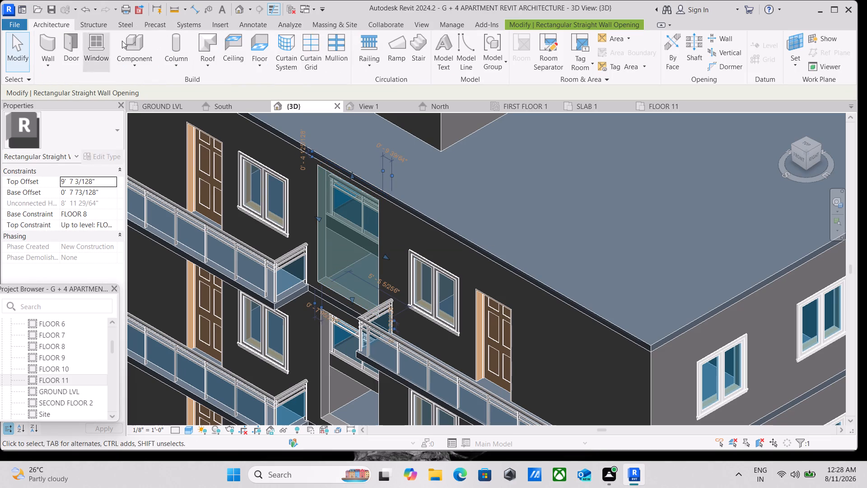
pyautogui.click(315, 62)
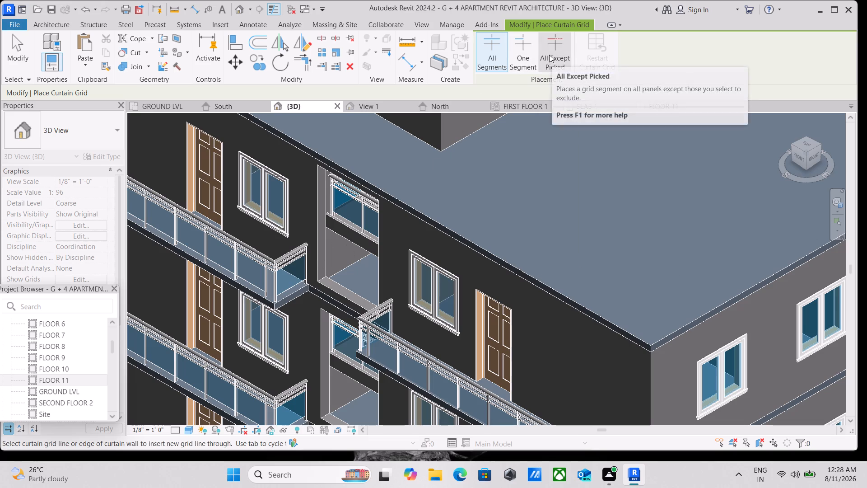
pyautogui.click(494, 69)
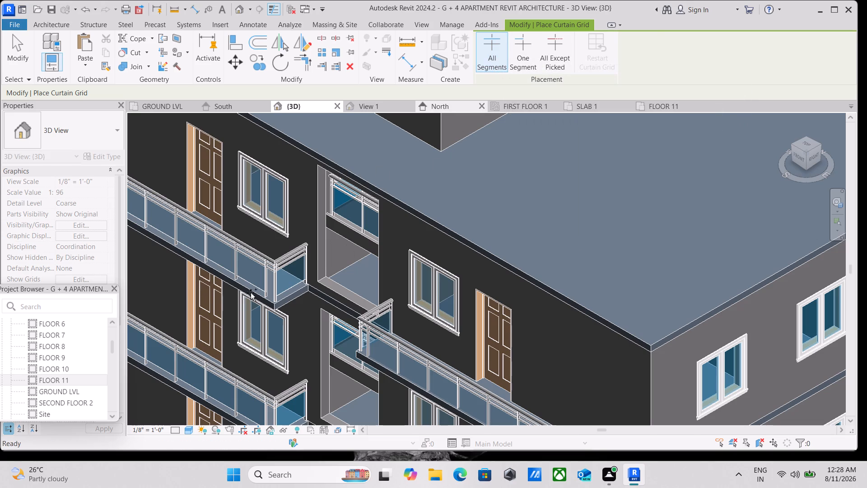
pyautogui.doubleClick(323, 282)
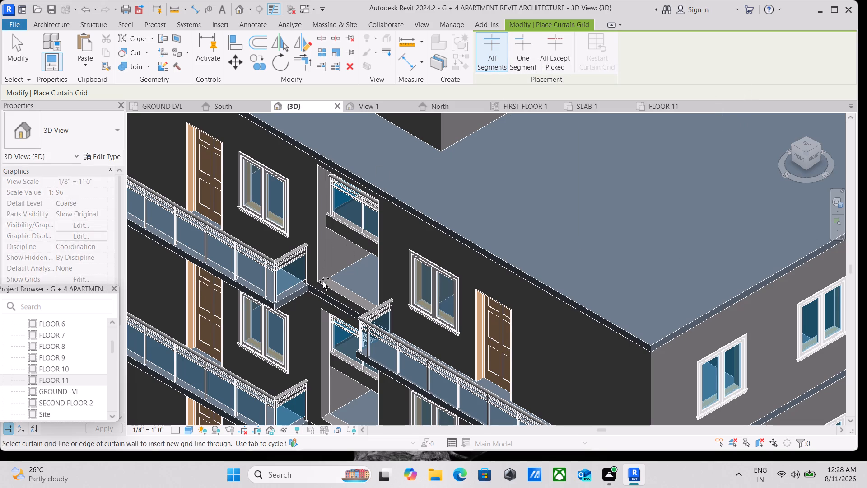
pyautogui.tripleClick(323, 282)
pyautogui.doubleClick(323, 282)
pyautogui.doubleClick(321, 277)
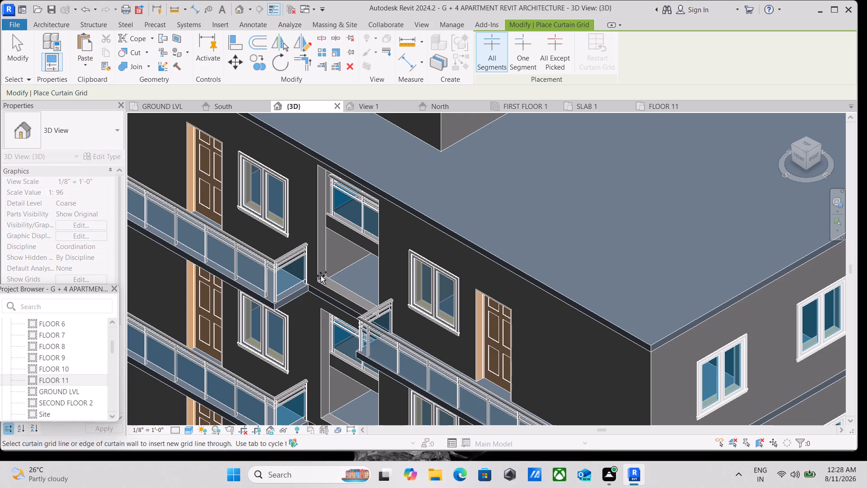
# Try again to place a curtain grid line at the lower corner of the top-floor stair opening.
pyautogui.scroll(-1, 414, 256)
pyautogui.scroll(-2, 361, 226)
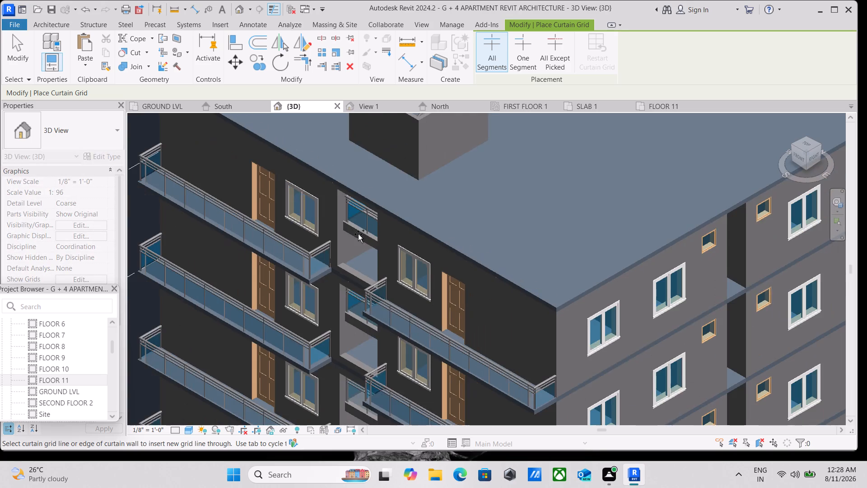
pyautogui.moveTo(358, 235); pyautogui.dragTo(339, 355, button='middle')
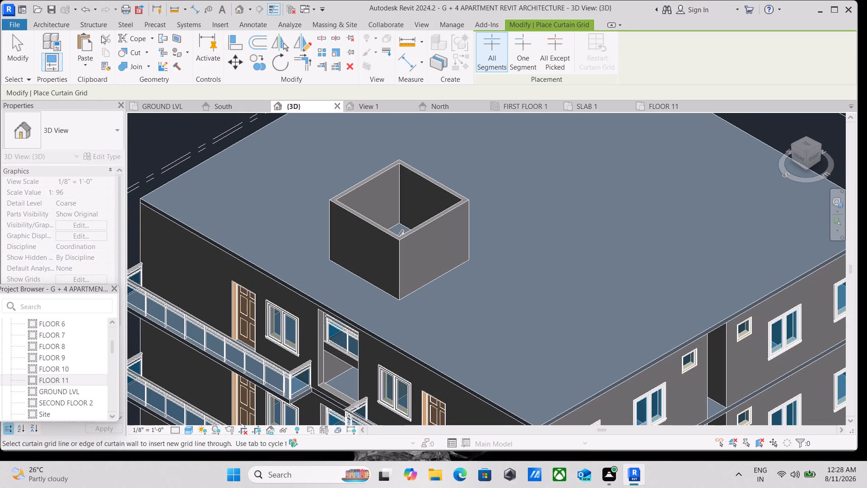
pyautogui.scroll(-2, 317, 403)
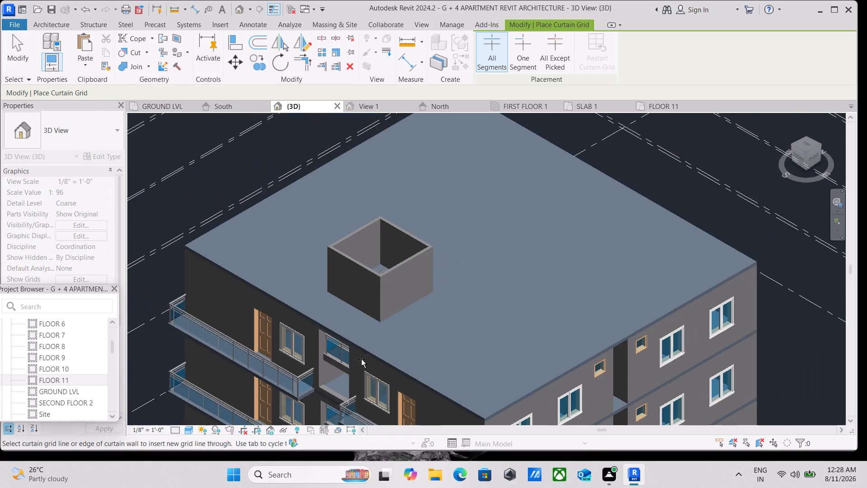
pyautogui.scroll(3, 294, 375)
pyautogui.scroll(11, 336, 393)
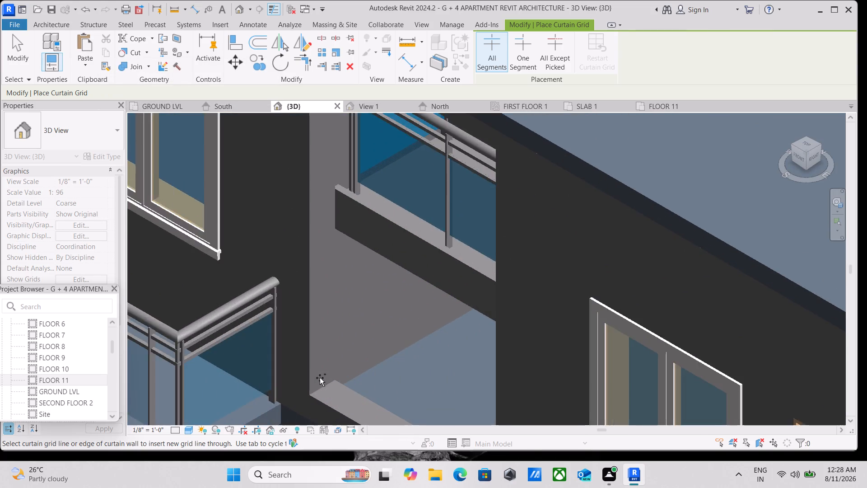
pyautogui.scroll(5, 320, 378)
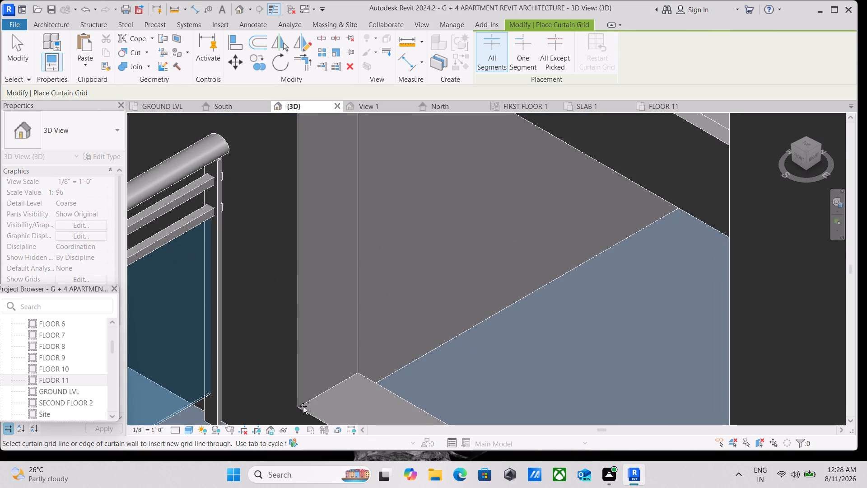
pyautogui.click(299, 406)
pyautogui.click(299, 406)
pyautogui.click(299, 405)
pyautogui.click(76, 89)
# Examine the front facade's stair openings from the top floor down to the ground floor, and leave the Curtain Grid command.
pyautogui.scroll(1, 298, 230)
pyautogui.scroll(-4, 396, 269)
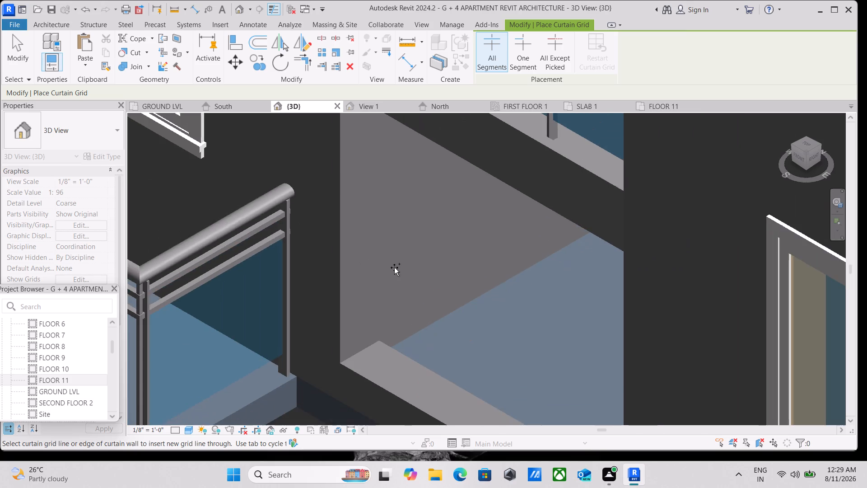
pyautogui.scroll(-2, 394, 267)
pyautogui.scroll(-2, 319, 270)
pyautogui.scroll(-1, 231, 284)
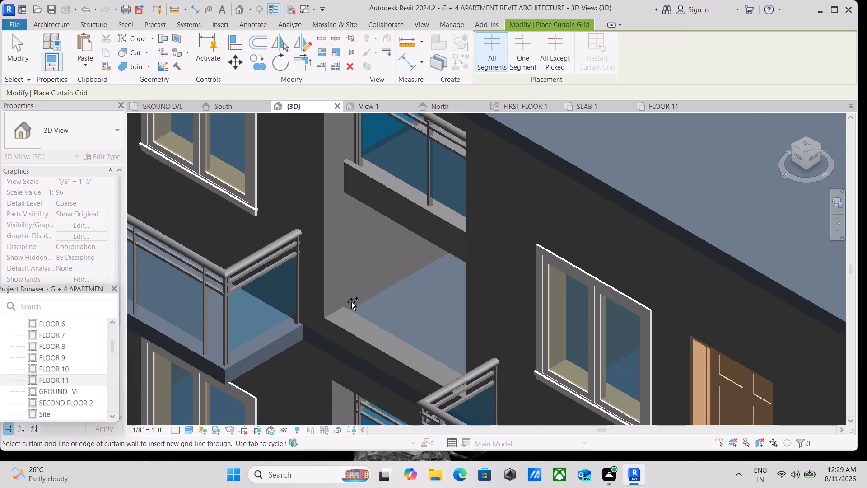
pyautogui.scroll(1, 362, 316)
pyautogui.scroll(-6, 363, 318)
pyautogui.moveTo(362, 320); pyautogui.dragTo(361, 116, button='middle')
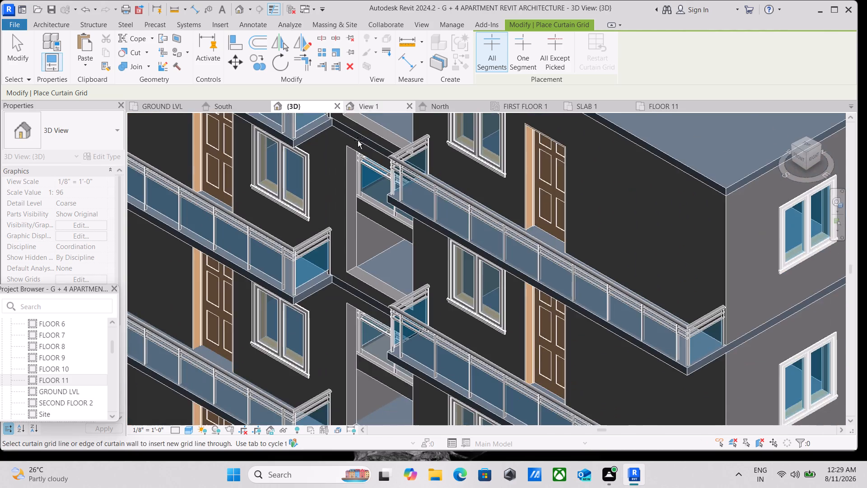
pyautogui.scroll(-2, 350, 230)
pyautogui.scroll(-1, 364, 337)
pyautogui.moveTo(364, 331); pyautogui.dragTo(398, 80, button='middle')
pyautogui.scroll(-2, 375, 254)
pyautogui.scroll(3, 382, 292)
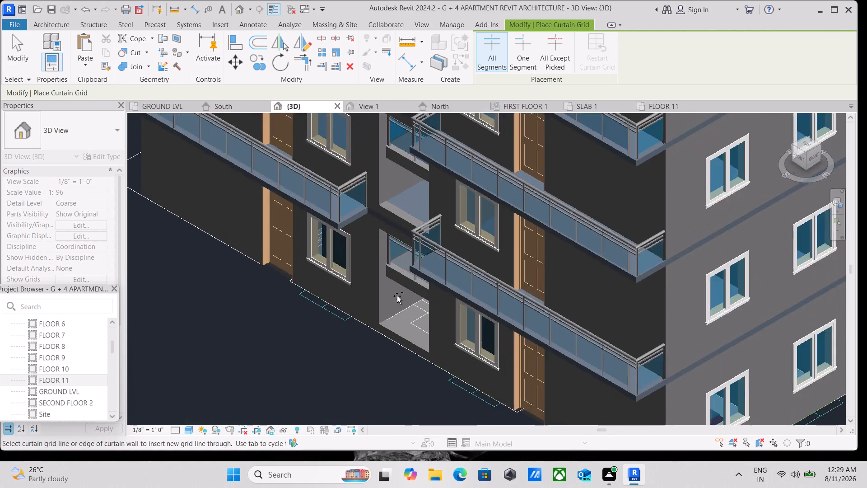
pyautogui.scroll(7, 397, 296)
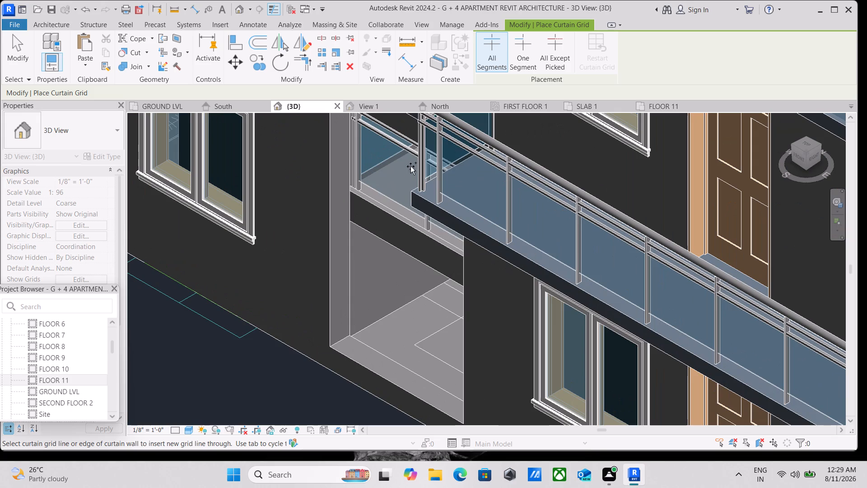
pyautogui.scroll(-2, 401, 175)
pyautogui.moveTo(394, 207); pyautogui.dragTo(370, 296, button='middle')
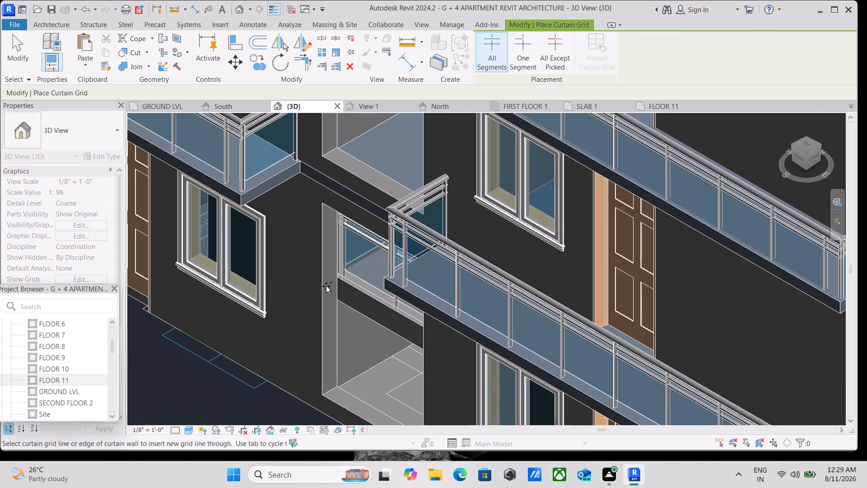
pyautogui.press('Escape')
pyautogui.press('Escape')
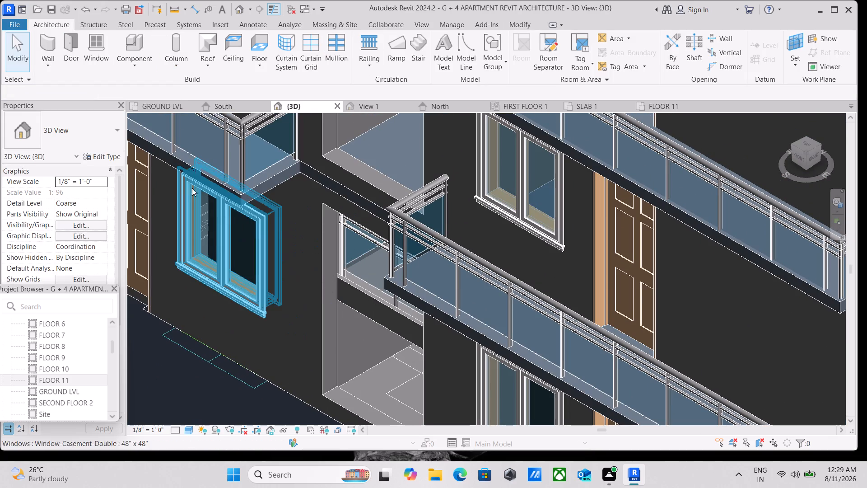
# Start an architectural wall of type Curtain Wall Storefront in the 3D view and set its base constraint to GROUND LVL.
pyautogui.click(52, 62)
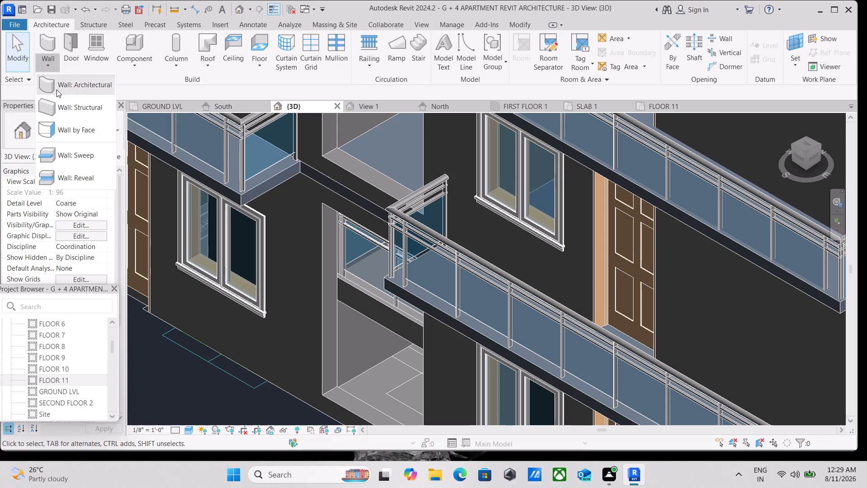
pyautogui.click(56, 89)
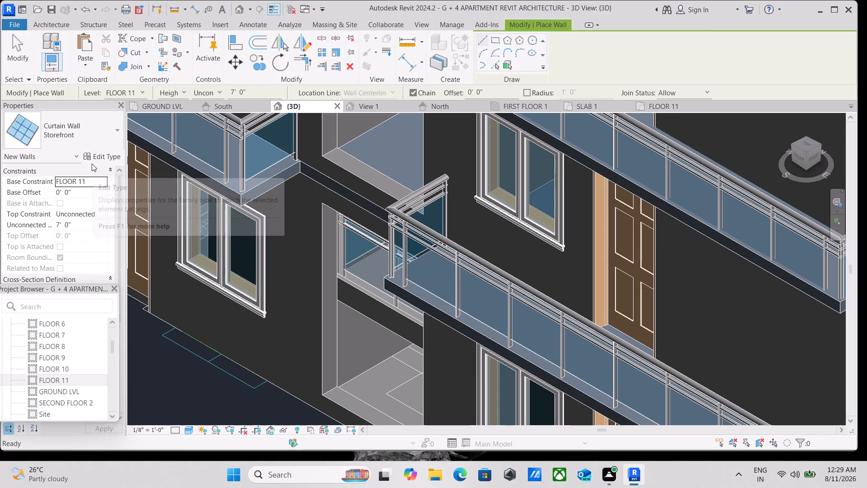
pyautogui.click(98, 179)
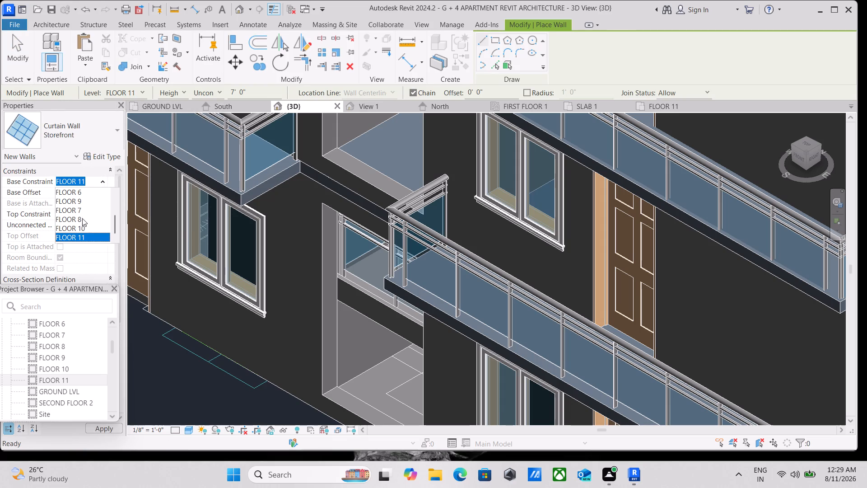
pyautogui.scroll(3, 82, 226)
pyautogui.scroll(-6, 78, 209)
pyautogui.scroll(2, 78, 205)
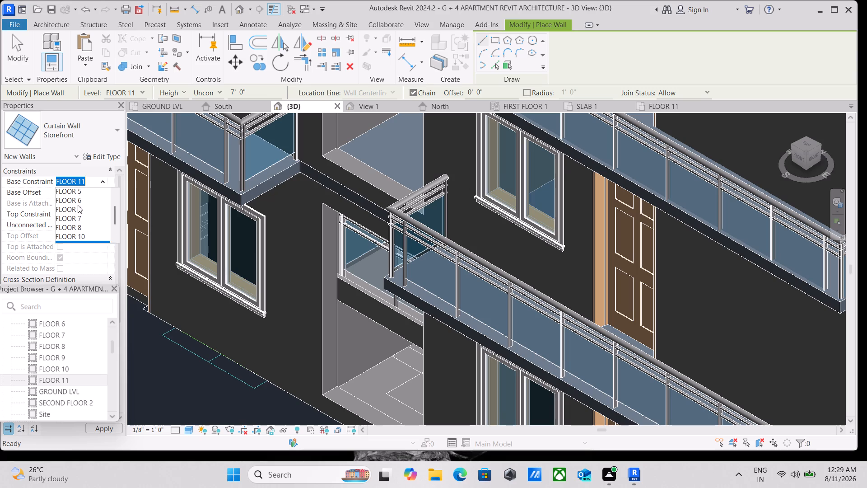
pyautogui.scroll(9, 78, 205)
pyautogui.scroll(-7, 79, 190)
pyautogui.scroll(-6, 683, 191)
pyautogui.moveTo(675, 191); pyautogui.dragTo(529, 360, button='middle')
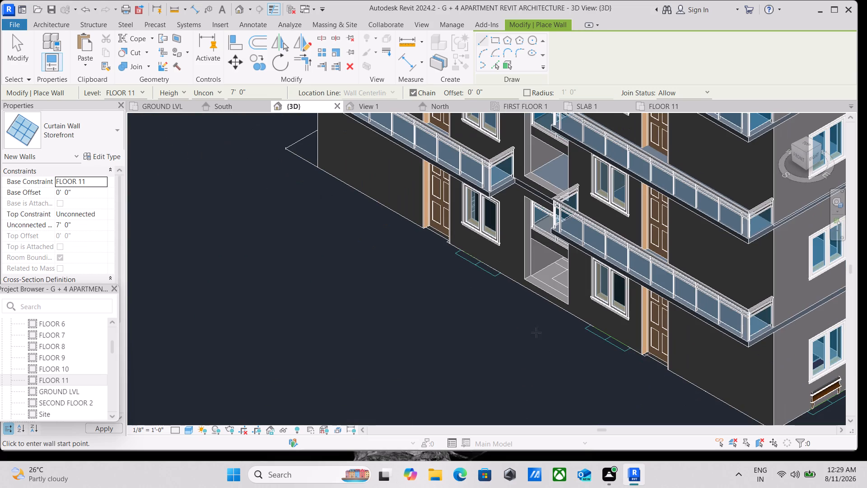
pyautogui.scroll(-3, 566, 295)
pyautogui.moveTo(566, 295); pyautogui.dragTo(415, 462, button='middle')
pyautogui.scroll(-2, 549, 273)
pyautogui.moveTo(539, 304); pyautogui.dragTo(485, 419, button='middle')
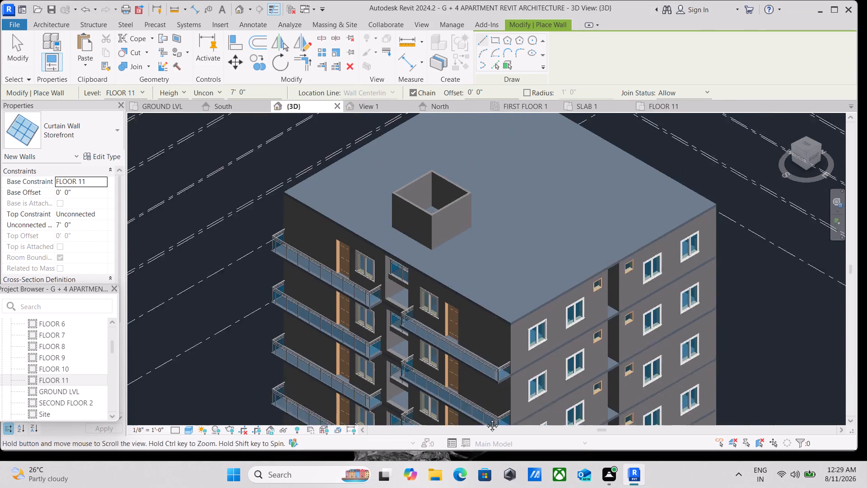
pyautogui.moveTo(485, 419); pyautogui.dragTo(483, 419, button='middle')
pyautogui.scroll(6, 435, 240)
pyautogui.scroll(3, 356, 220)
pyautogui.scroll(-1, 336, 247)
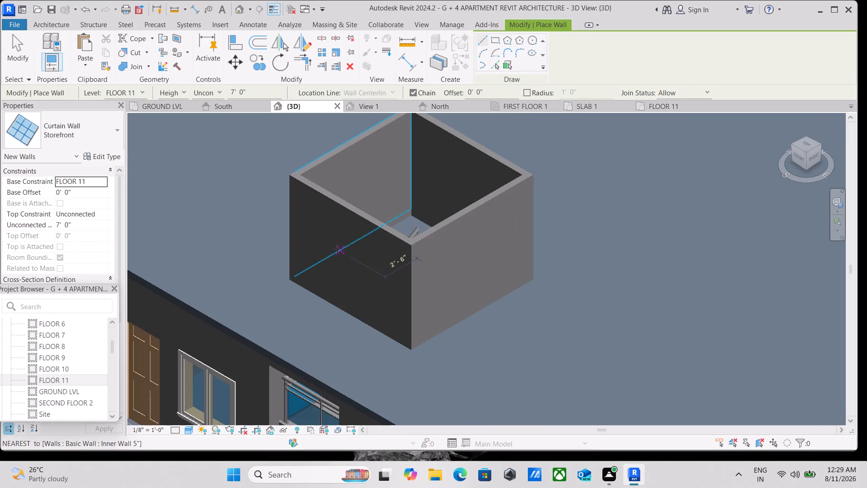
pyautogui.moveTo(337, 249); pyautogui.dragTo(456, 110, button='middle')
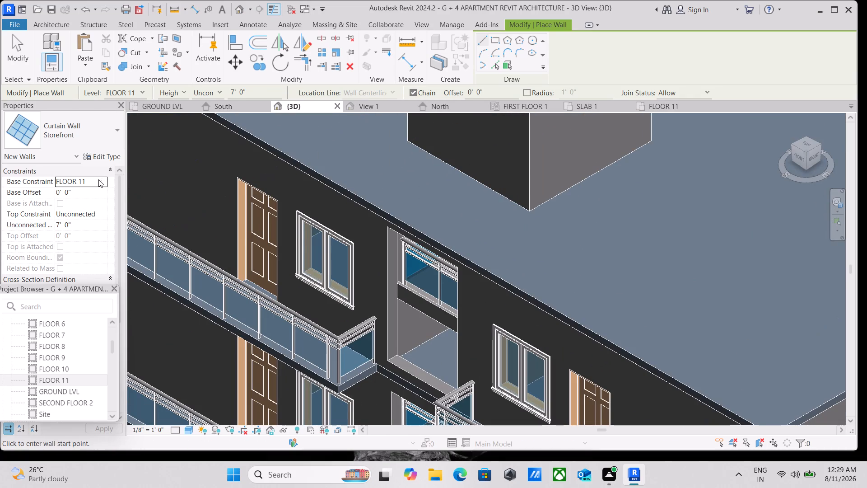
pyautogui.click(98, 179)
pyautogui.scroll(4, 74, 223)
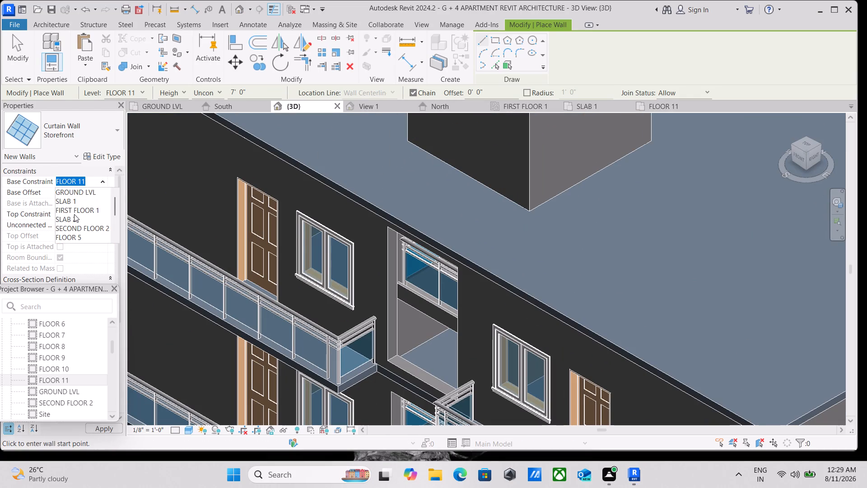
pyautogui.scroll(-1, 70, 233)
pyautogui.scroll(3, 70, 226)
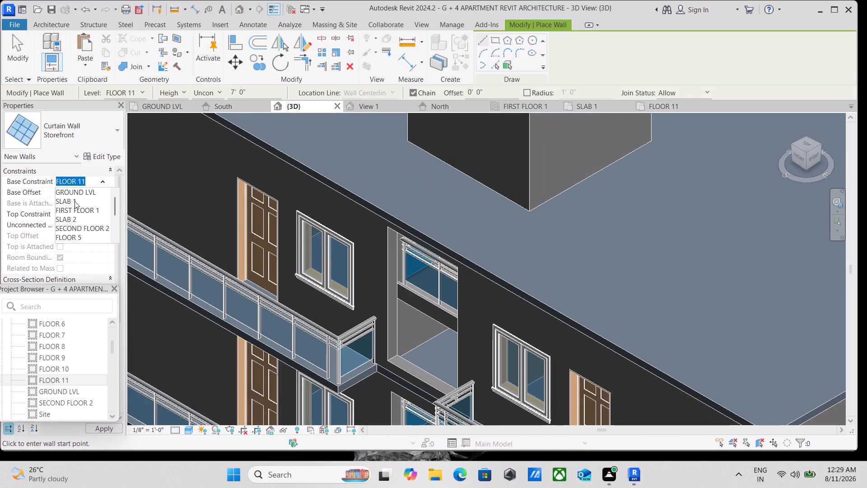
pyautogui.click(78, 192)
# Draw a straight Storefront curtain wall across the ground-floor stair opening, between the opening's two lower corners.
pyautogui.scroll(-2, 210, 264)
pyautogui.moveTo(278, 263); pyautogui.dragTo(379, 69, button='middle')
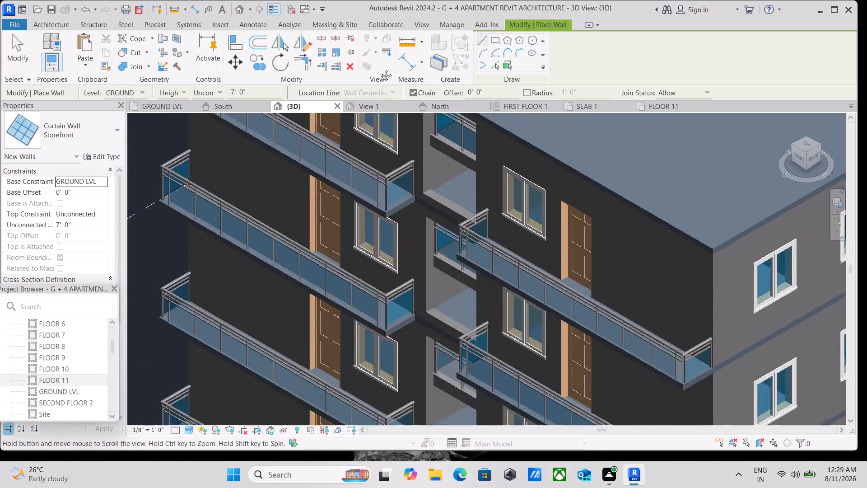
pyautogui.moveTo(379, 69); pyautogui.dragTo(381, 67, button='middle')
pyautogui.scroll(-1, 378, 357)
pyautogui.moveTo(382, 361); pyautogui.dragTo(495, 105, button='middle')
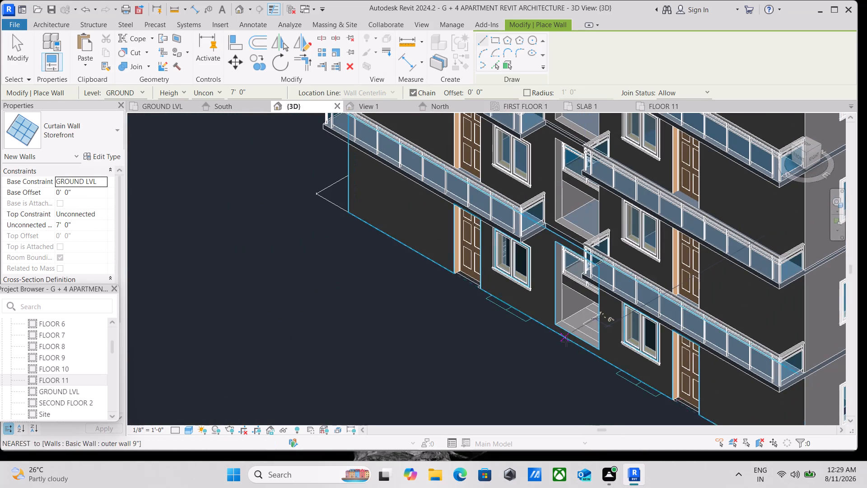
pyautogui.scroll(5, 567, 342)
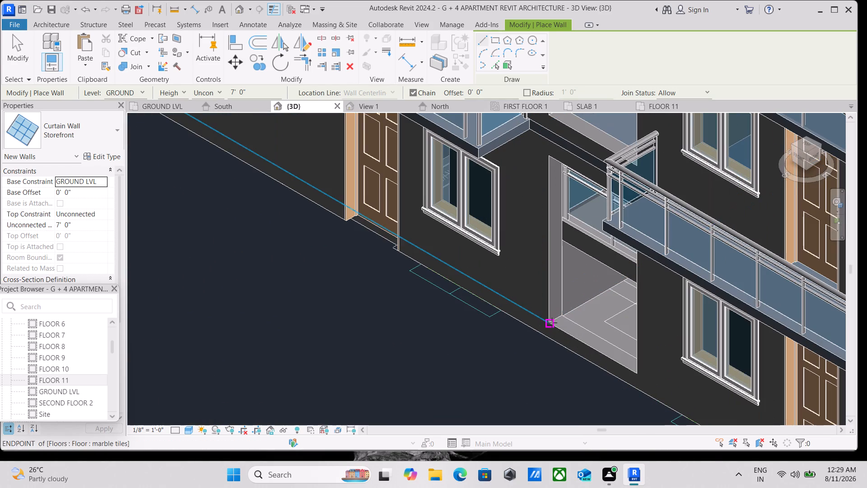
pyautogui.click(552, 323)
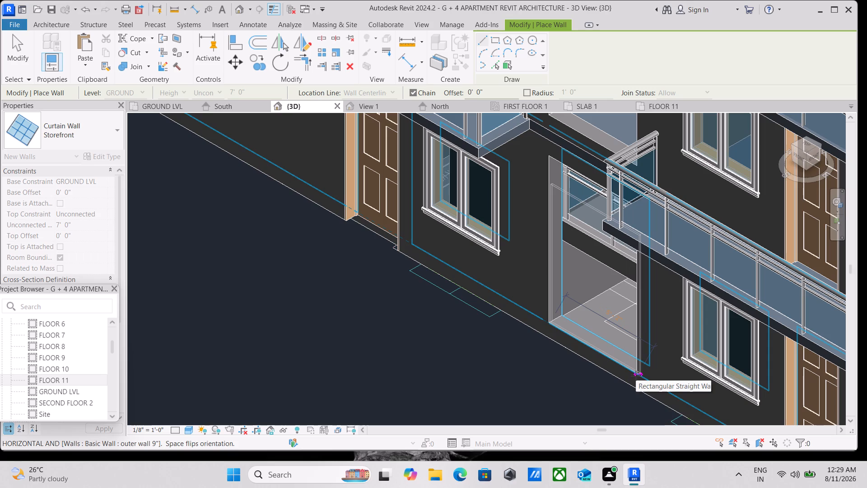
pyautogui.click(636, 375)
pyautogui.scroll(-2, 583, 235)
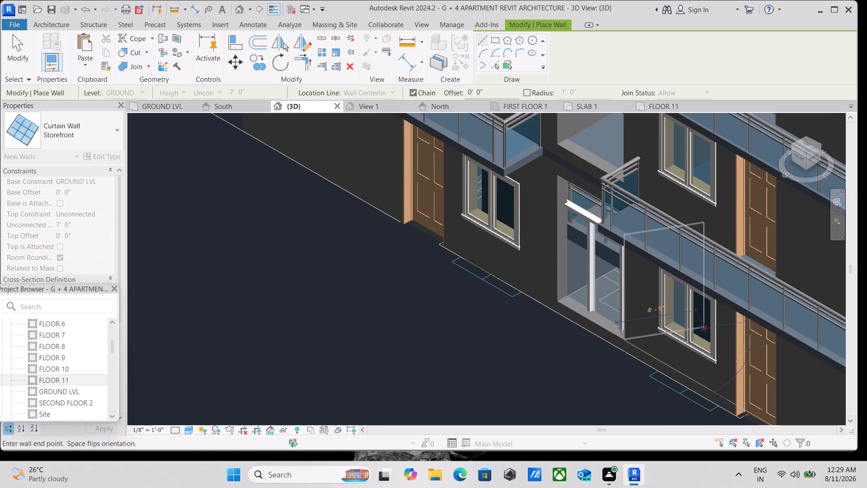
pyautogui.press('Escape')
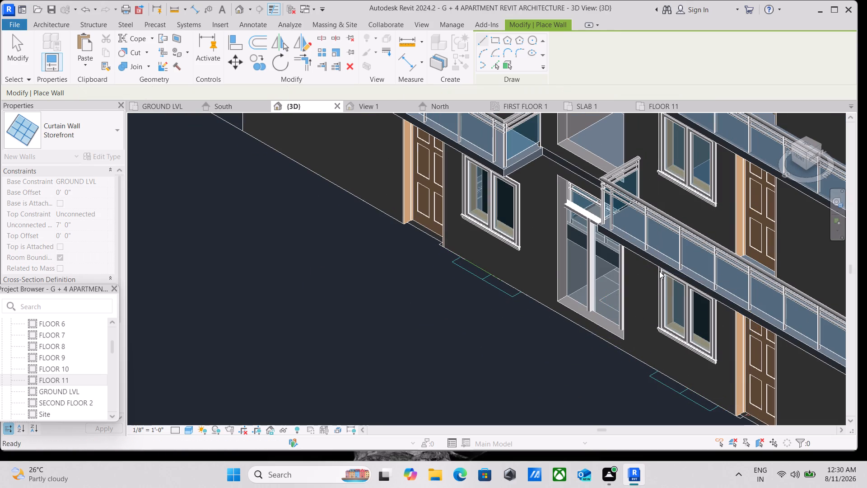
# Examine the new storefront wall in the ground-floor stair opening from the front, and leave the Wall command.
pyautogui.click(801, 155)
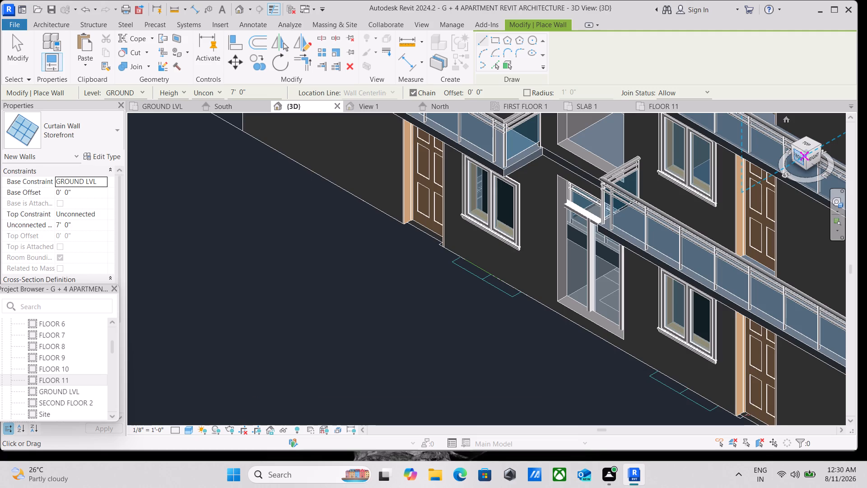
pyautogui.scroll(4, 368, 283)
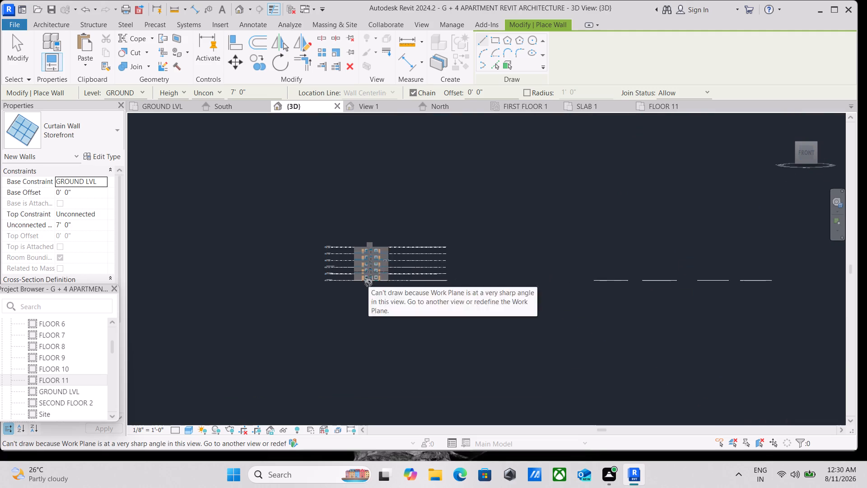
pyautogui.scroll(13, 368, 283)
pyautogui.scroll(8, 359, 260)
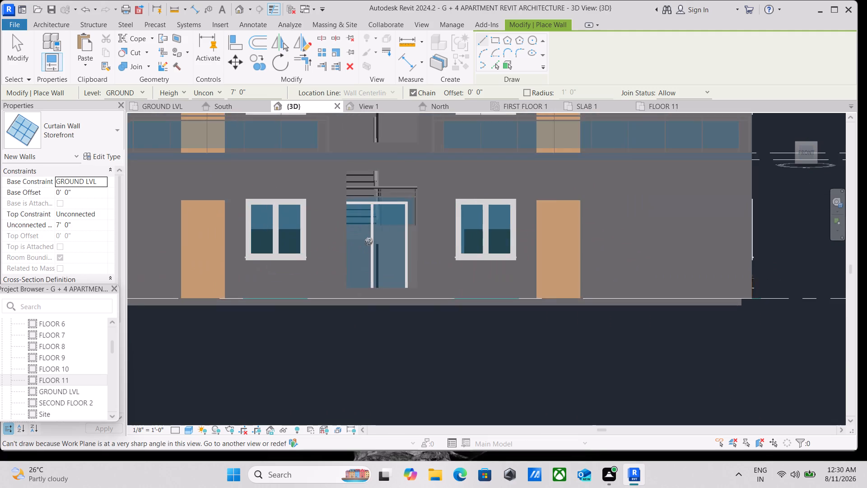
pyautogui.scroll(3, 369, 241)
pyautogui.scroll(4, 405, 226)
pyautogui.scroll(-1, 316, 217)
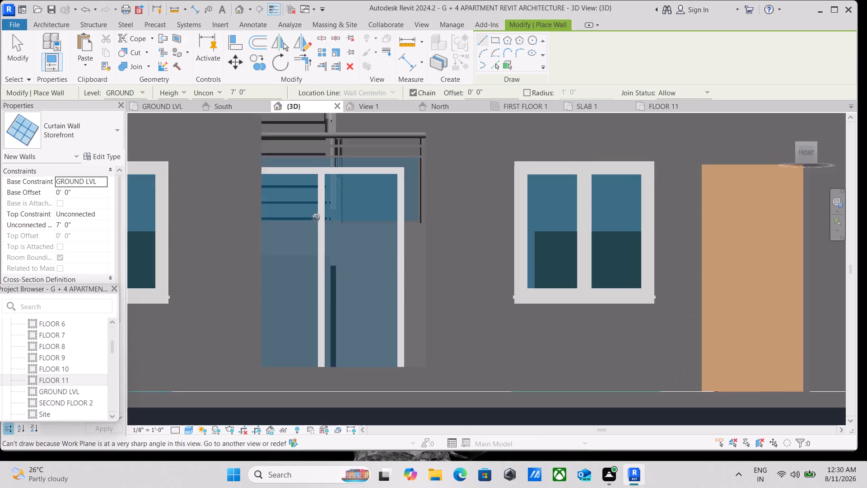
pyautogui.scroll(-1, 316, 217)
pyautogui.moveTo(315, 217); pyautogui.dragTo(283, 348, button='middle')
pyautogui.scroll(-2, 284, 311)
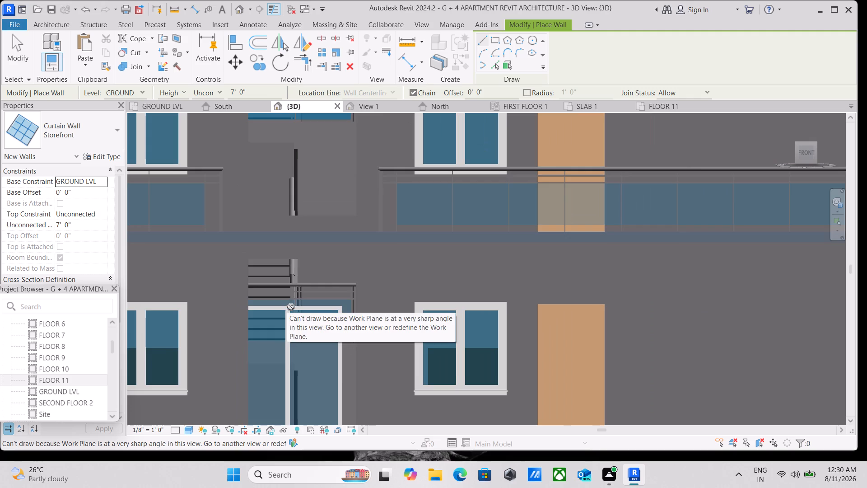
pyautogui.press('Escape')
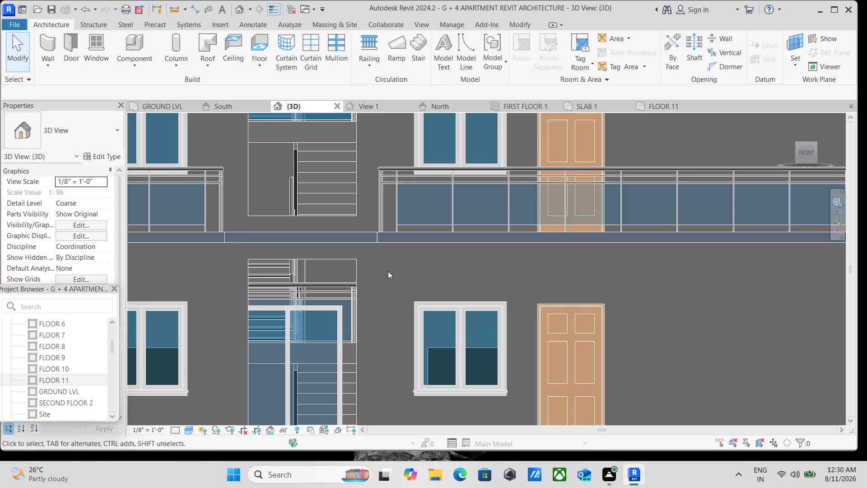
pyautogui.press('Escape')
pyautogui.press('Escape')
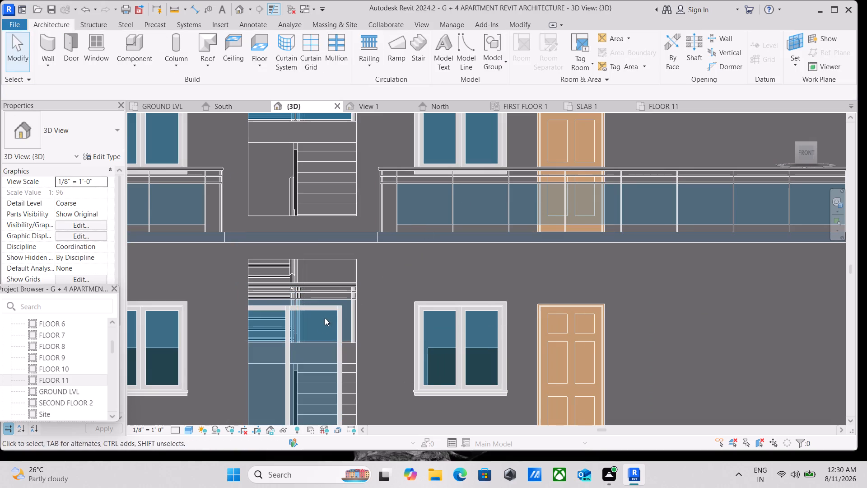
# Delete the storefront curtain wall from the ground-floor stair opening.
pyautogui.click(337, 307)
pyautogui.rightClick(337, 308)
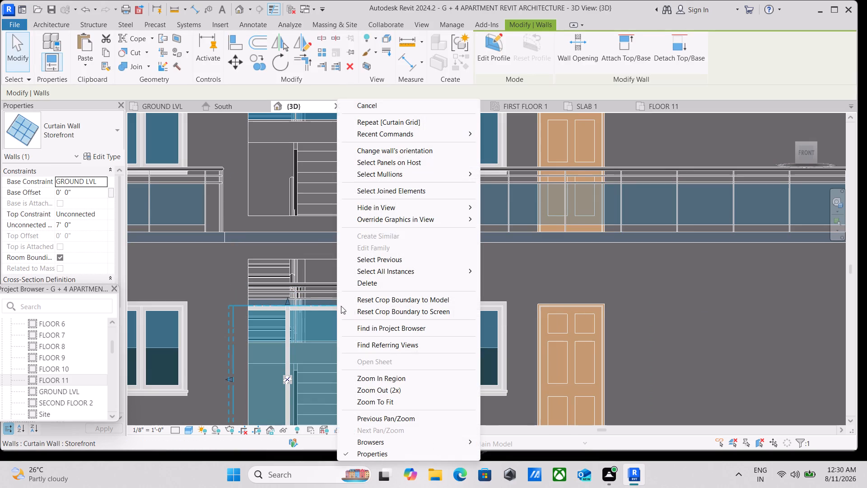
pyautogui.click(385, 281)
# Examine the stair openings on the upper floors from the front, and return to the ground-floor opening in a corner 3D view.
pyautogui.scroll(-2, 385, 281)
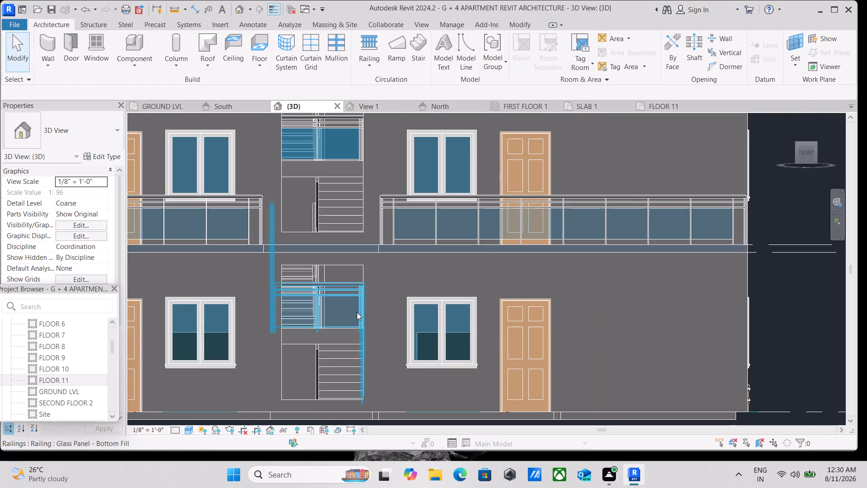
pyautogui.scroll(-1, 685, 200)
pyautogui.moveTo(669, 230); pyautogui.dragTo(583, 397, button='middle')
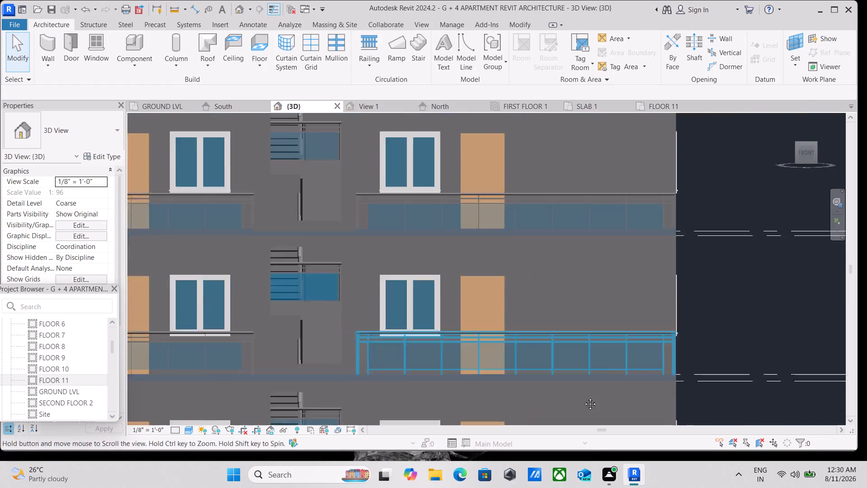
pyautogui.moveTo(583, 397); pyautogui.dragTo(583, 399, button='middle')
pyautogui.moveTo(721, 208); pyautogui.dragTo(677, 281, button='middle')
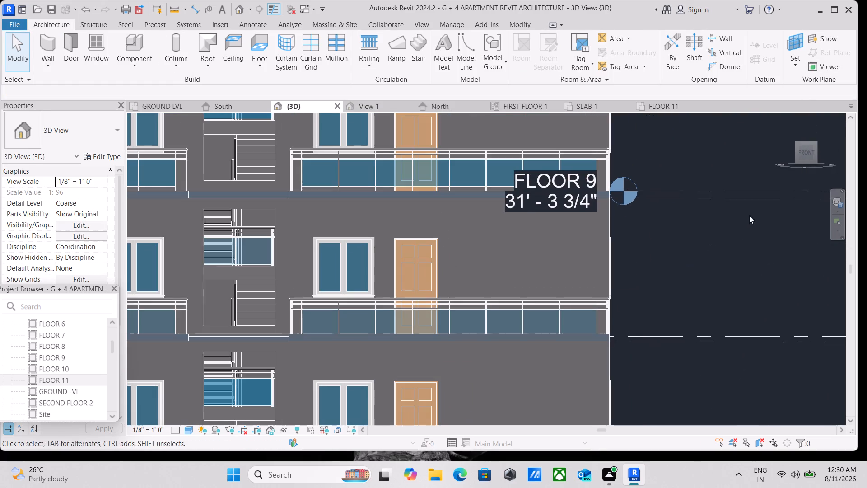
pyautogui.click(815, 142)
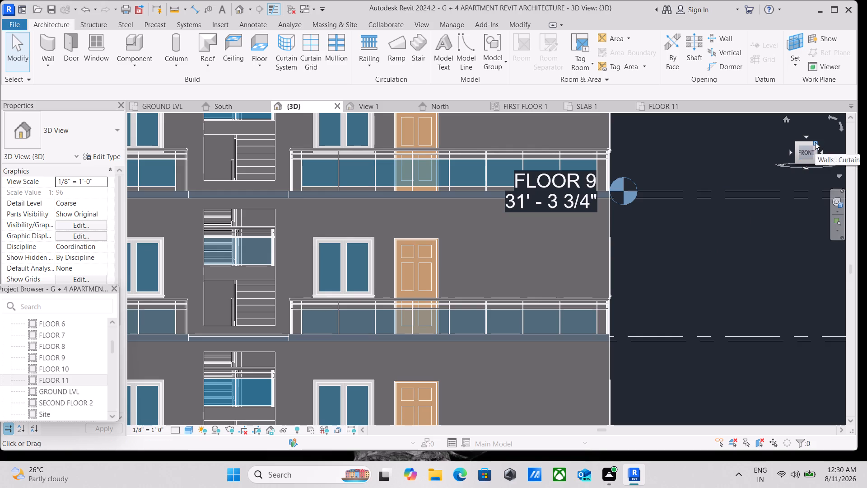
pyautogui.scroll(6, 421, 272)
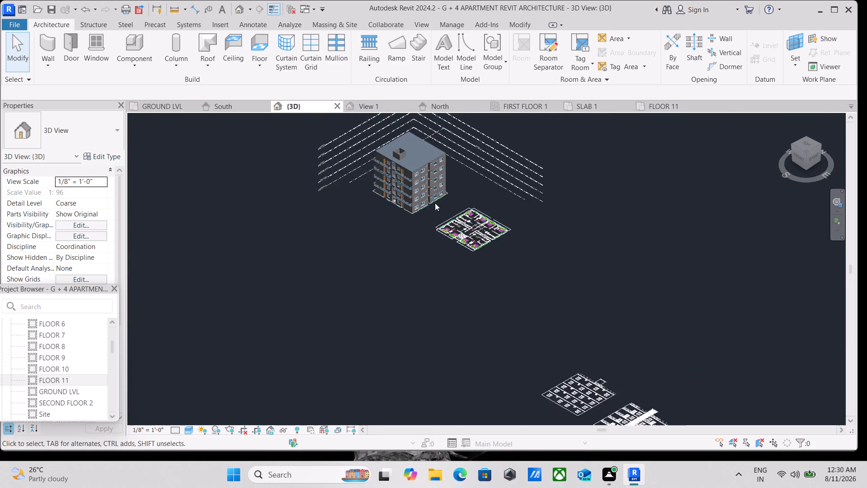
pyautogui.scroll(7, 435, 203)
pyautogui.scroll(11, 368, 215)
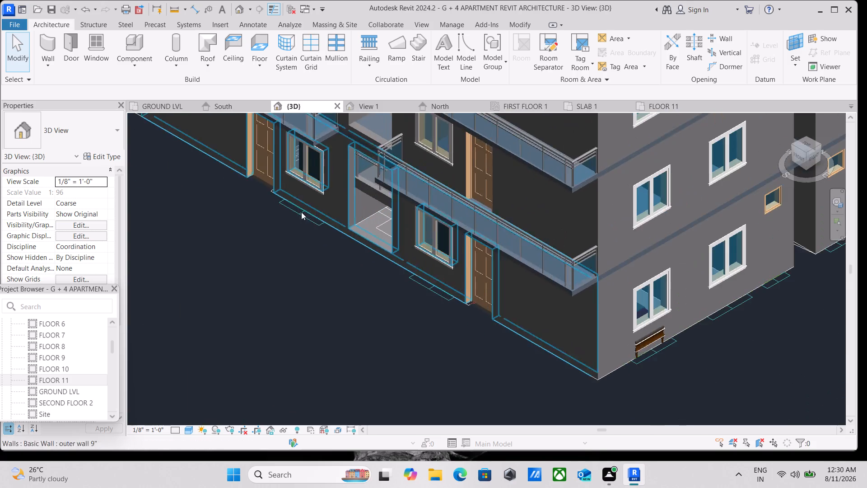
pyautogui.scroll(4, 213, 206)
pyautogui.moveTo(351, 199); pyautogui.dragTo(319, 278, button='middle')
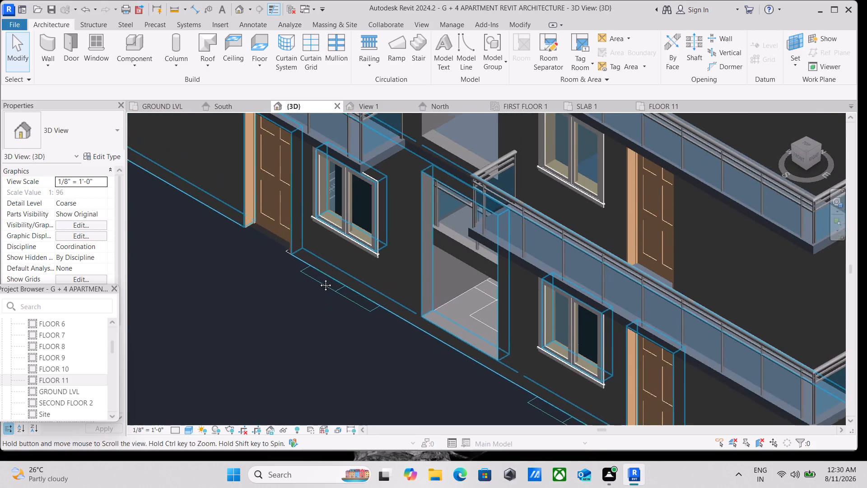
pyautogui.moveTo(319, 278); pyautogui.dragTo(318, 280, button='middle')
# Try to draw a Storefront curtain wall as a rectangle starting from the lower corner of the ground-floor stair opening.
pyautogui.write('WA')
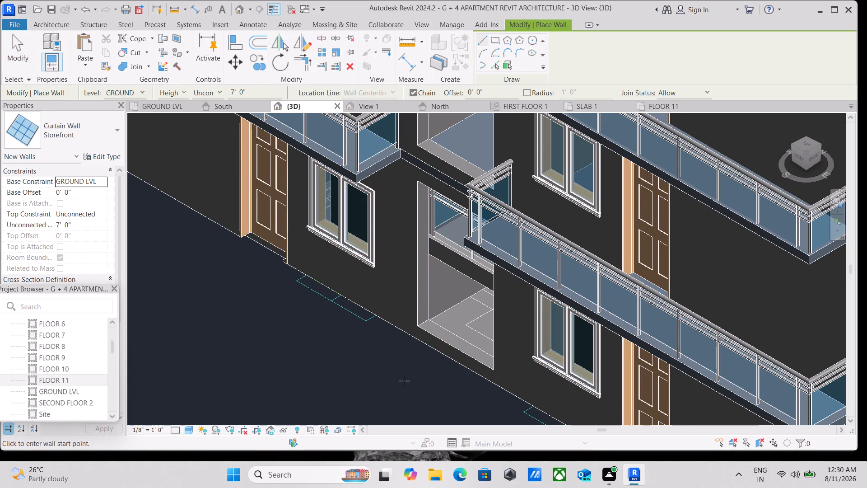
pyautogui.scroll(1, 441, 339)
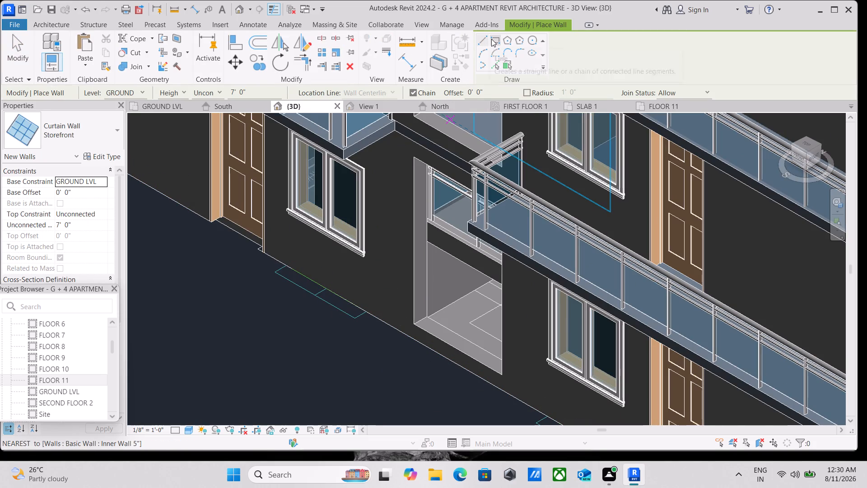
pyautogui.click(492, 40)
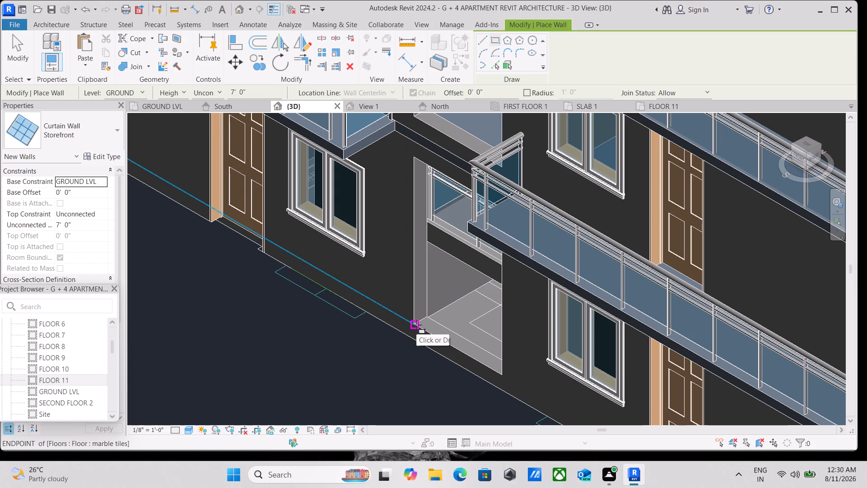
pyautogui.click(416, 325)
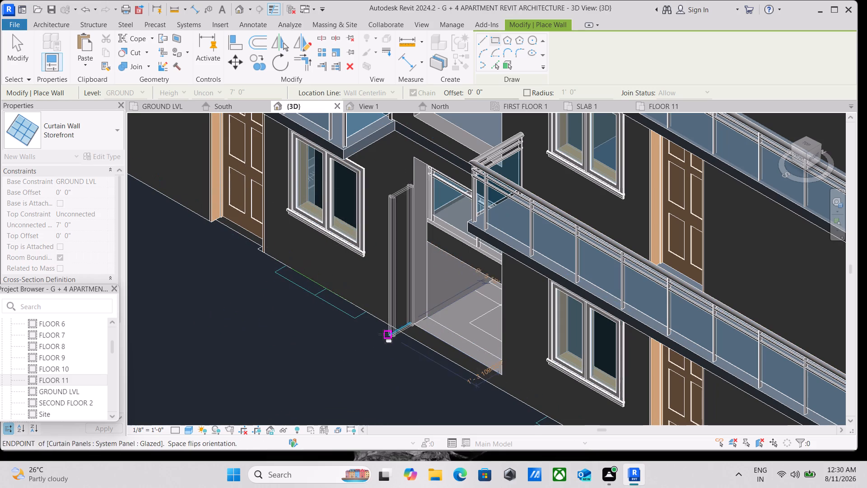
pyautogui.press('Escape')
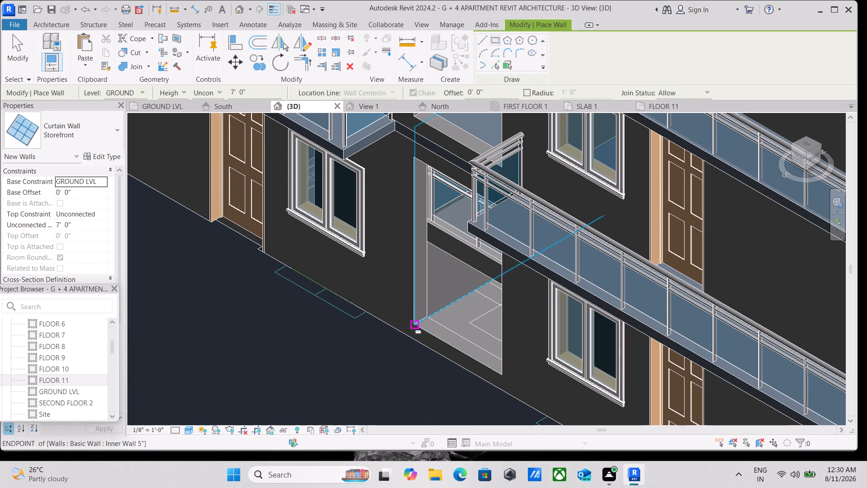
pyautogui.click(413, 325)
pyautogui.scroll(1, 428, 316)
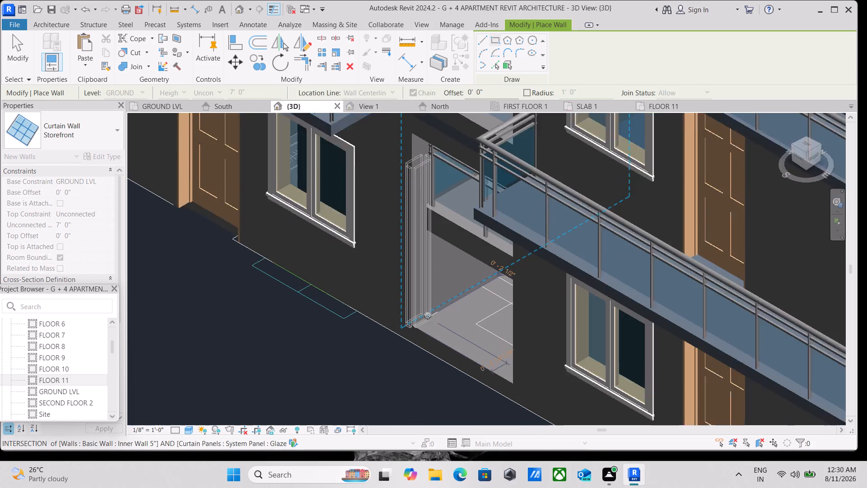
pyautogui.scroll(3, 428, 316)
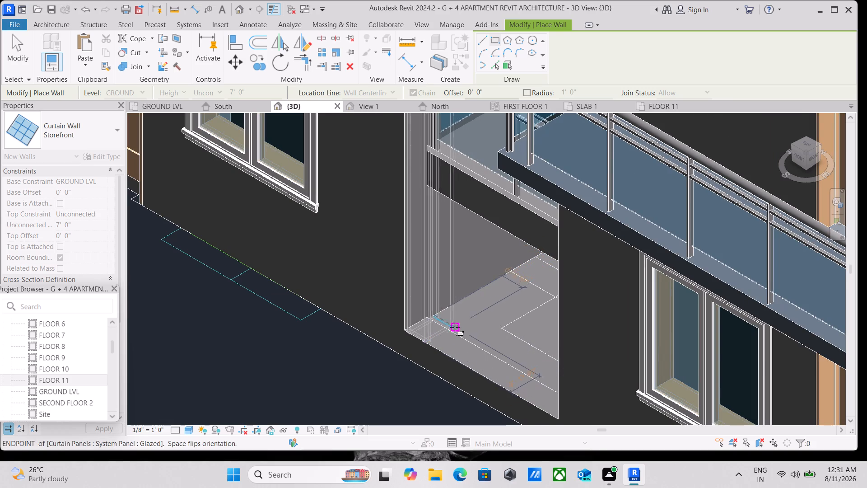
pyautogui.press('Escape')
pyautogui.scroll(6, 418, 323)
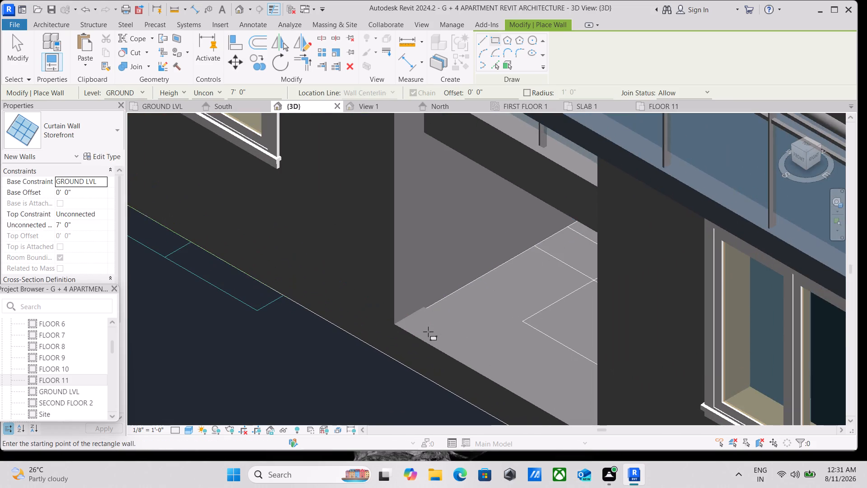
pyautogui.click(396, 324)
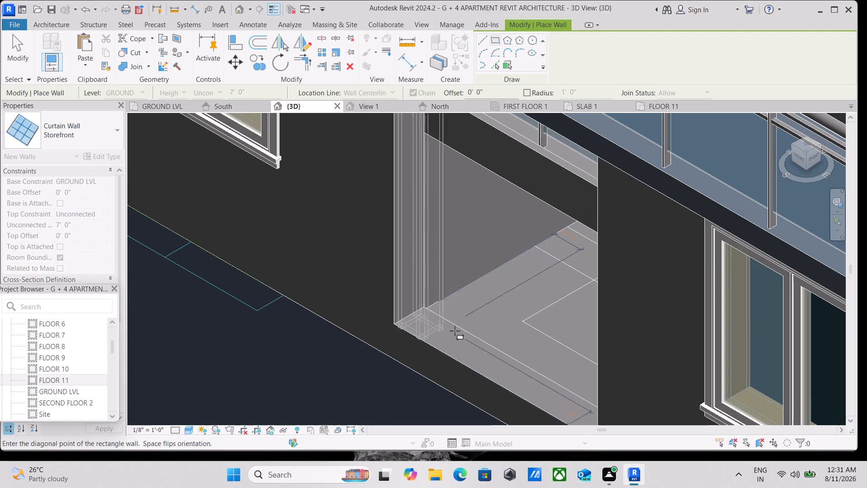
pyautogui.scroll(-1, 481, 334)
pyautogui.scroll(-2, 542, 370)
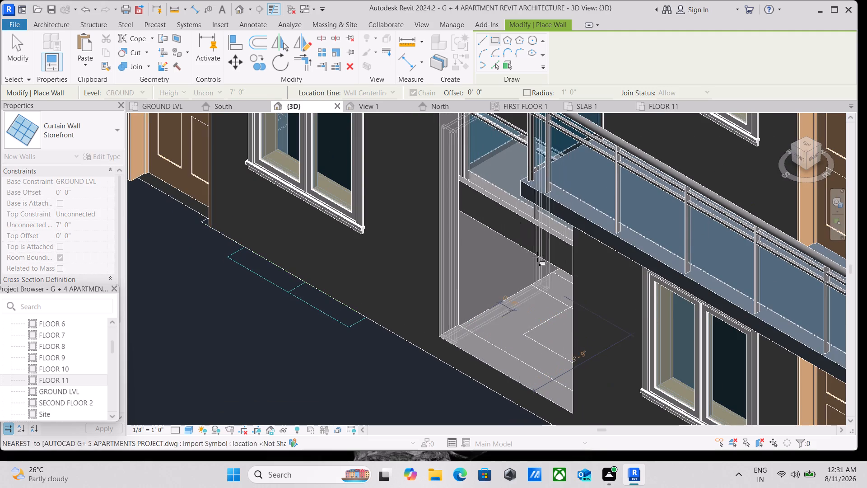
# Place a Storefront curtain wall in the ground-floor stair opening with Pick Lines, using the wall opening's outline as reference.
pyautogui.click(498, 66)
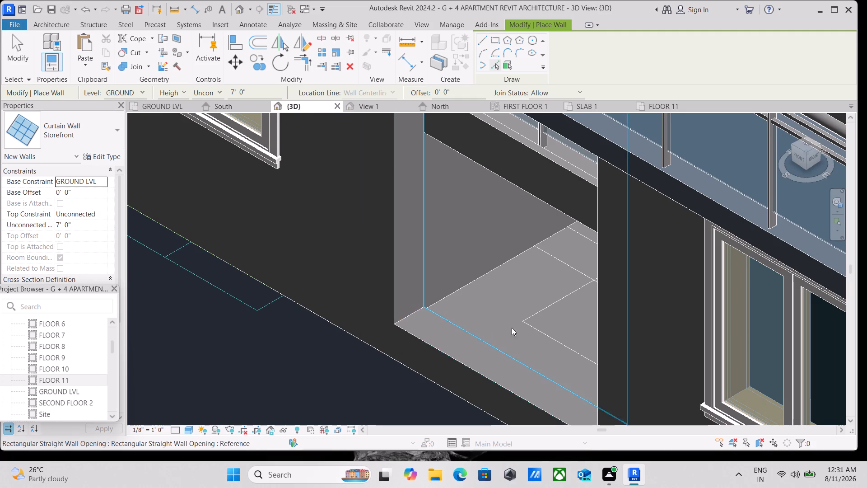
pyautogui.scroll(-5, 600, 299)
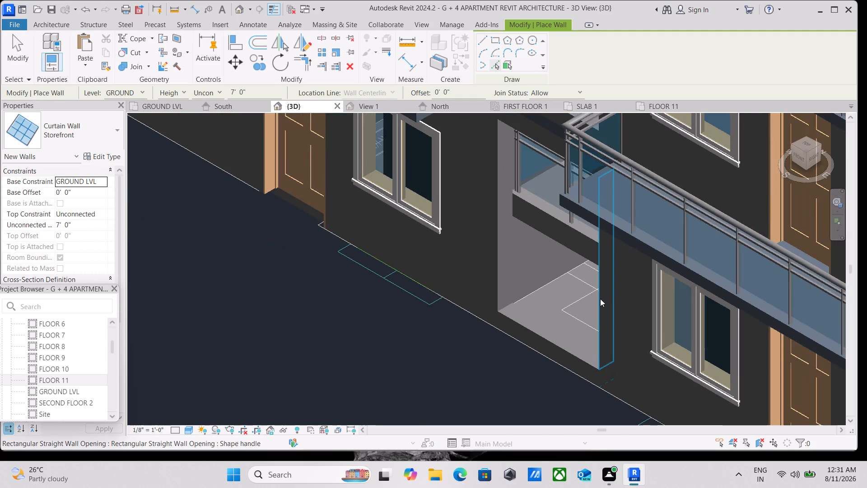
pyautogui.scroll(-1, 600, 299)
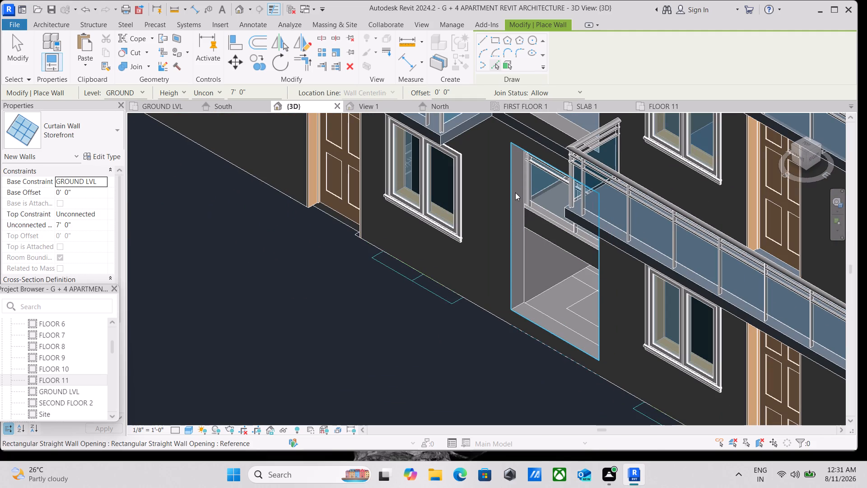
pyautogui.click(515, 192)
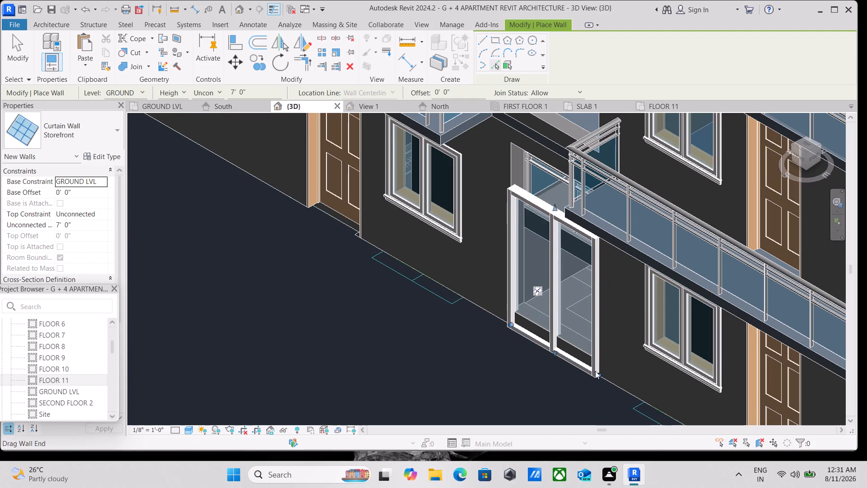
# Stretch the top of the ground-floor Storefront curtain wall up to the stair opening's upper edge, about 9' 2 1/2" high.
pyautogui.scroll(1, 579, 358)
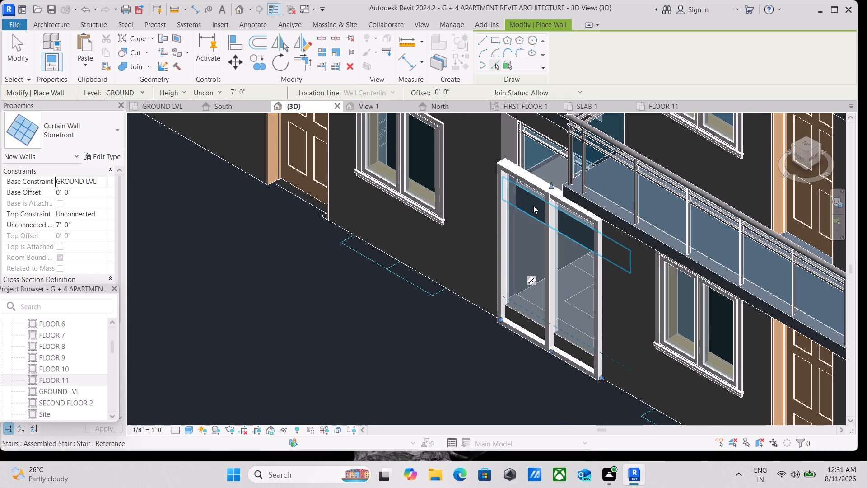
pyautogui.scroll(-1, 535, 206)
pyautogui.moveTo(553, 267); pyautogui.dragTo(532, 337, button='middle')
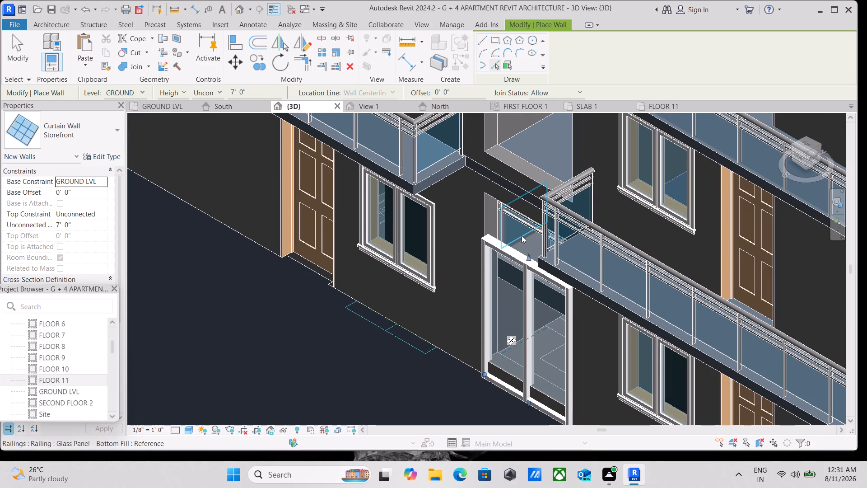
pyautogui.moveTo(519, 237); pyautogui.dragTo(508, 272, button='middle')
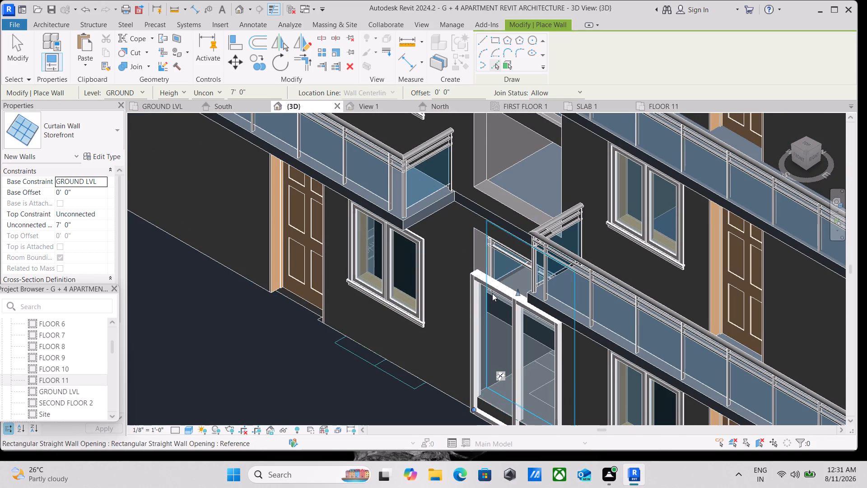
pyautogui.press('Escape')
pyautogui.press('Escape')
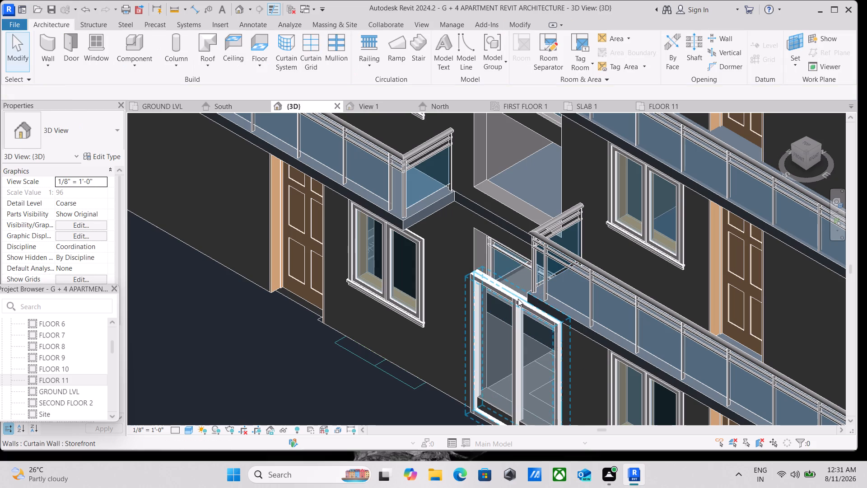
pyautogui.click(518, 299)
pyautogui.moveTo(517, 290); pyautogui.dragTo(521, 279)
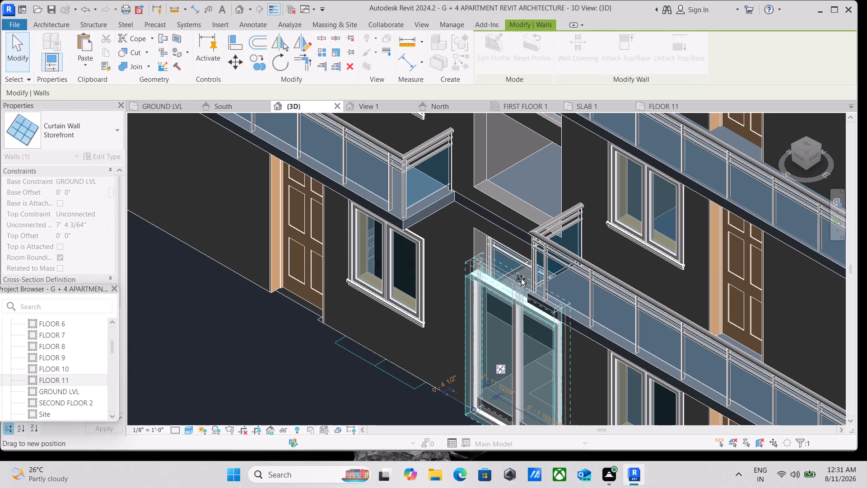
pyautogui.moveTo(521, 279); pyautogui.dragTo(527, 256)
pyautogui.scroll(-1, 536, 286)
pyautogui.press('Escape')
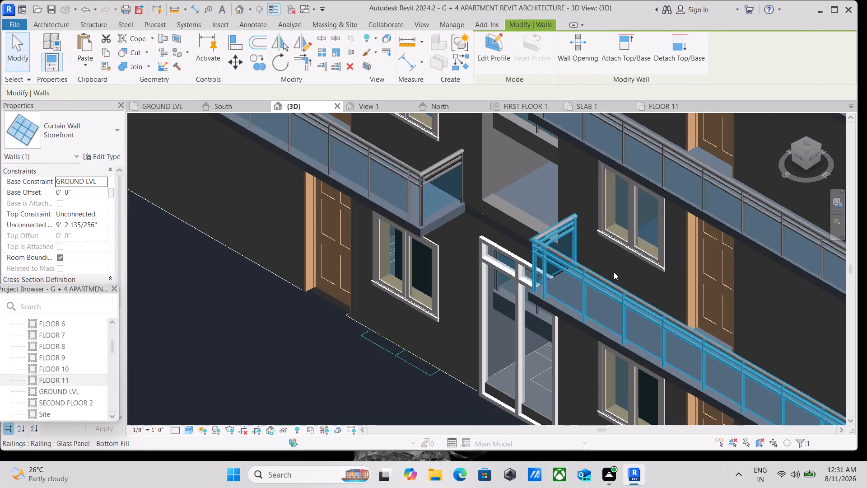
# Examine from the front how the Storefront curtain wall fits the ground-floor stair opening at its base and top.
pyautogui.click(797, 153)
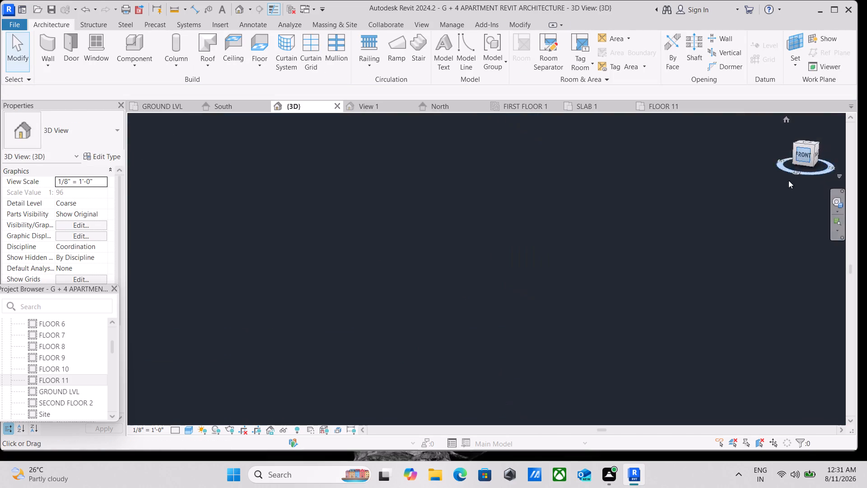
pyautogui.scroll(7, 396, 289)
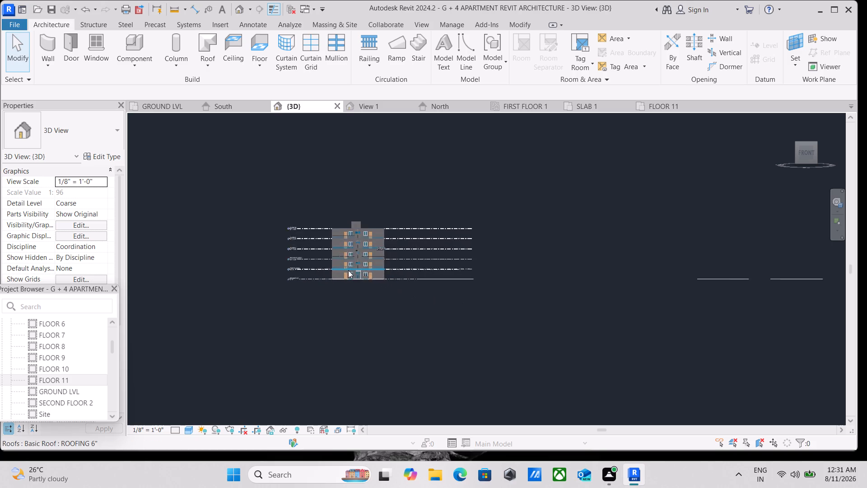
pyautogui.scroll(5, 348, 270)
pyautogui.scroll(7, 386, 275)
pyautogui.scroll(4, 347, 286)
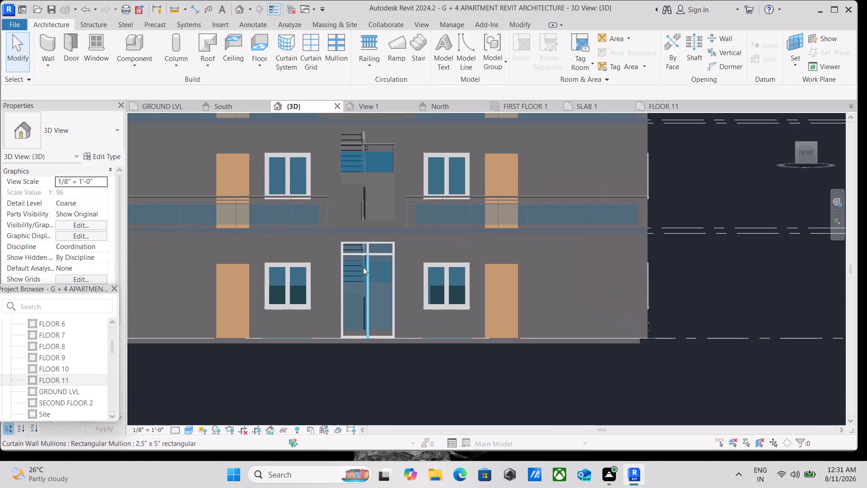
pyautogui.scroll(6, 363, 267)
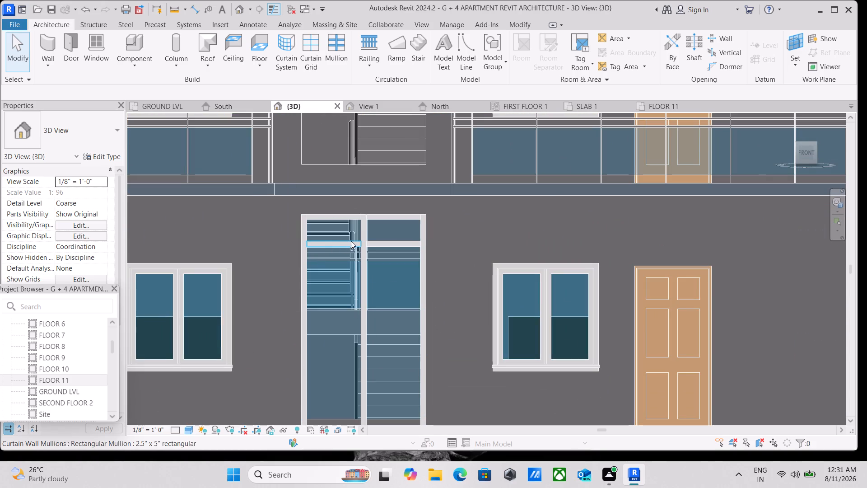
pyautogui.scroll(-1, 373, 241)
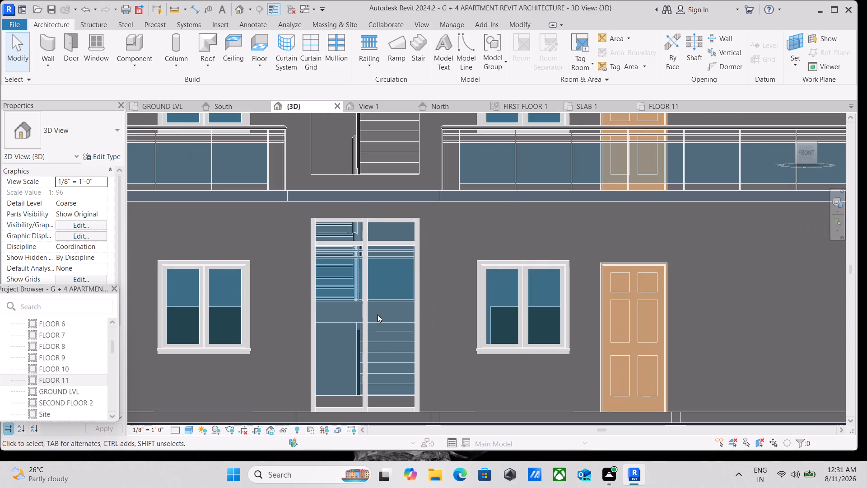
pyautogui.scroll(1, 376, 405)
pyautogui.moveTo(376, 405); pyautogui.dragTo(414, 274, button='middle')
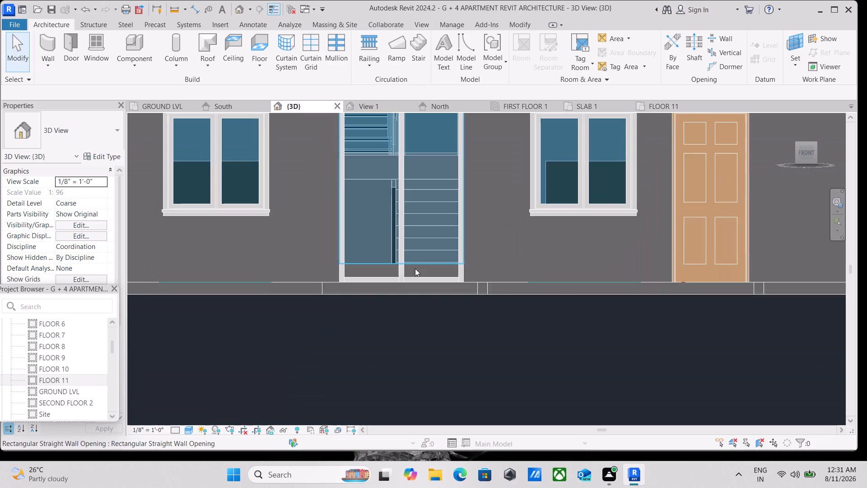
pyautogui.scroll(3, 368, 280)
pyautogui.scroll(3, 323, 282)
pyautogui.scroll(-2, 326, 280)
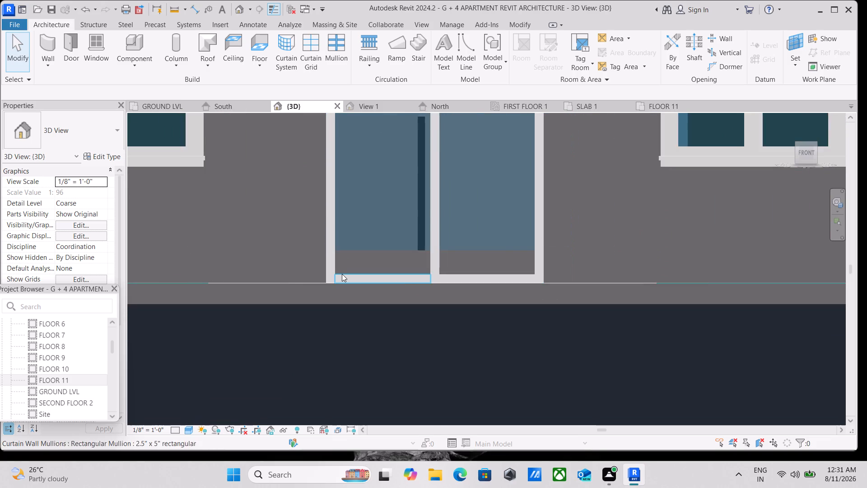
pyautogui.moveTo(342, 274); pyautogui.dragTo(328, 375, button='middle')
pyautogui.scroll(-2, 367, 303)
pyautogui.moveTo(360, 351); pyautogui.dragTo(360, 360, button='middle')
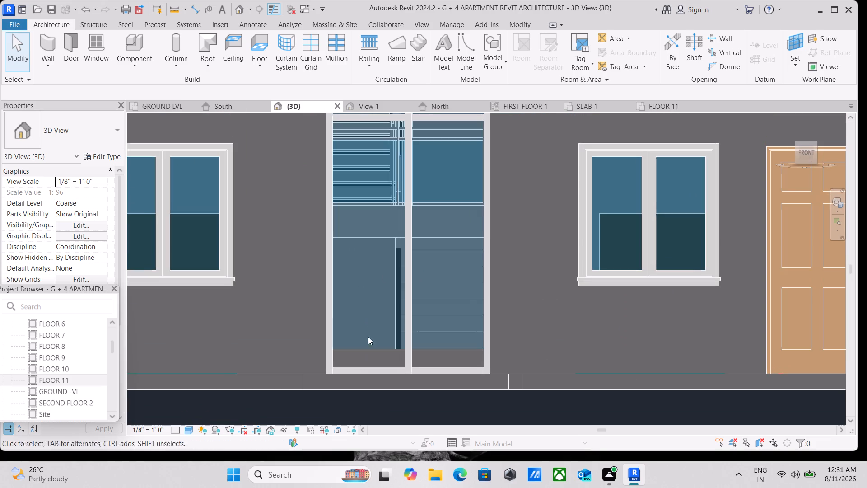
pyautogui.moveTo(397, 227); pyautogui.dragTo(371, 405, button='middle')
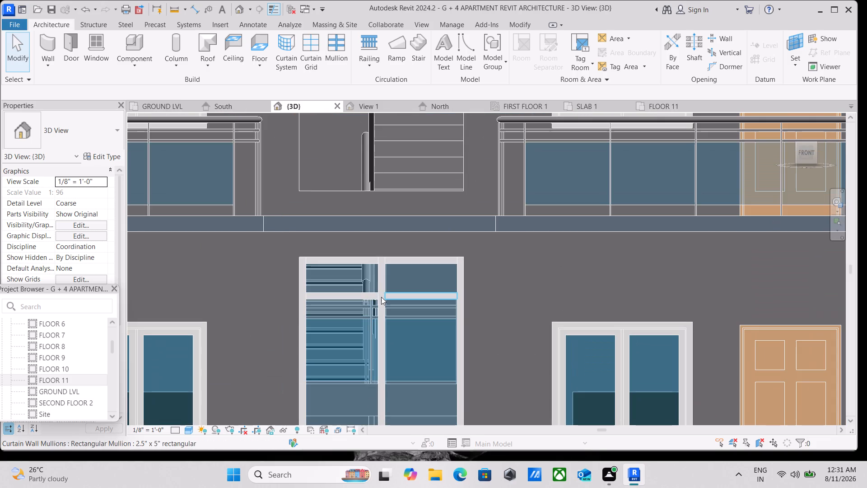
# Review the type properties of the curtain wall's horizontal 2.5" x 5" rectangular mullion without changing them.
pyautogui.click(382, 296)
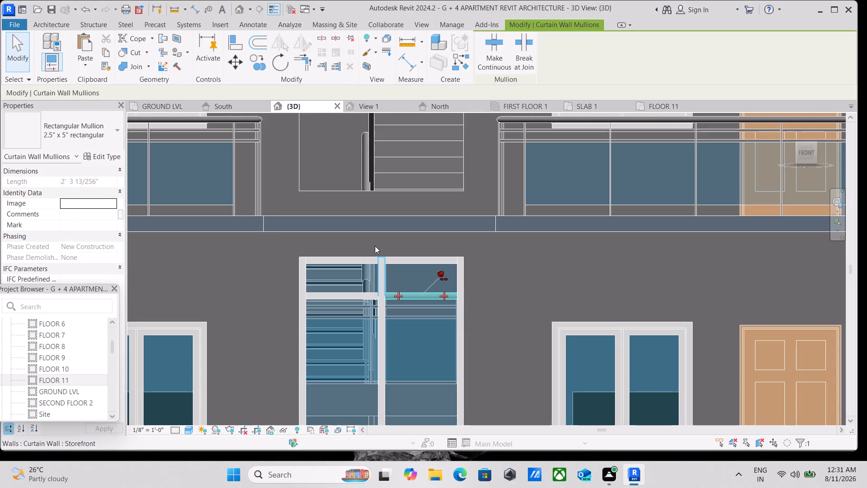
pyautogui.click(108, 157)
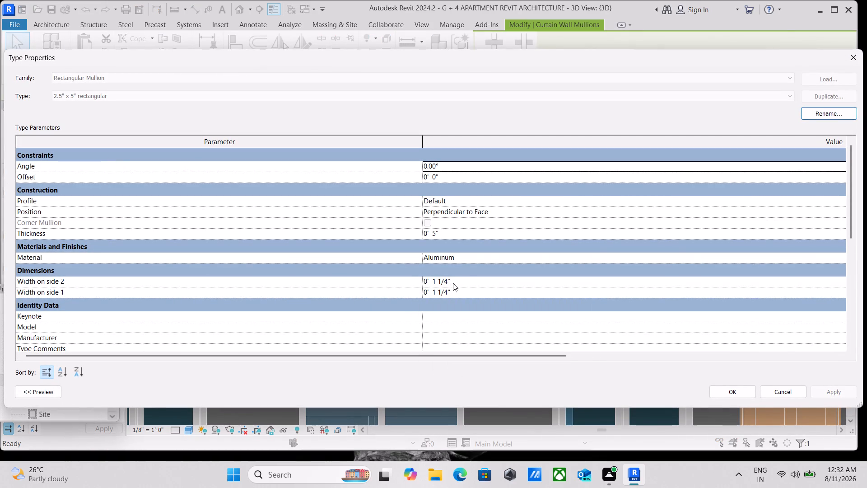
pyautogui.scroll(-2, 453, 283)
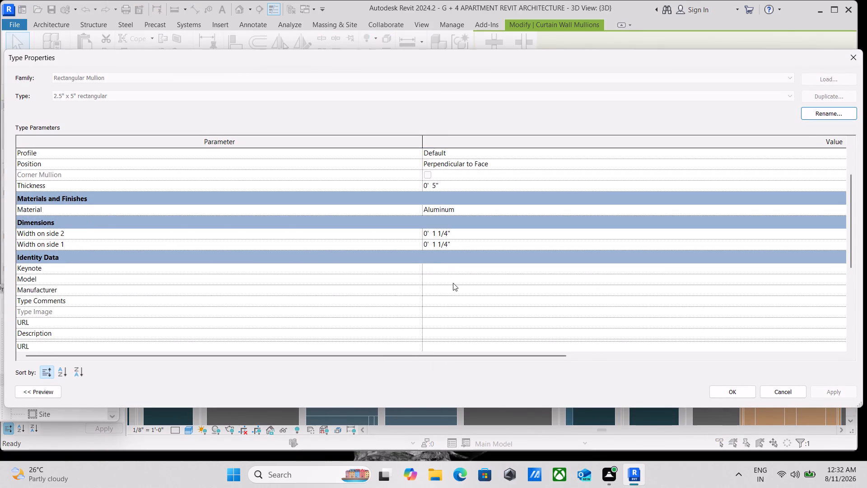
pyautogui.scroll(4, 453, 283)
pyautogui.scroll(2, 475, 230)
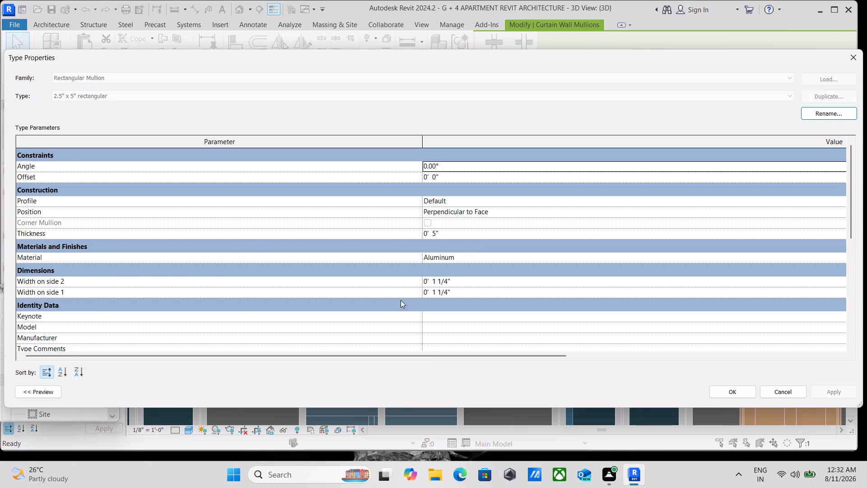
pyautogui.scroll(-2, 511, 323)
pyautogui.scroll(-4, 478, 348)
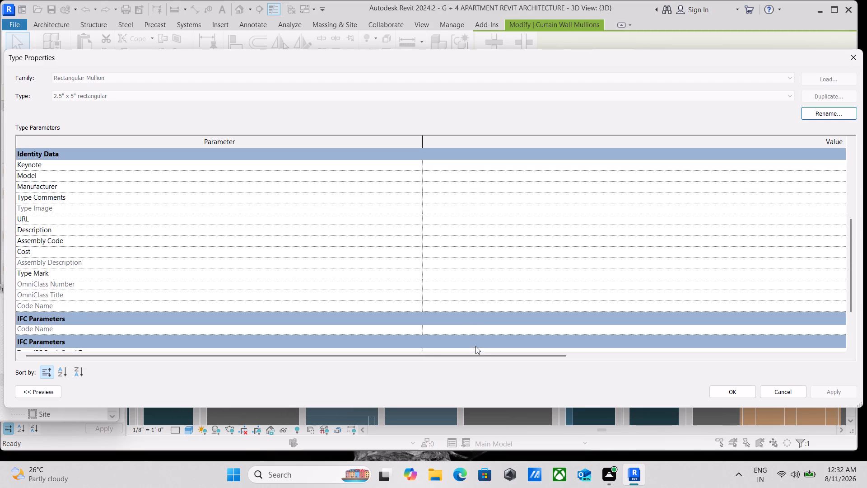
pyautogui.scroll(-3, 475, 346)
pyautogui.scroll(8, 475, 342)
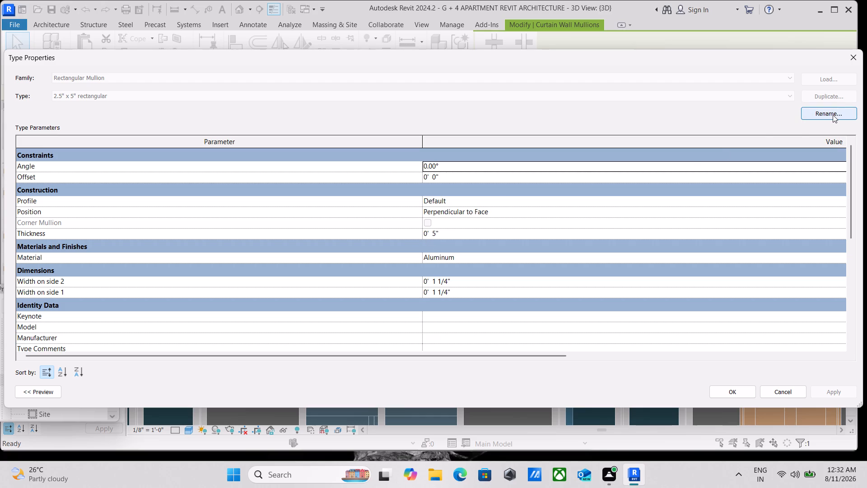
pyautogui.click(855, 53)
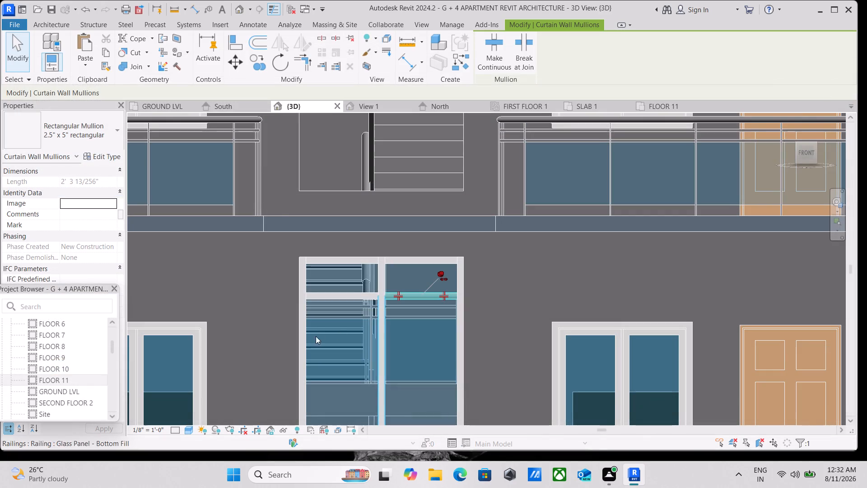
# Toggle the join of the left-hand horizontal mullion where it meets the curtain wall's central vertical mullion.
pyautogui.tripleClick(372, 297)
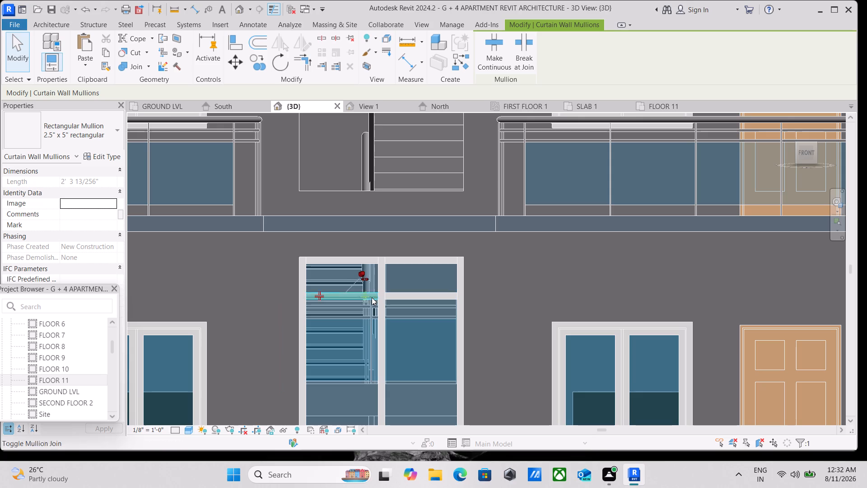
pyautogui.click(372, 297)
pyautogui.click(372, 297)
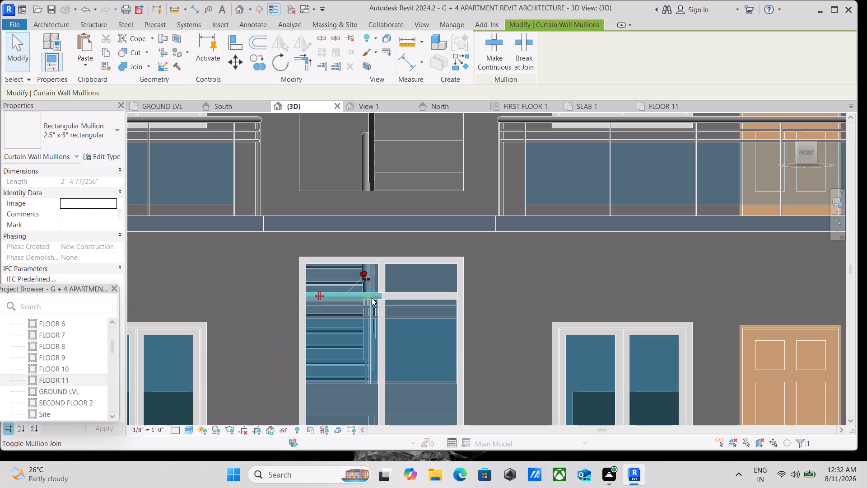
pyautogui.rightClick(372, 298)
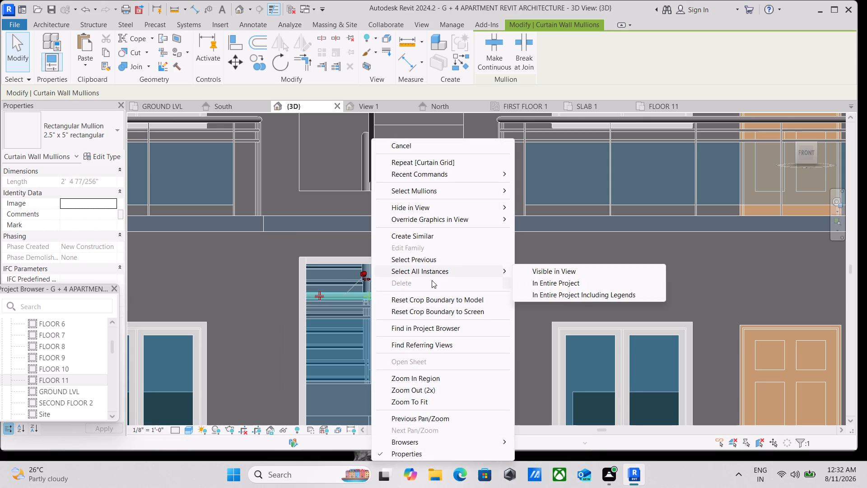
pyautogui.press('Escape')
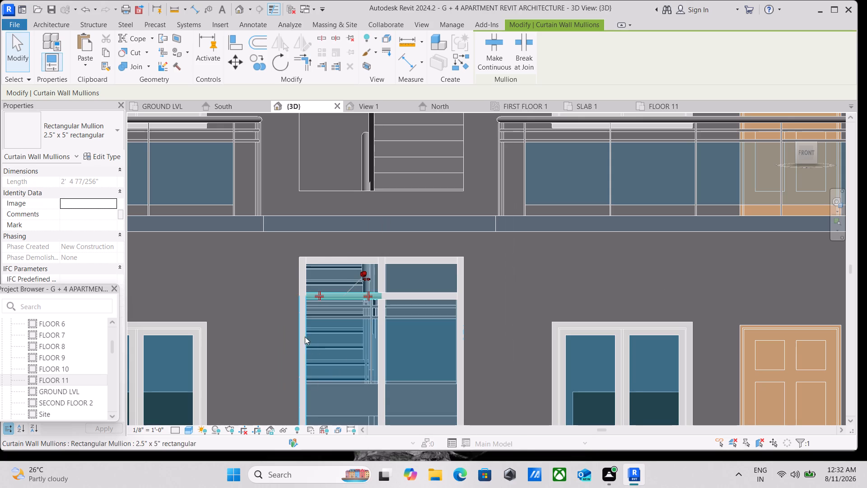
# Delete the Storefront curtain wall from the ground-floor stair opening.
pyautogui.click(303, 338)
pyautogui.rightClick(303, 338)
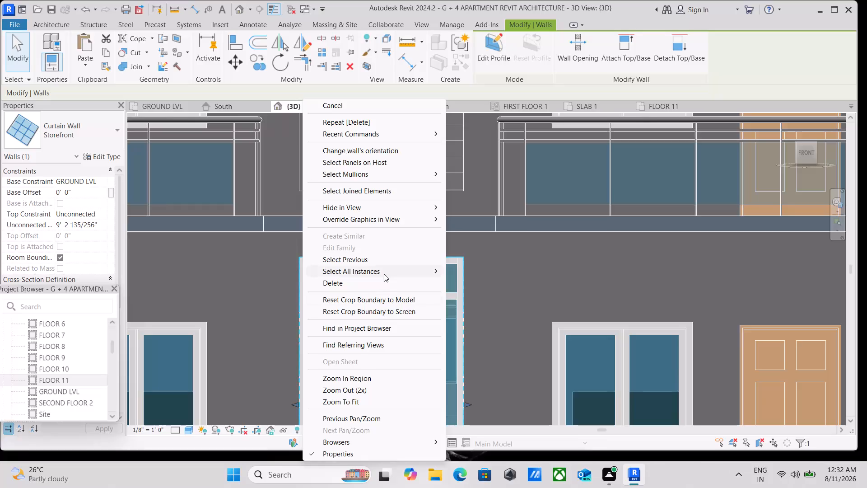
pyautogui.click(368, 285)
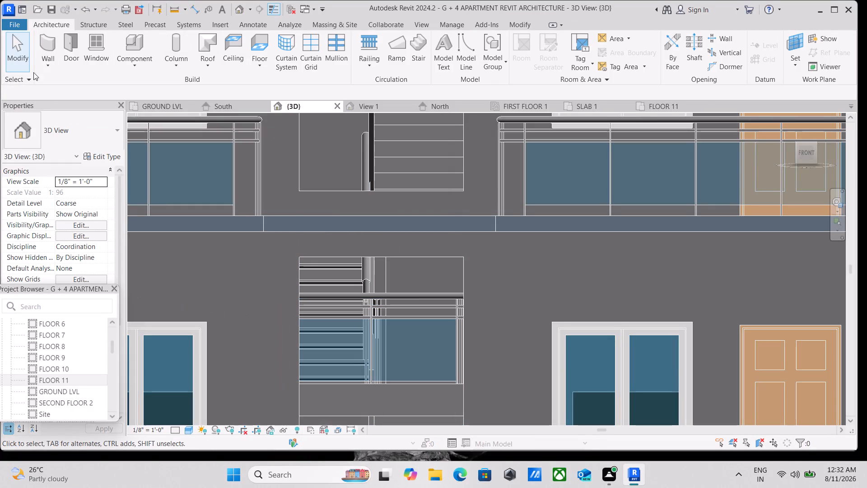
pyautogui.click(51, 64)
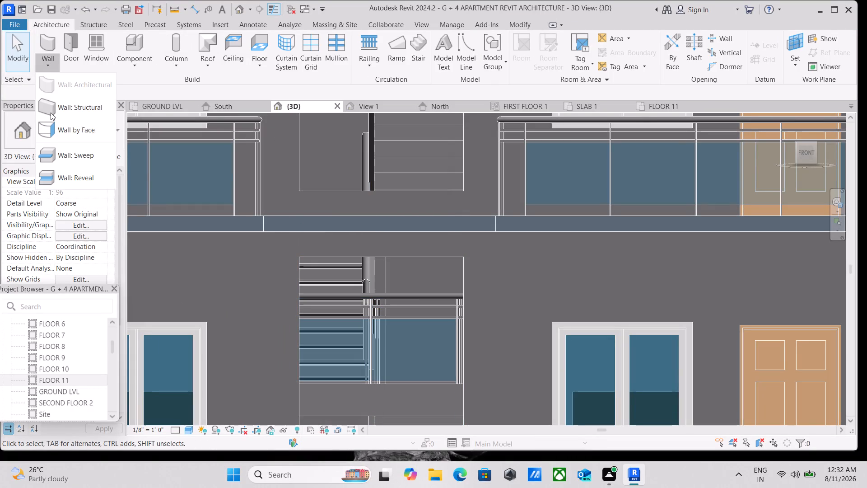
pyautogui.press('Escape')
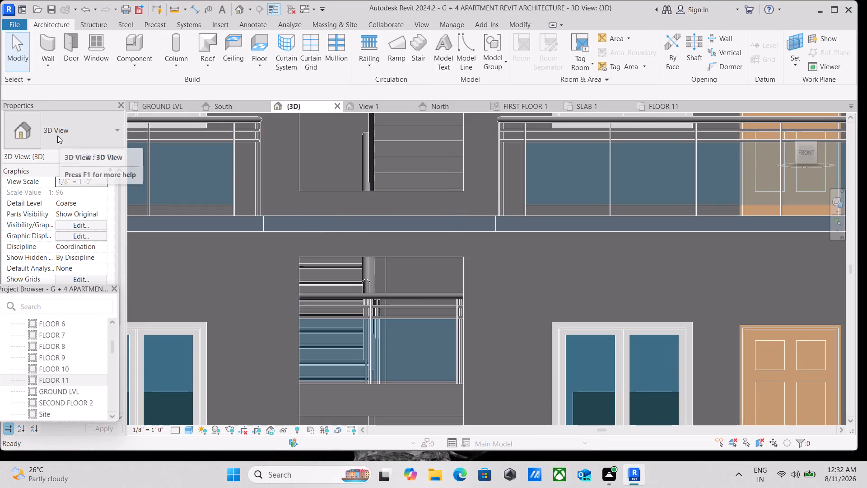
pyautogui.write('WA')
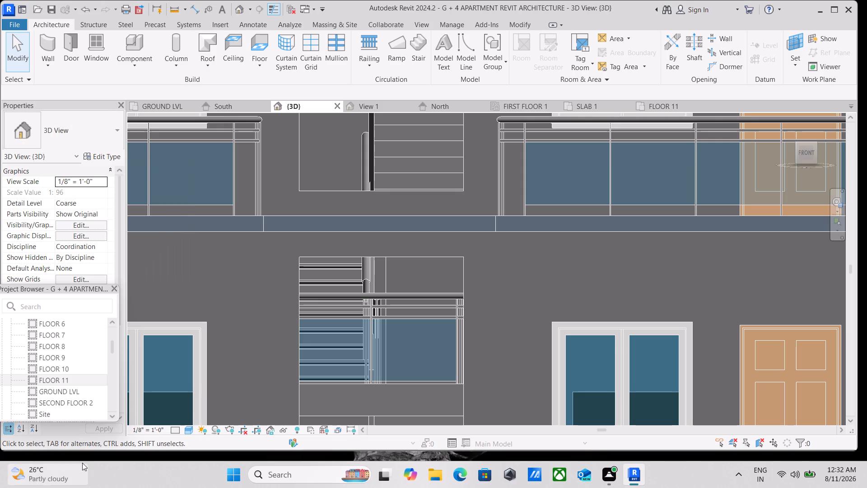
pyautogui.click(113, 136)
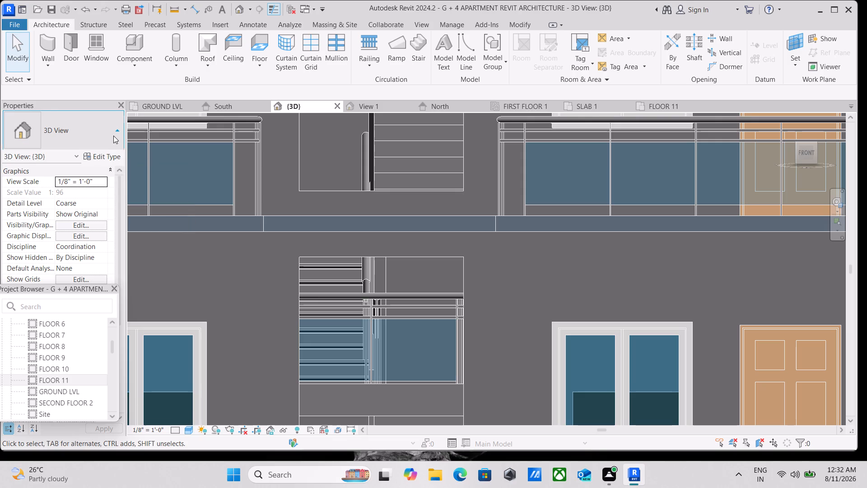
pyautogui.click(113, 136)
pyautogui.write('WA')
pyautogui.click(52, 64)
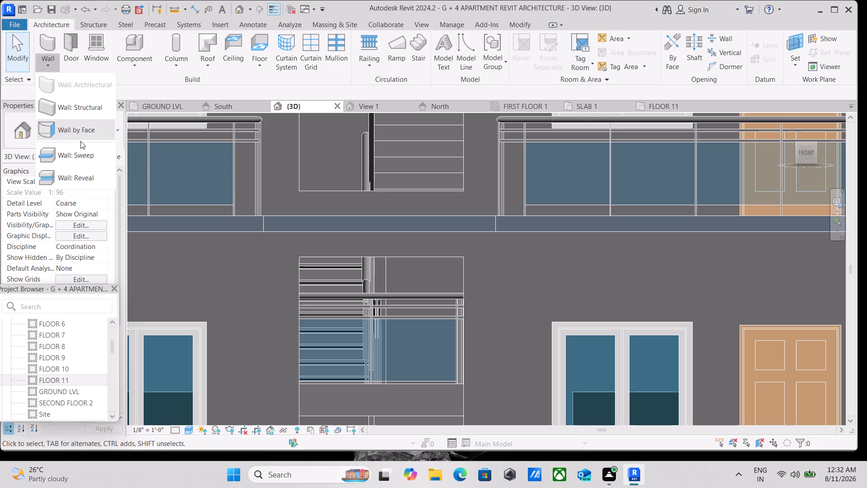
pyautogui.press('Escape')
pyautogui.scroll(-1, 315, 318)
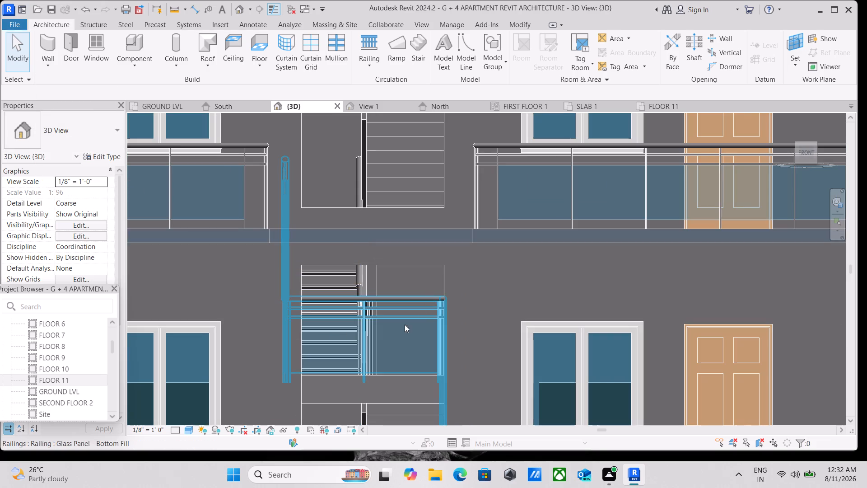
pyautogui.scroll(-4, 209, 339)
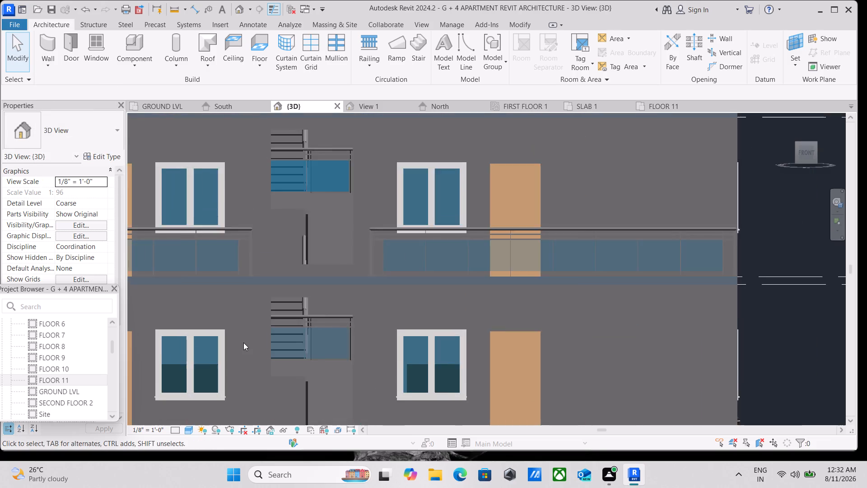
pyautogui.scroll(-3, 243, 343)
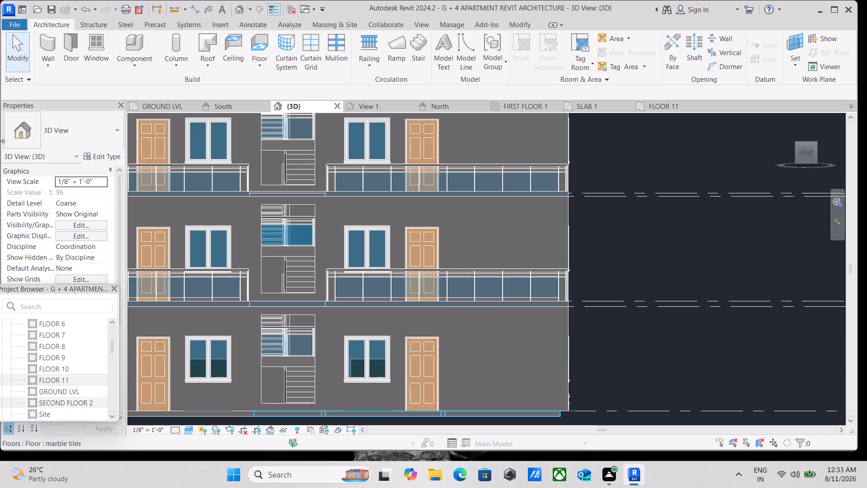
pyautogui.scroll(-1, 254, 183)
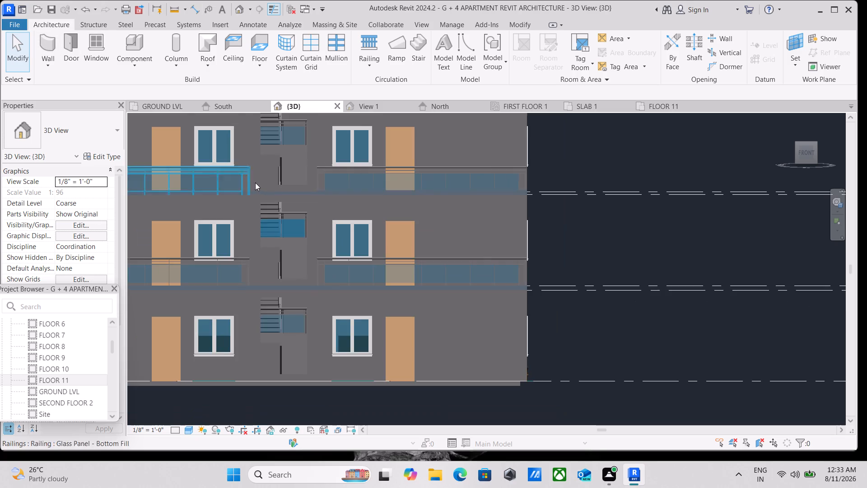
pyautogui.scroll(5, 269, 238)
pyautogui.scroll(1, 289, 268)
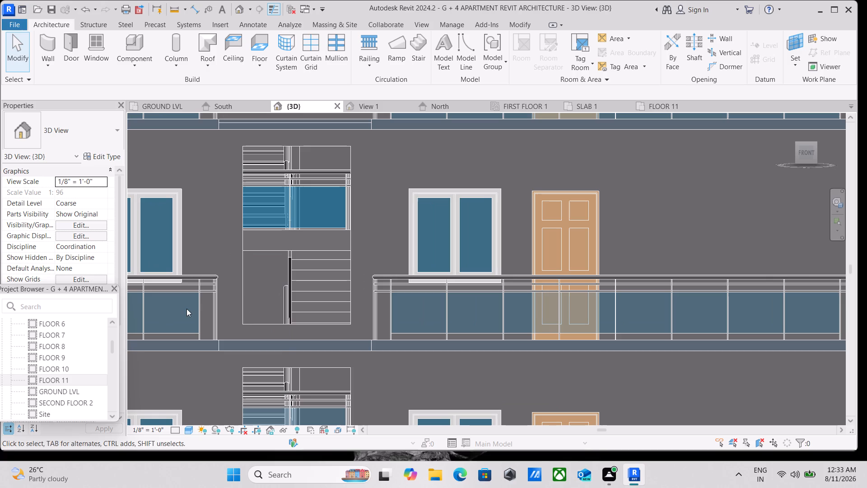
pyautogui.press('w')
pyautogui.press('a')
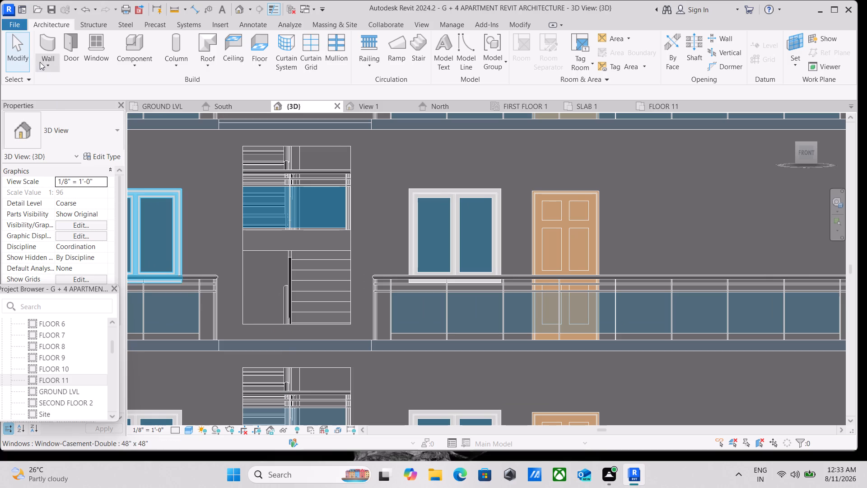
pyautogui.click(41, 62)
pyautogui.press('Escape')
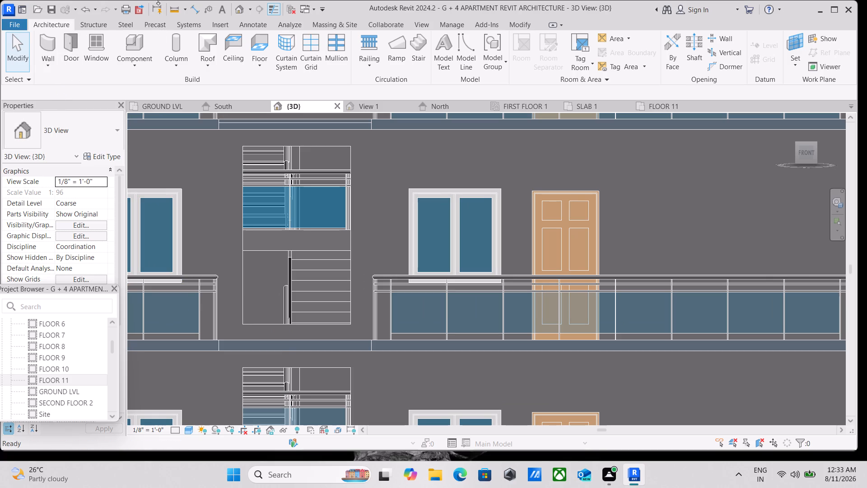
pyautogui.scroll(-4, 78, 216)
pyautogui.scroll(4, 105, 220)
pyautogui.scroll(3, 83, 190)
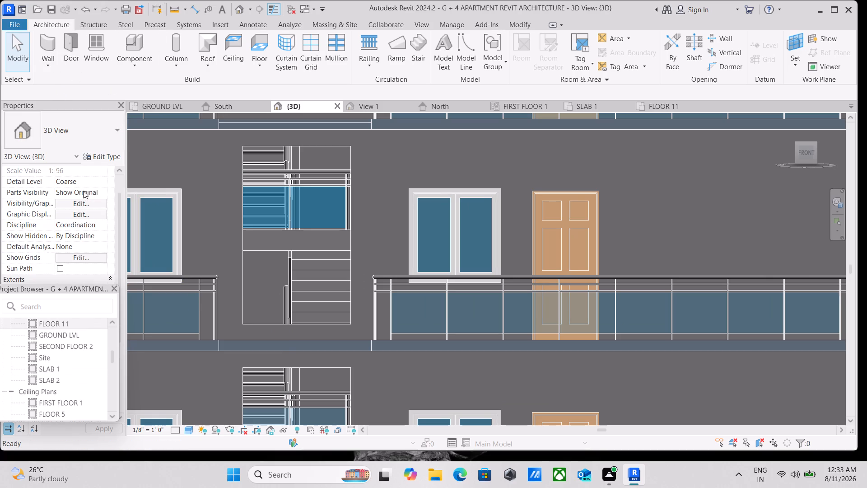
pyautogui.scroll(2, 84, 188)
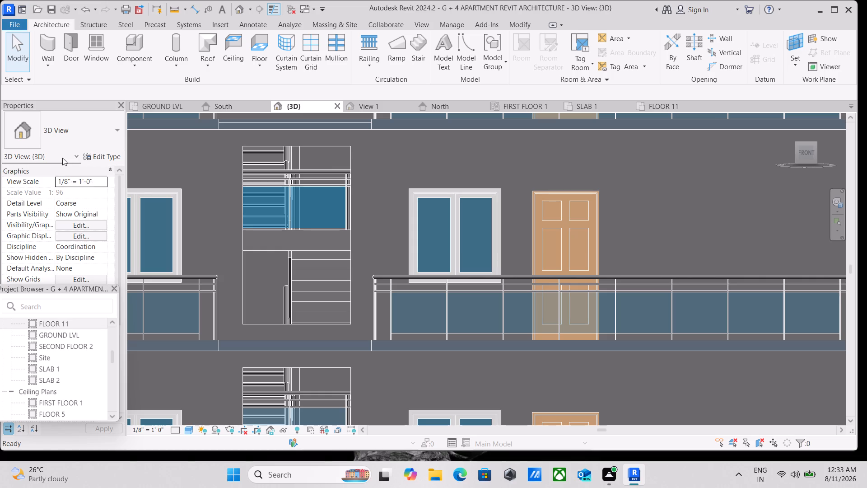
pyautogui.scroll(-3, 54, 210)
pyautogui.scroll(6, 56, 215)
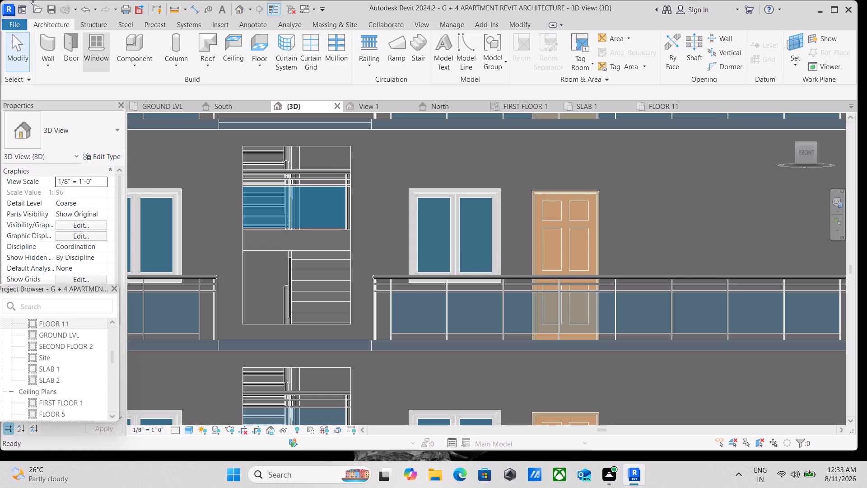
# Place a 7' 0" high Curtain Wall 1 from GROUND LVL by picking the edge of the ground-floor stair opening in the front wall.
pyautogui.scroll(-2, 822, 122)
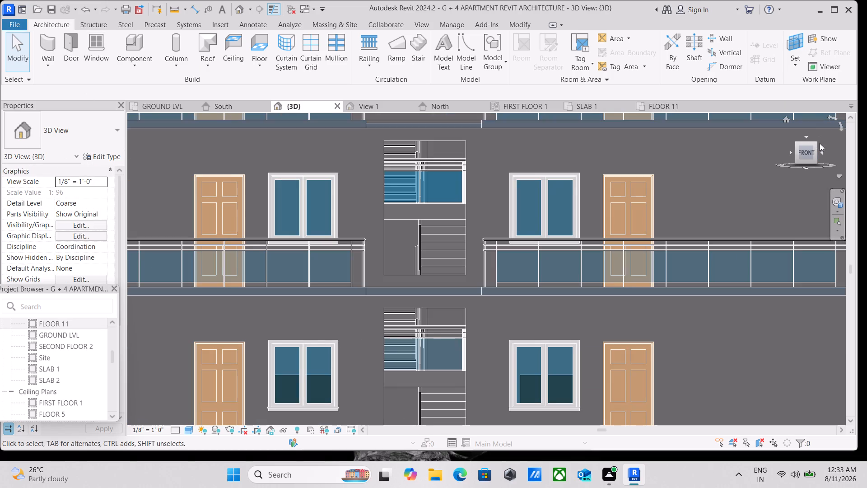
pyautogui.click(815, 142)
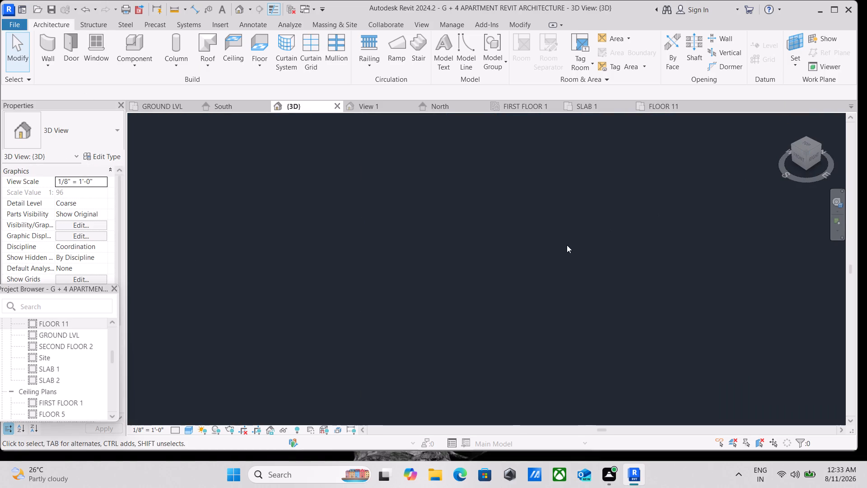
pyautogui.scroll(18, 410, 240)
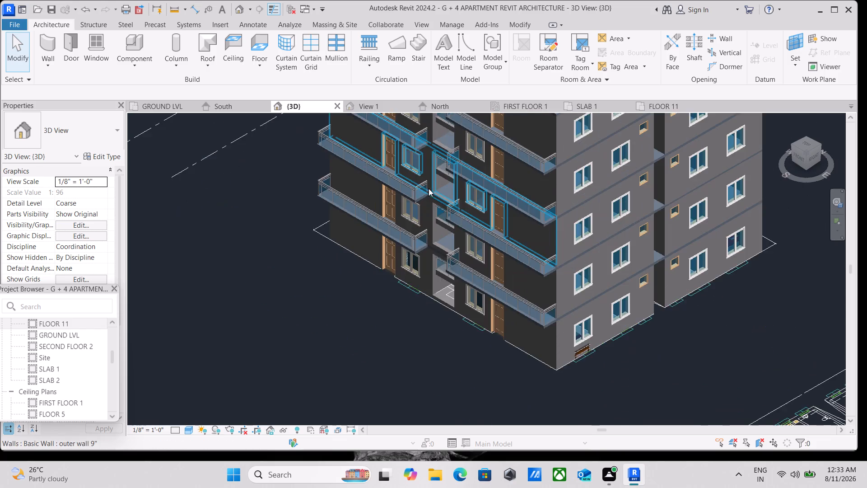
pyautogui.scroll(6, 429, 188)
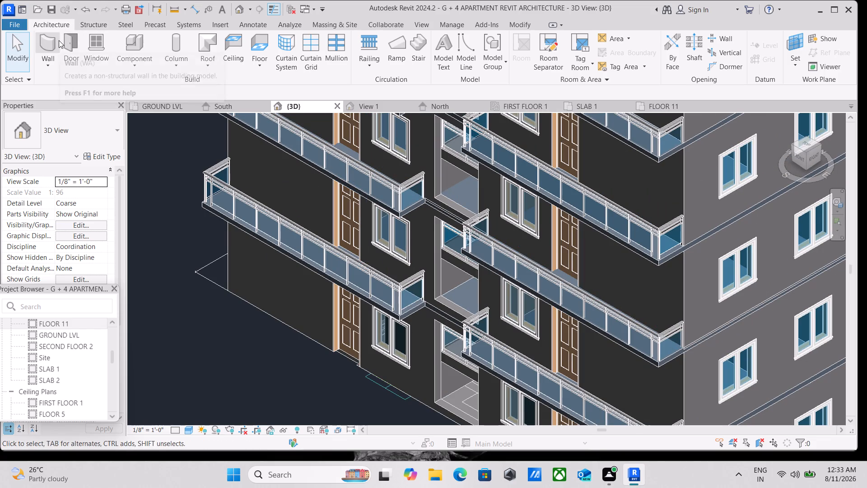
pyautogui.click(49, 66)
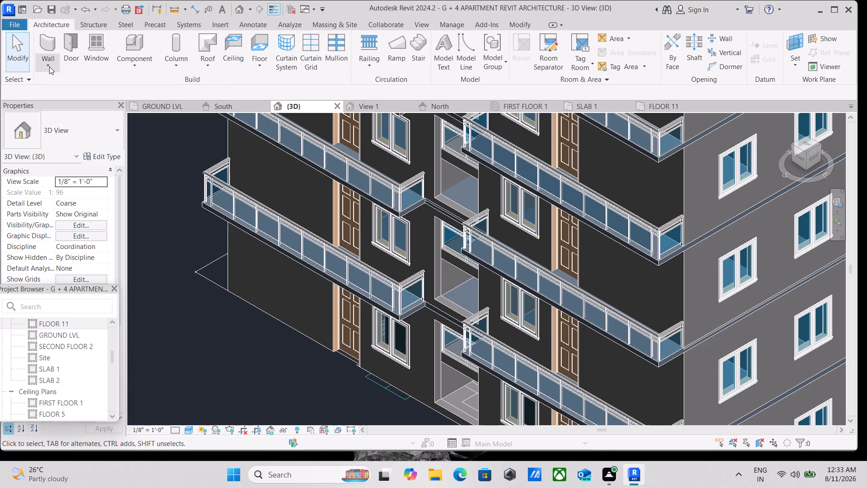
pyautogui.click(57, 89)
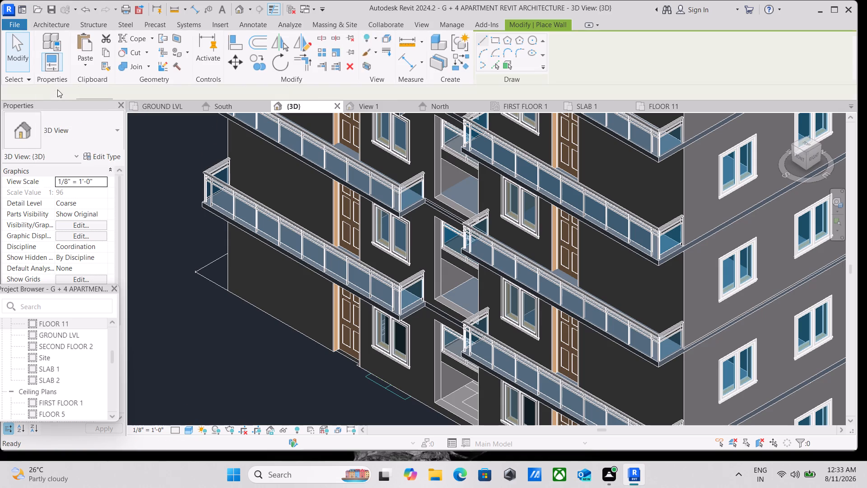
pyautogui.click(115, 130)
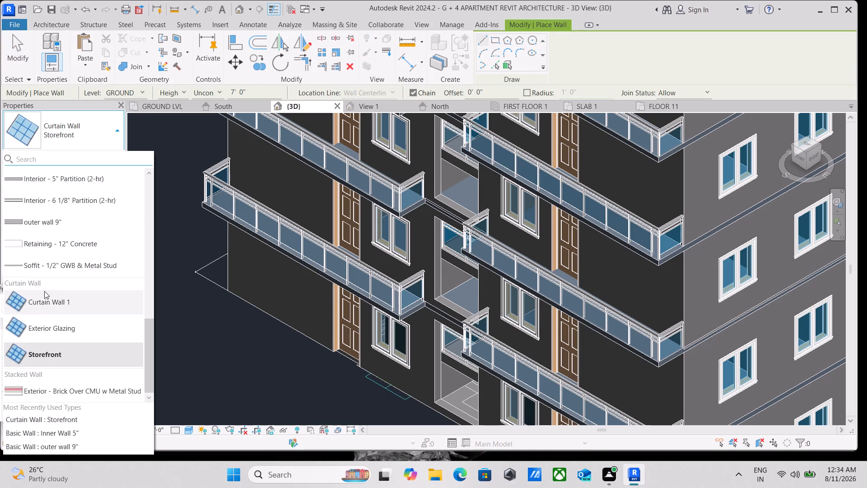
pyautogui.click(44, 304)
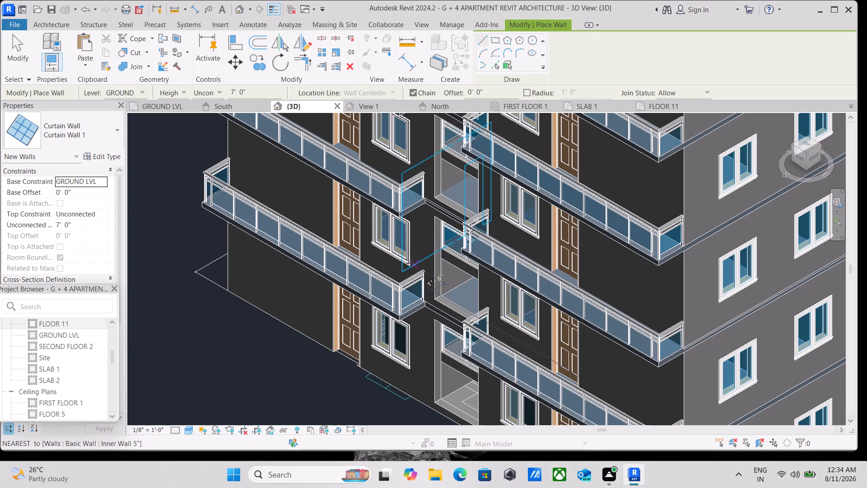
pyautogui.scroll(3, 429, 401)
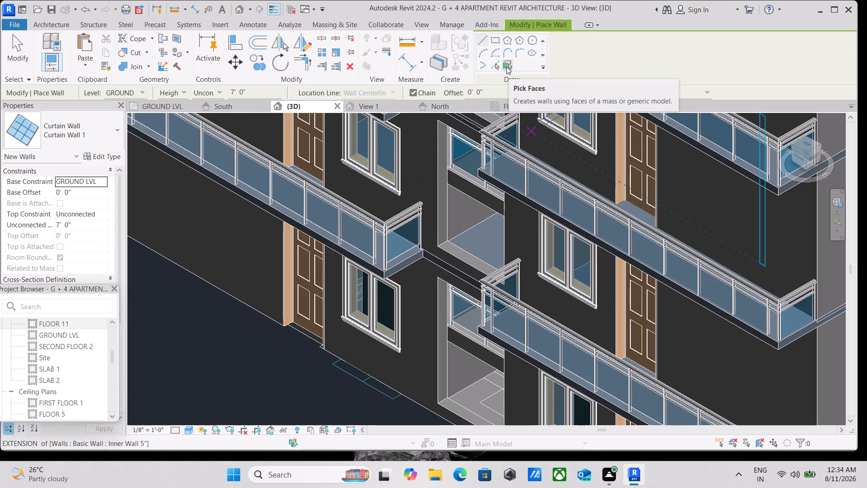
pyautogui.click(506, 66)
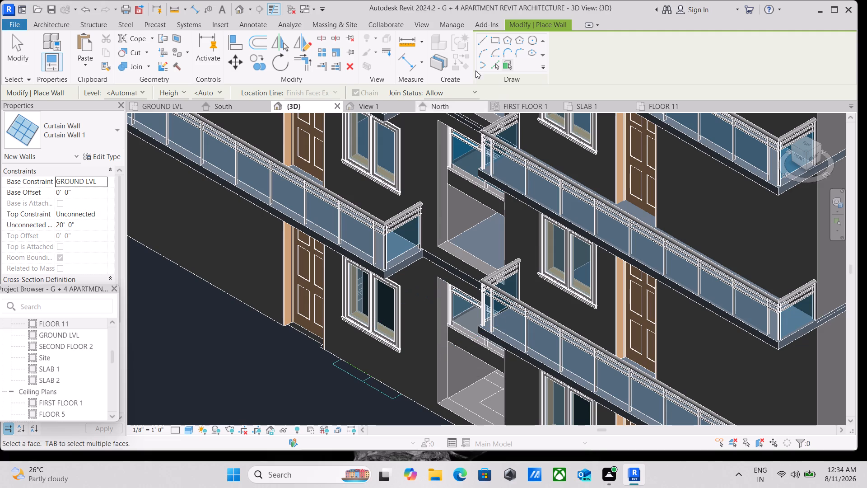
pyautogui.click(495, 67)
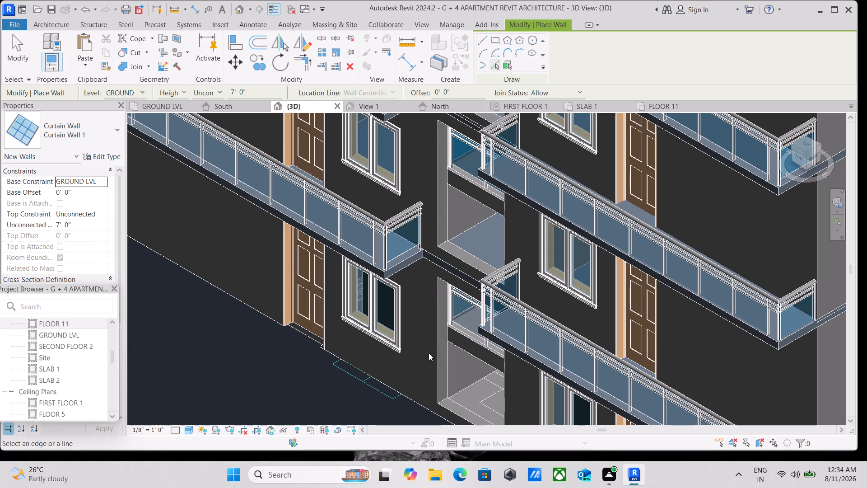
pyautogui.click(440, 336)
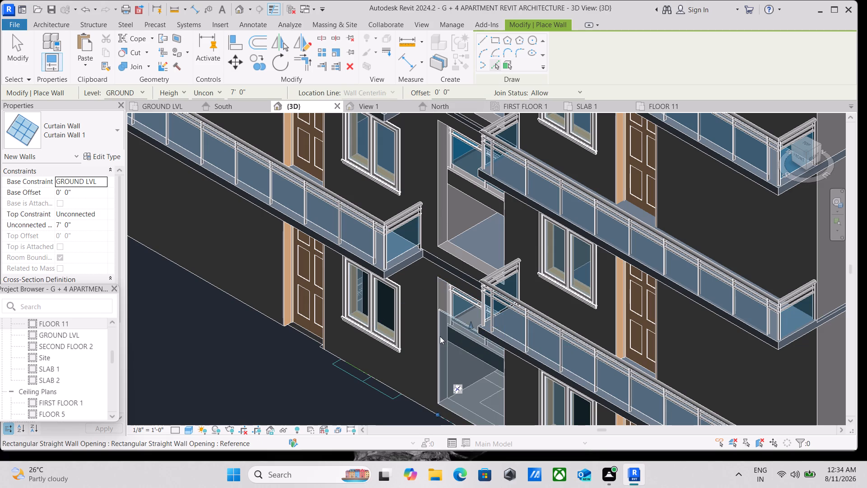
# Stretch the new curtain wall's top edge up to the top of the ground-floor stair opening.
pyautogui.scroll(4, 460, 335)
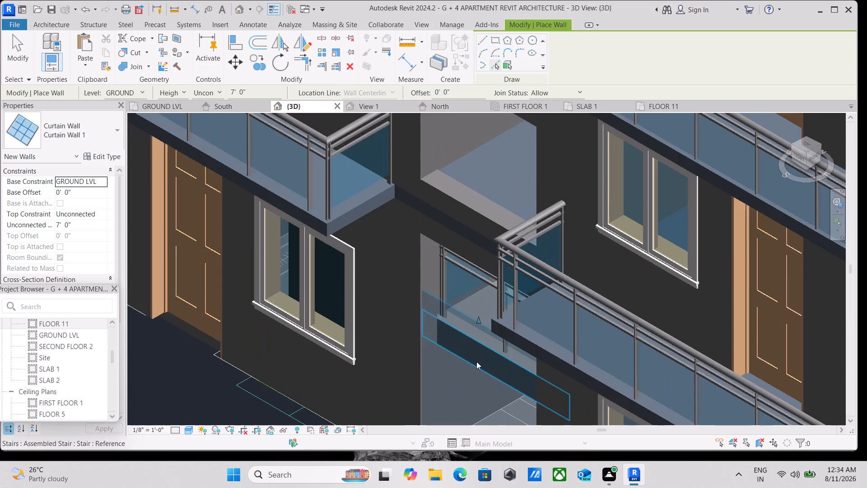
pyautogui.scroll(4, 477, 357)
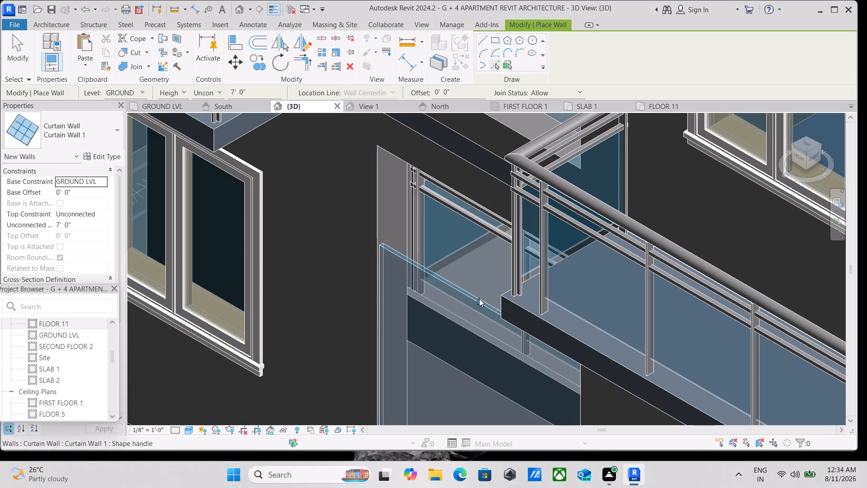
pyautogui.moveTo(479, 299); pyautogui.dragTo(489, 230)
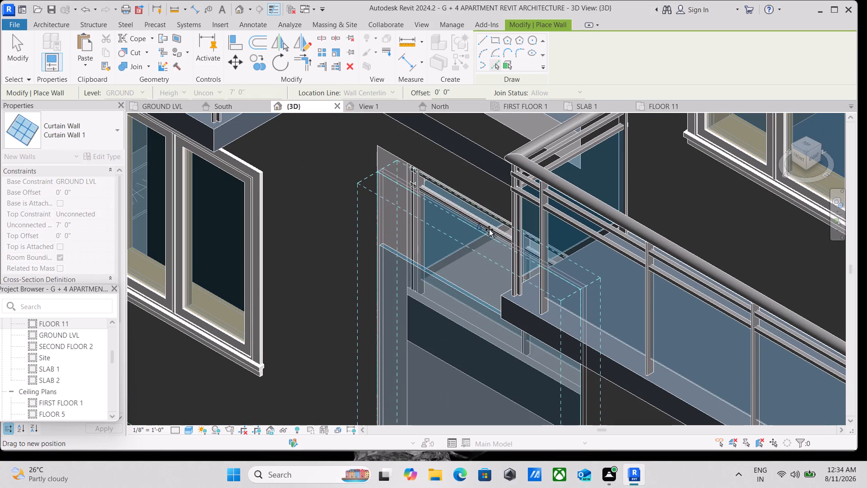
pyautogui.moveTo(489, 230); pyautogui.dragTo(491, 215)
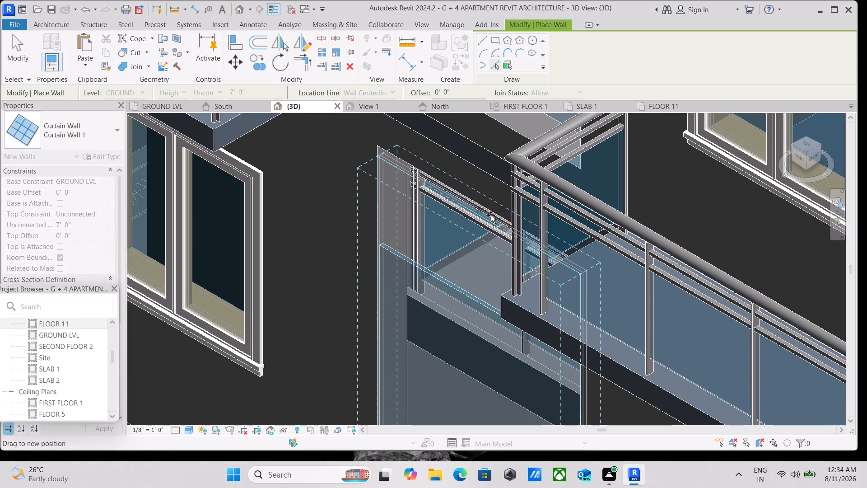
pyautogui.moveTo(491, 215); pyautogui.dragTo(490, 215)
pyautogui.scroll(-2, 483, 267)
pyautogui.scroll(3, 463, 221)
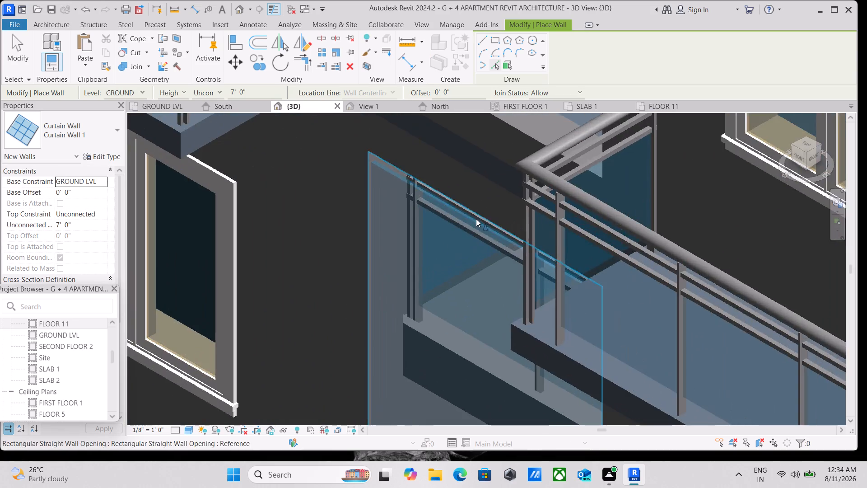
pyautogui.scroll(4, 477, 221)
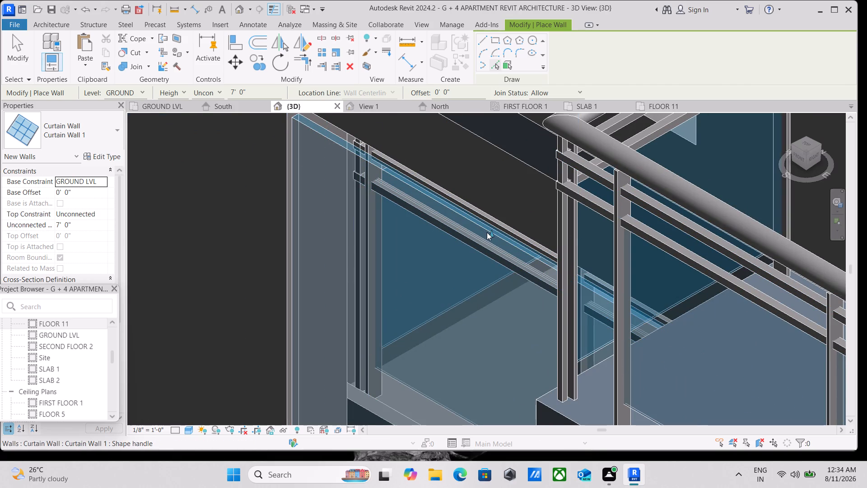
pyautogui.moveTo(490, 233); pyautogui.dragTo(495, 217)
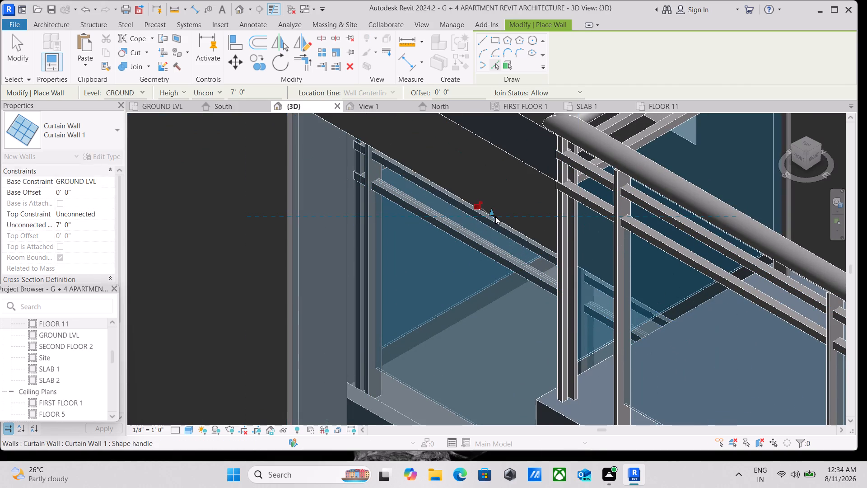
pyautogui.scroll(-4, 504, 257)
pyautogui.scroll(8, 395, 305)
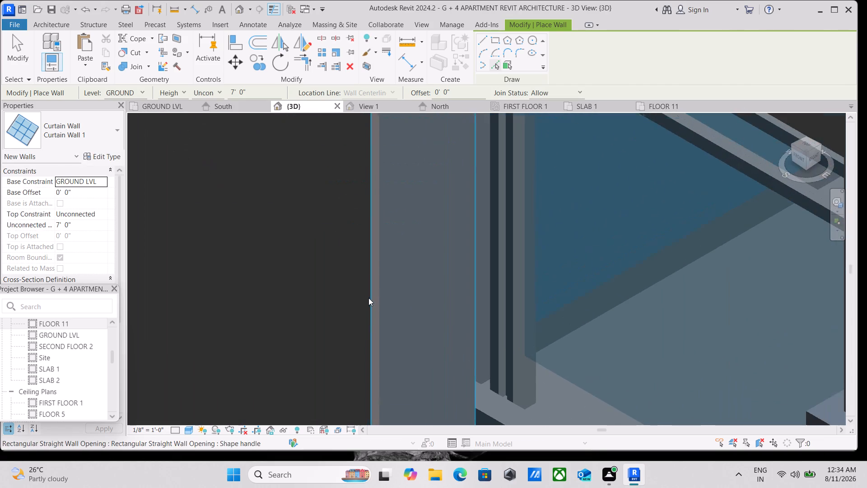
# Set the vertical grid layout of the Curtain Wall 1 type to Fixed Distance with 5' 0" spacing.
pyautogui.scroll(-5, 422, 271)
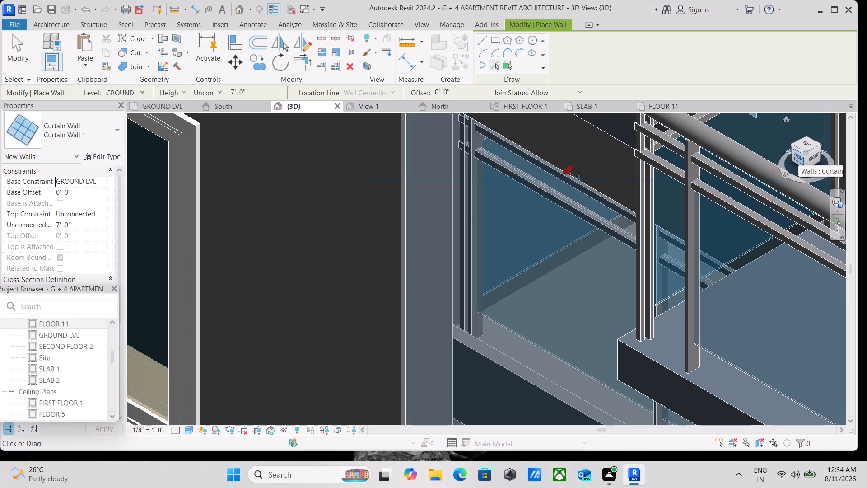
pyautogui.click(799, 153)
pyautogui.scroll(4, 539, 285)
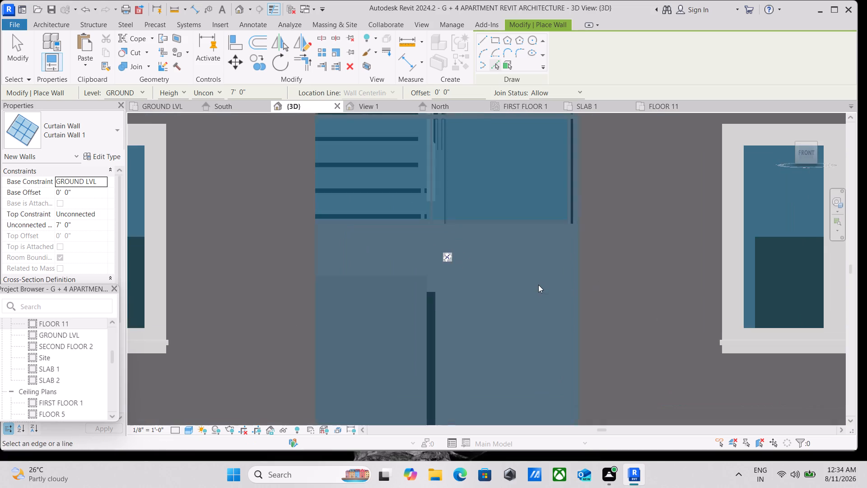
pyautogui.scroll(-2, 299, 256)
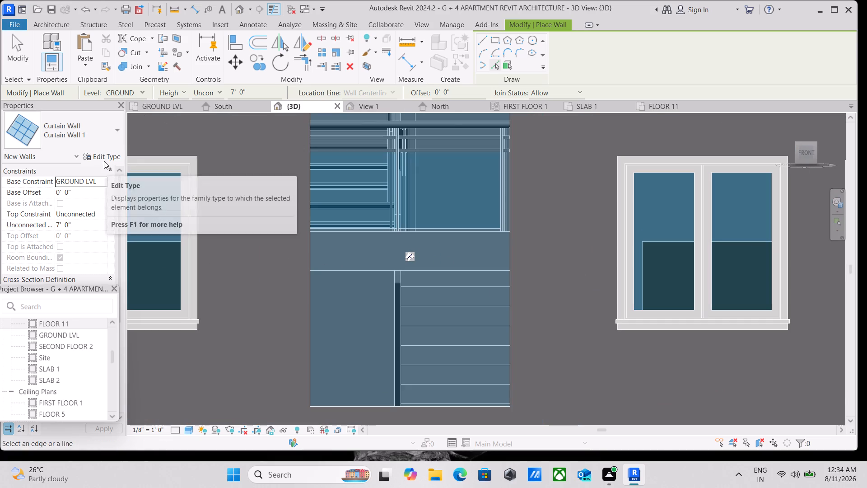
pyautogui.click(104, 158)
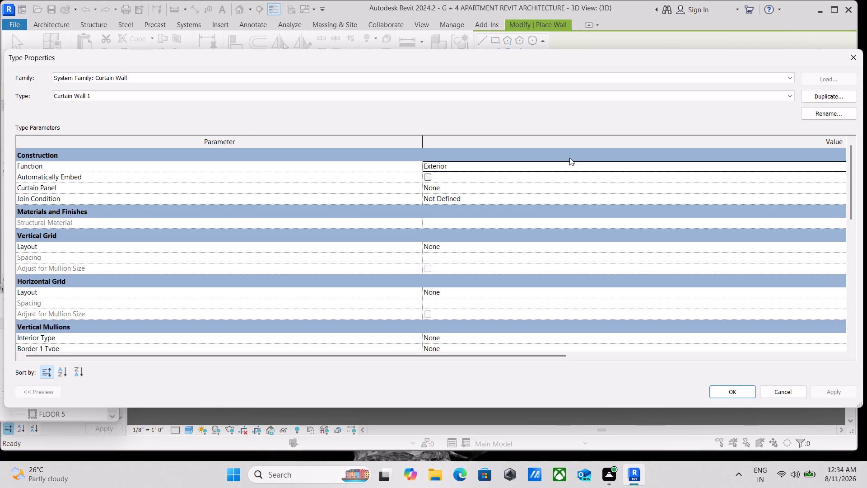
pyautogui.scroll(-1, 347, 325)
pyautogui.scroll(2, 433, 271)
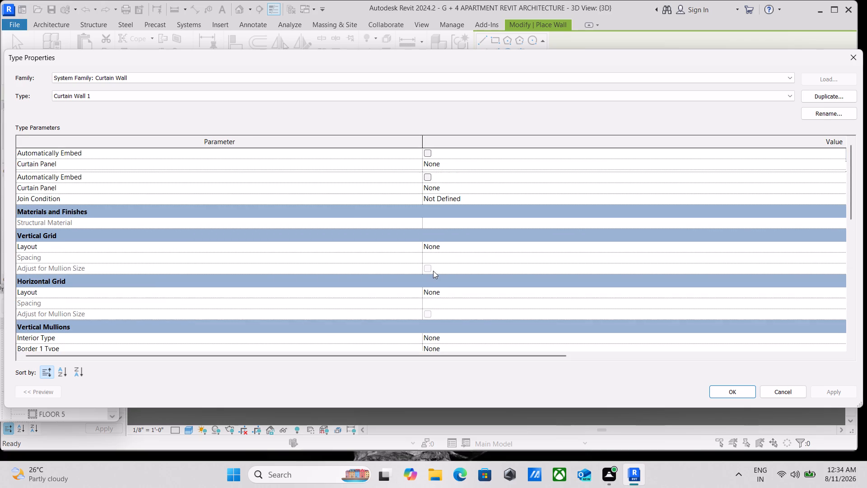
pyautogui.click(449, 247)
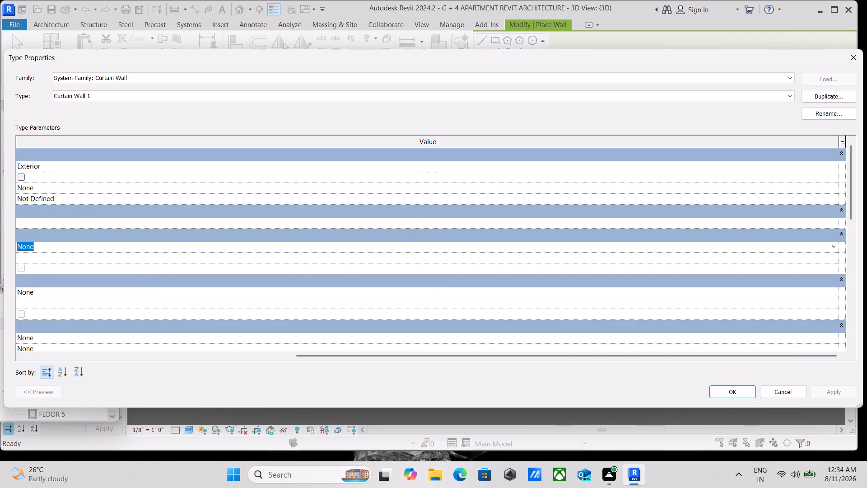
pyautogui.click(782, 250)
pyautogui.click(836, 245)
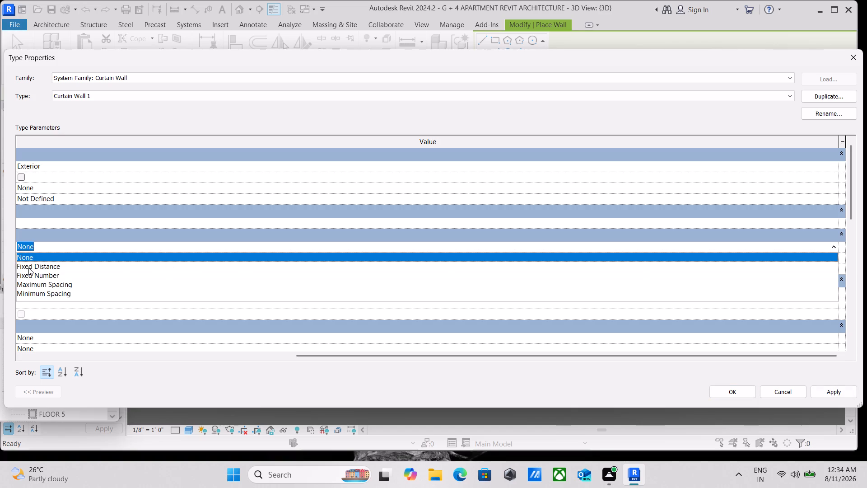
pyautogui.click(28, 267)
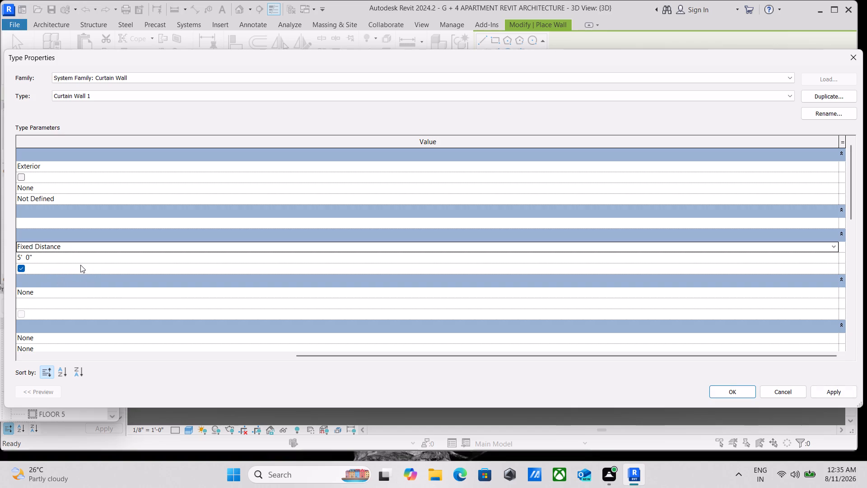
pyautogui.click(80, 261)
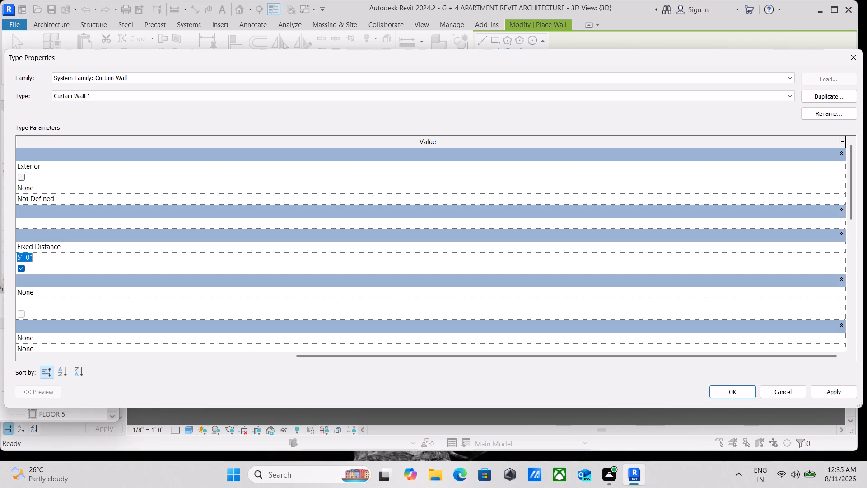
pyautogui.click(86, 268)
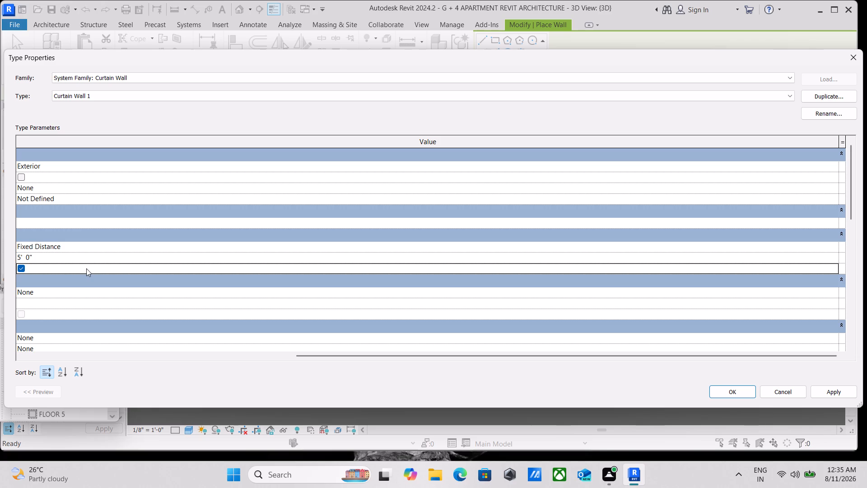
pyautogui.scroll(-1, 534, 389)
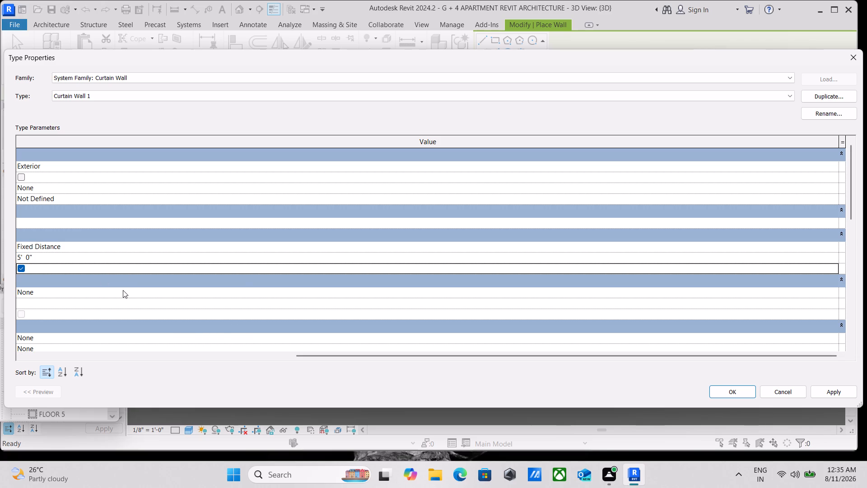
# Set the Curtain Wall 1 type's horizontal grid layout to Fixed Distance with 5' 0" spacing and apply the type changes.
pyautogui.click(123, 290)
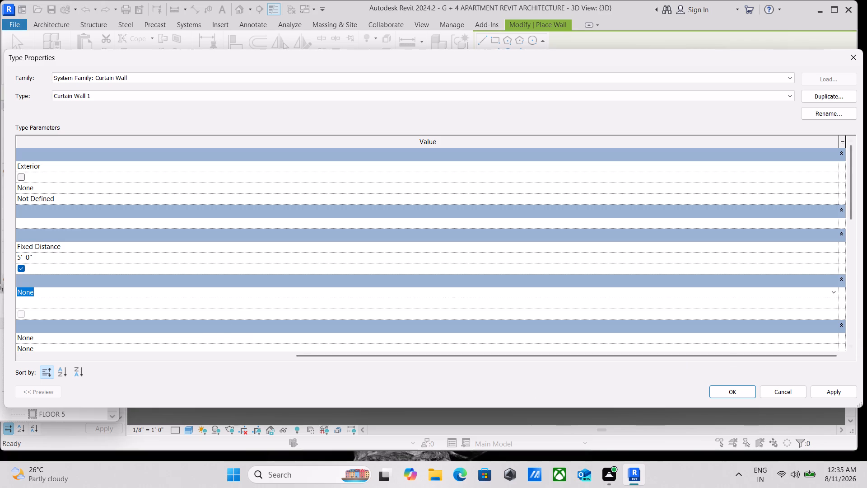
pyautogui.click(832, 294)
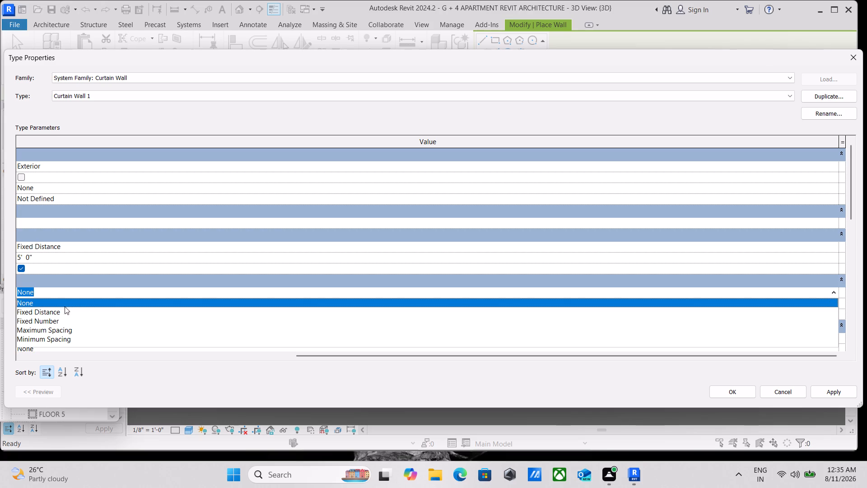
pyautogui.click(47, 312)
pyautogui.scroll(-3, 68, 295)
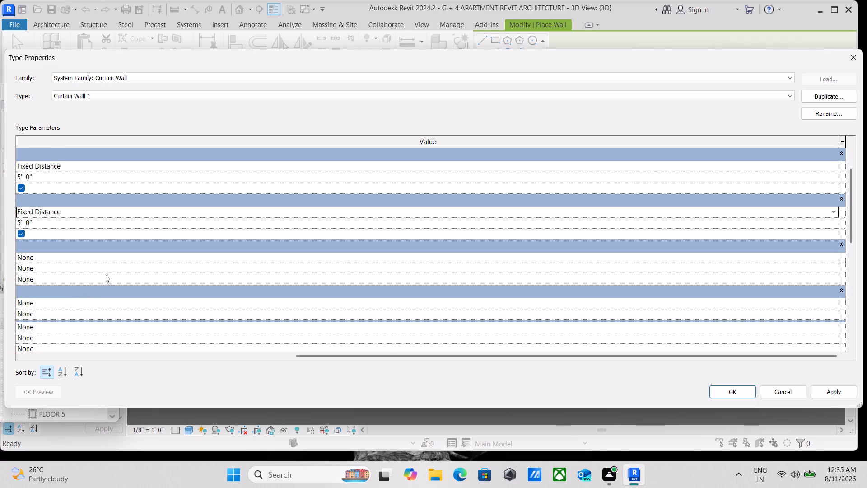
pyautogui.scroll(4, 107, 272)
pyautogui.scroll(3, 197, 212)
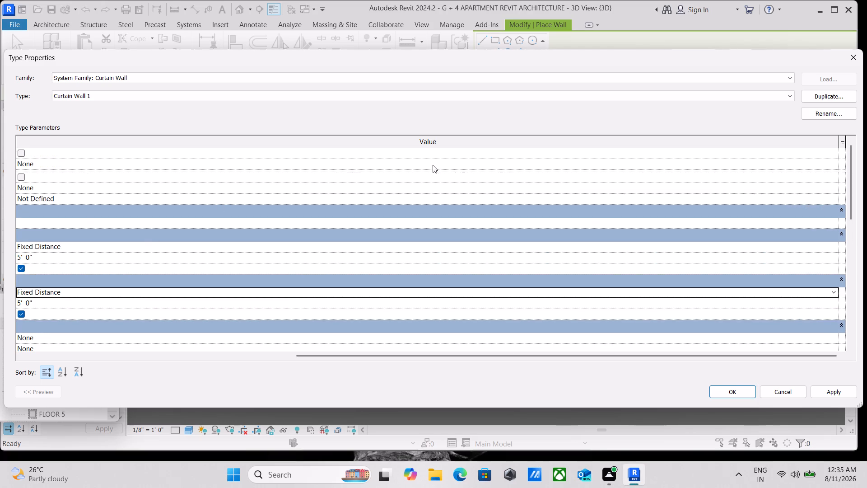
pyautogui.click(829, 392)
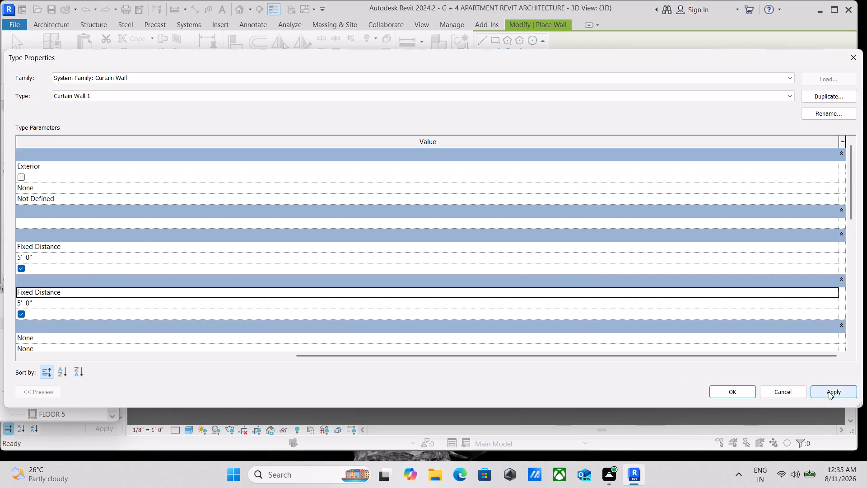
pyautogui.click(737, 390)
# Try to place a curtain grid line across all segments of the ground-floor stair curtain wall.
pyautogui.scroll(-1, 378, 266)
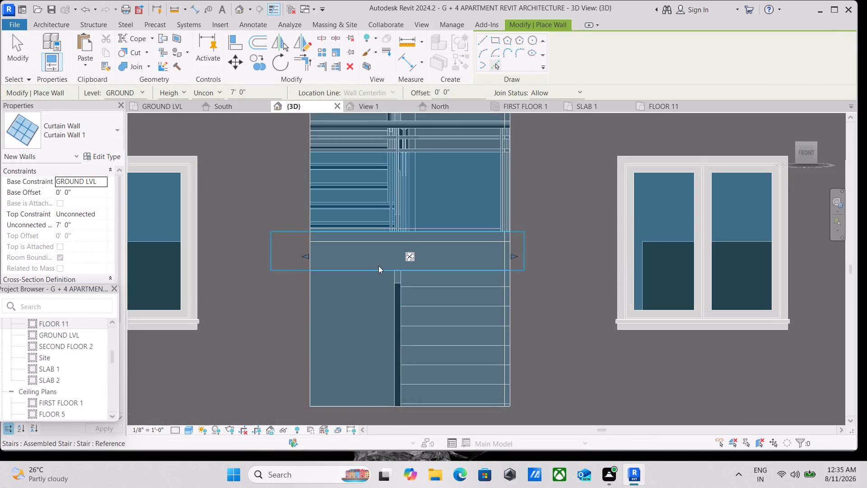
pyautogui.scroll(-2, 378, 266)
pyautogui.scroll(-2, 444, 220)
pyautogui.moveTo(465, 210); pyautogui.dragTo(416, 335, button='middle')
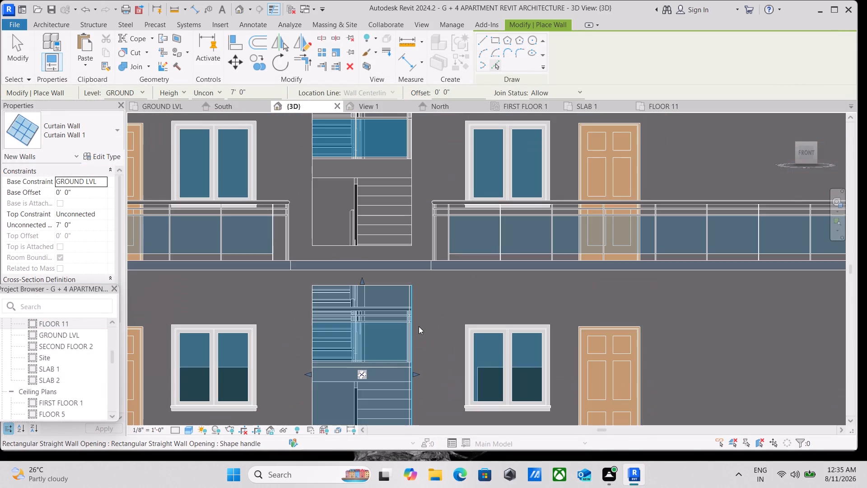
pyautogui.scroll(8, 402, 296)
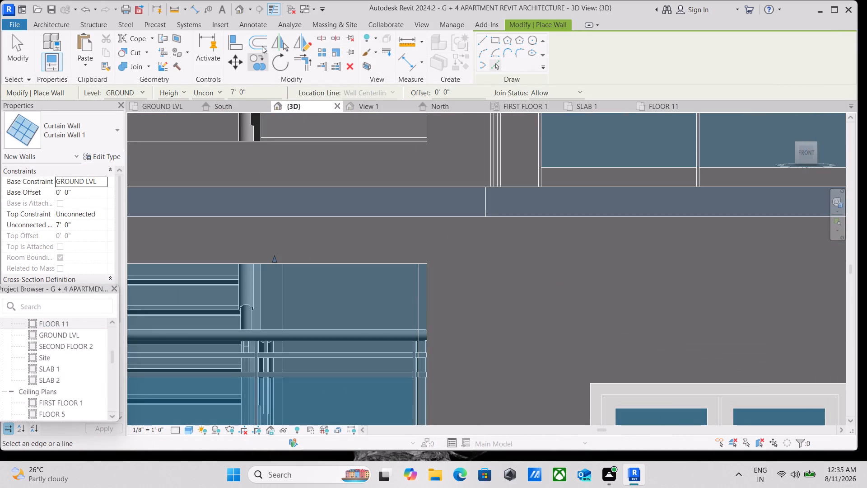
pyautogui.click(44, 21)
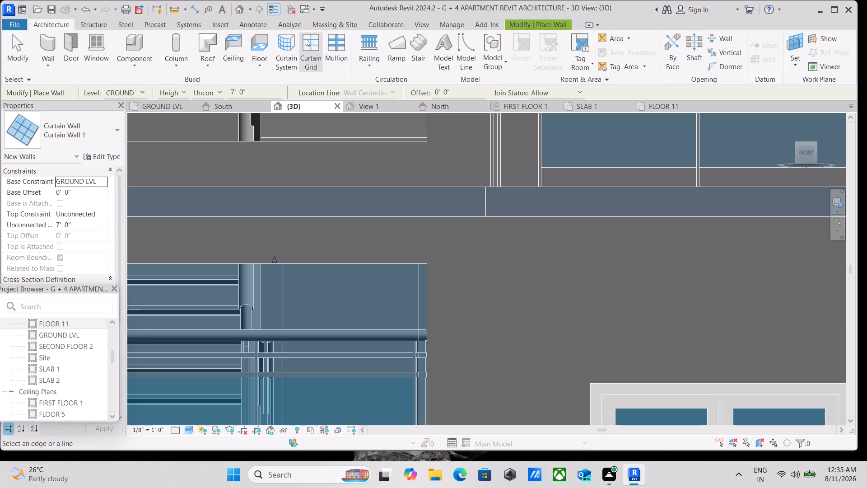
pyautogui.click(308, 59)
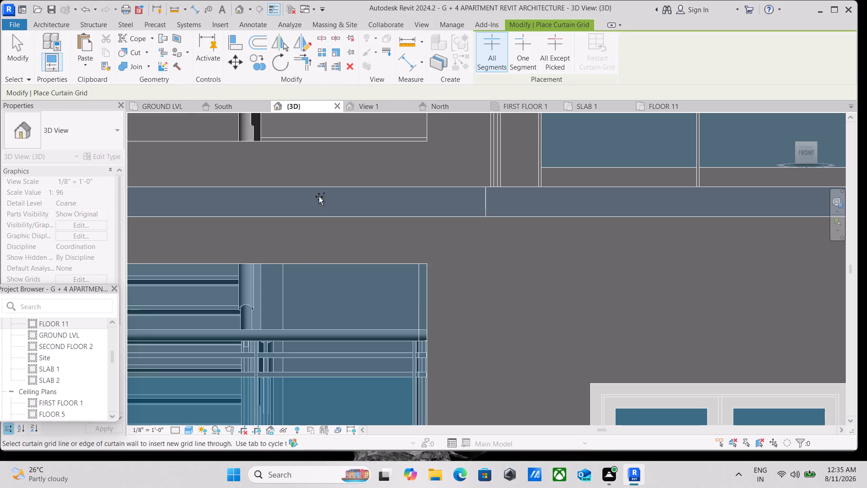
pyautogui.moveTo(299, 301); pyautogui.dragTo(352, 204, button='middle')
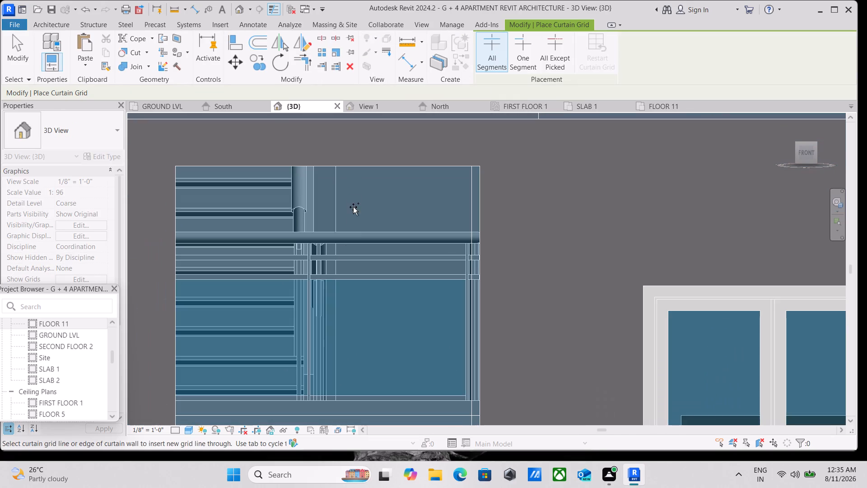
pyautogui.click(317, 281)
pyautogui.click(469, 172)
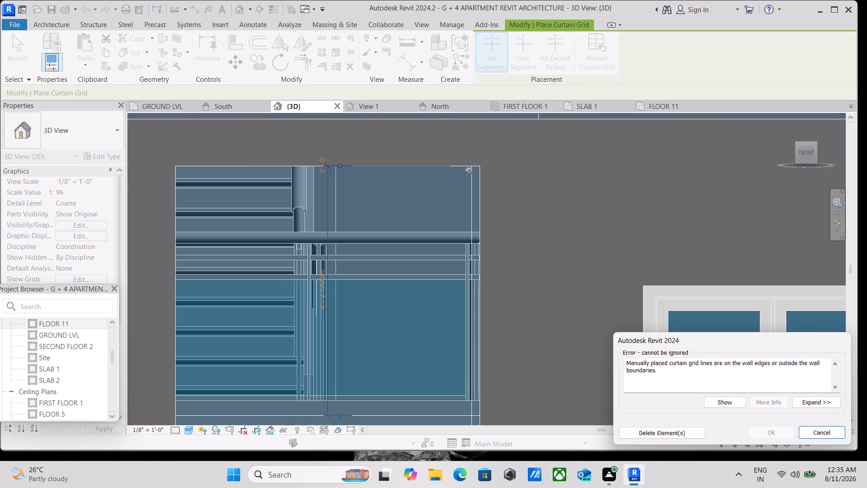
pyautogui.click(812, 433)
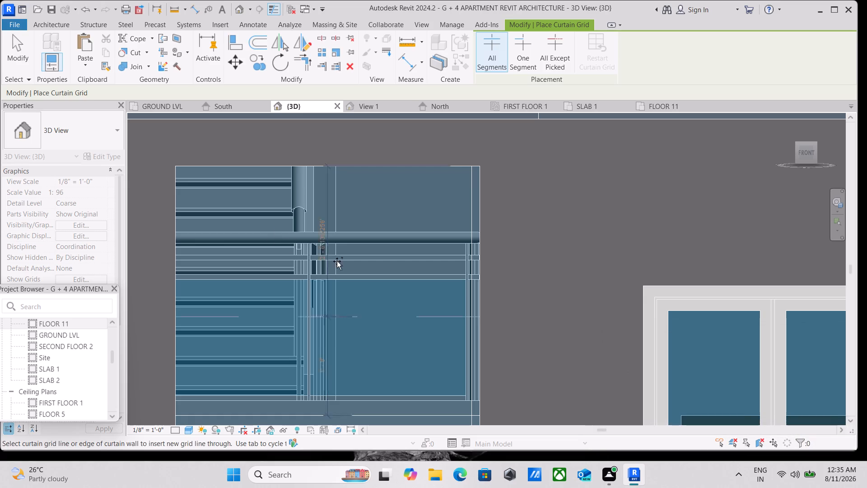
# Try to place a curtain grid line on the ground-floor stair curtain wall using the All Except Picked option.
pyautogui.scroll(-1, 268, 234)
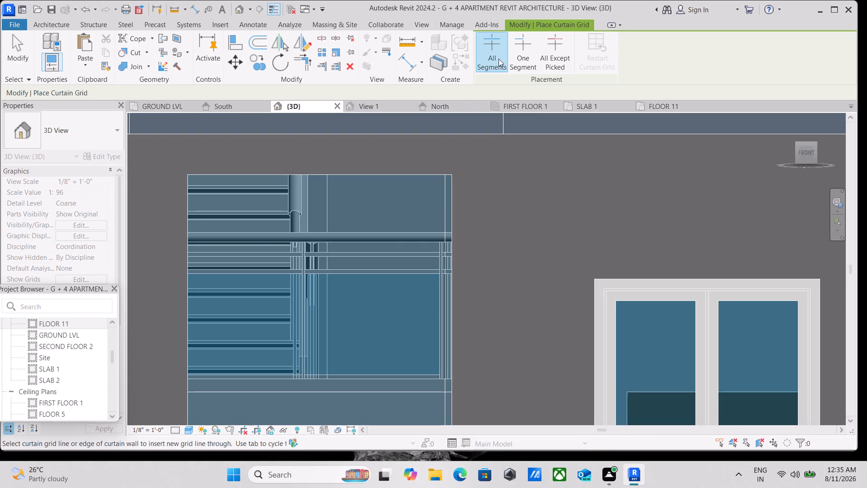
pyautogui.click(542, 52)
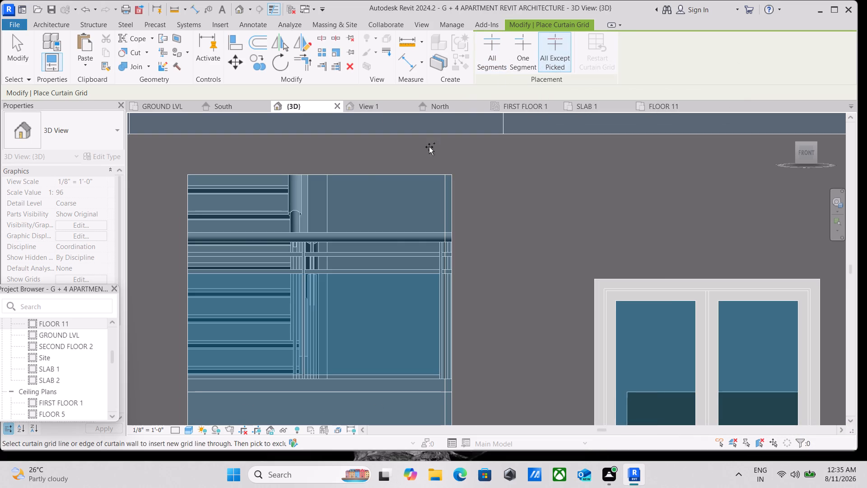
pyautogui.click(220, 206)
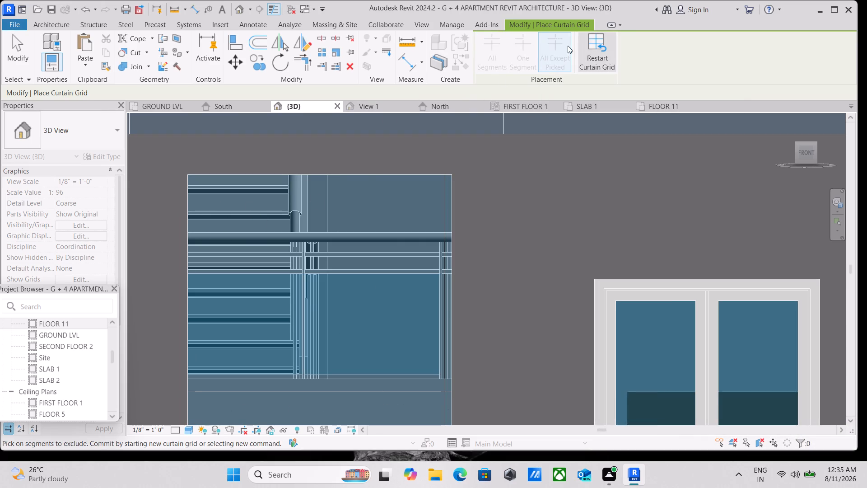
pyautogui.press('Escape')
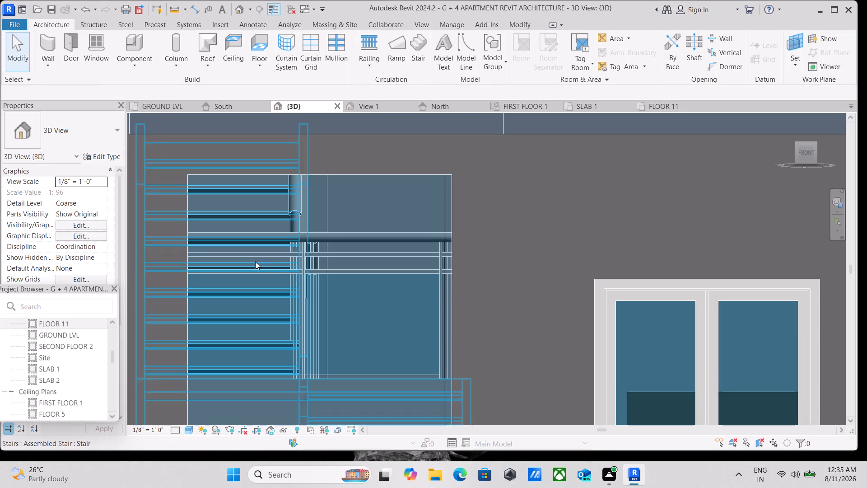
# Examine the grid and mullion settings in the type properties of the ground-floor stair curtain wall.
pyautogui.click(447, 173)
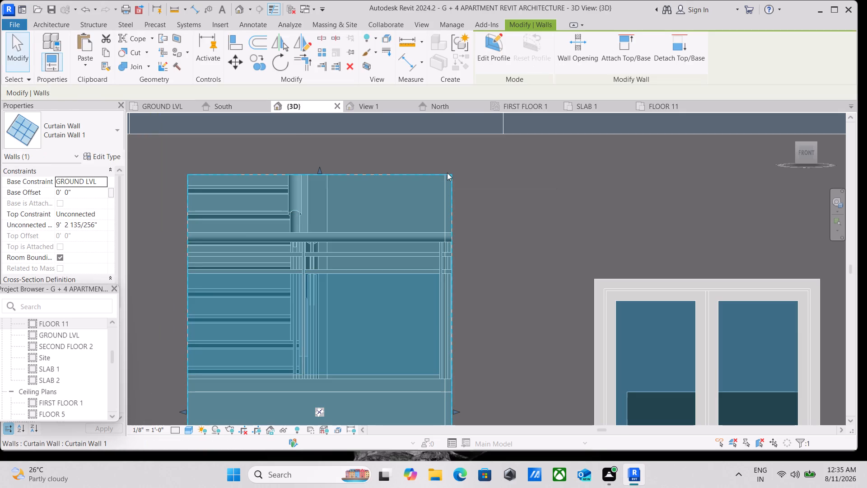
pyautogui.click(97, 157)
pyautogui.scroll(-2, 450, 292)
pyautogui.scroll(2, 450, 292)
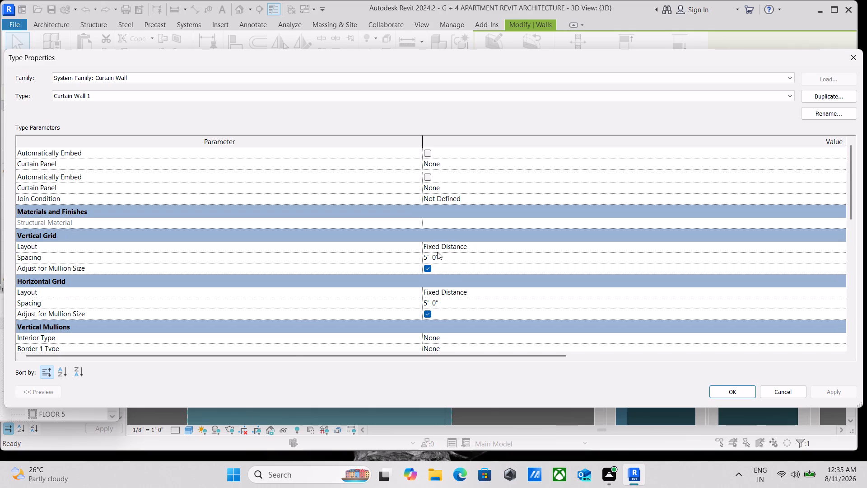
pyautogui.click(437, 252)
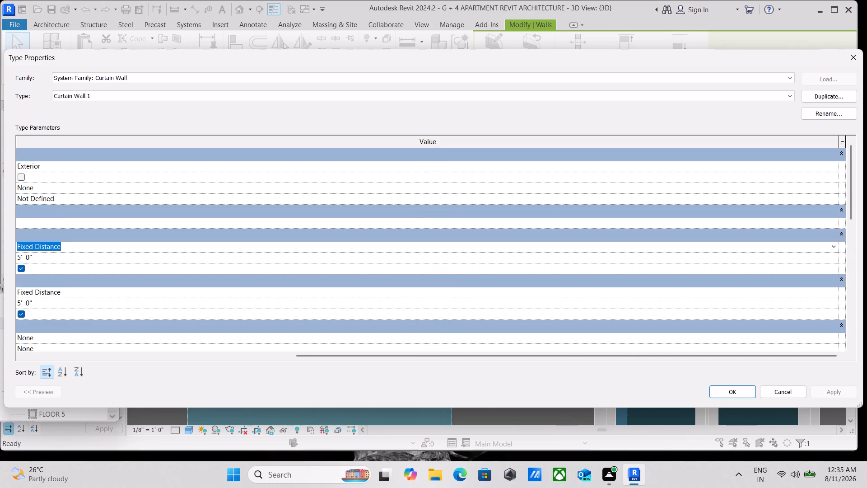
pyautogui.scroll(-1, 330, 268)
pyautogui.scroll(-2, 191, 274)
pyautogui.scroll(-3, 146, 280)
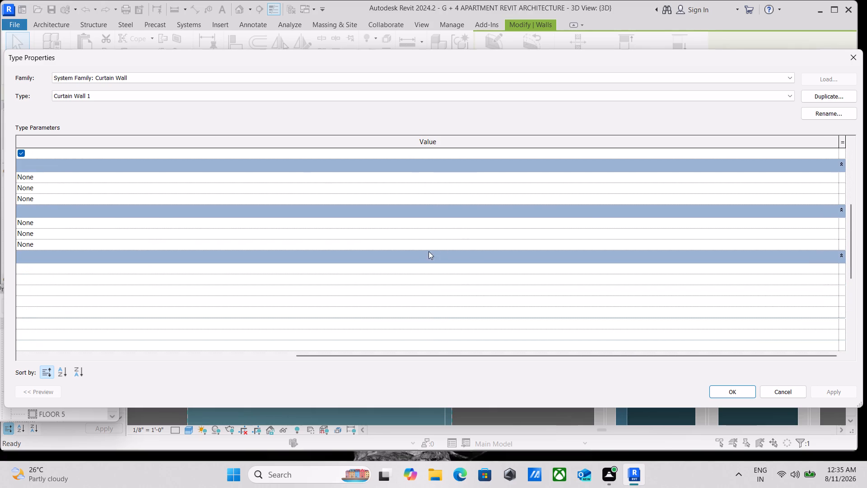
pyautogui.scroll(-6, 238, 335)
pyautogui.scroll(4, 238, 335)
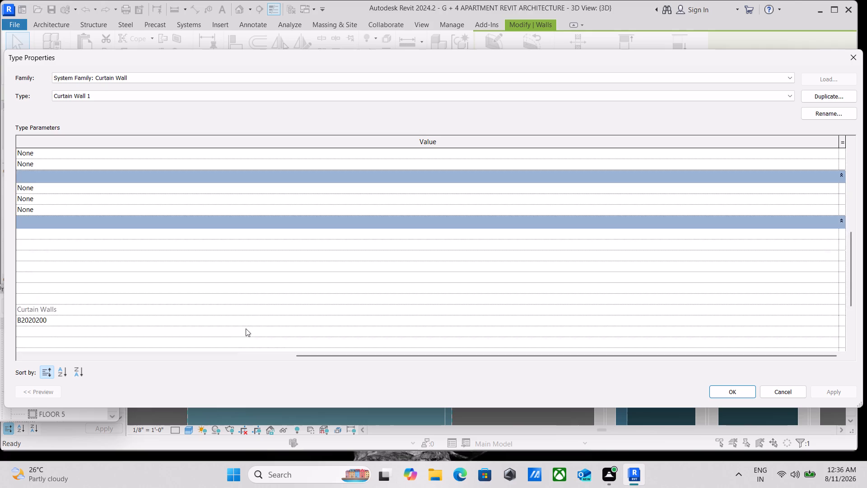
pyautogui.scroll(1, 246, 328)
pyautogui.click(855, 55)
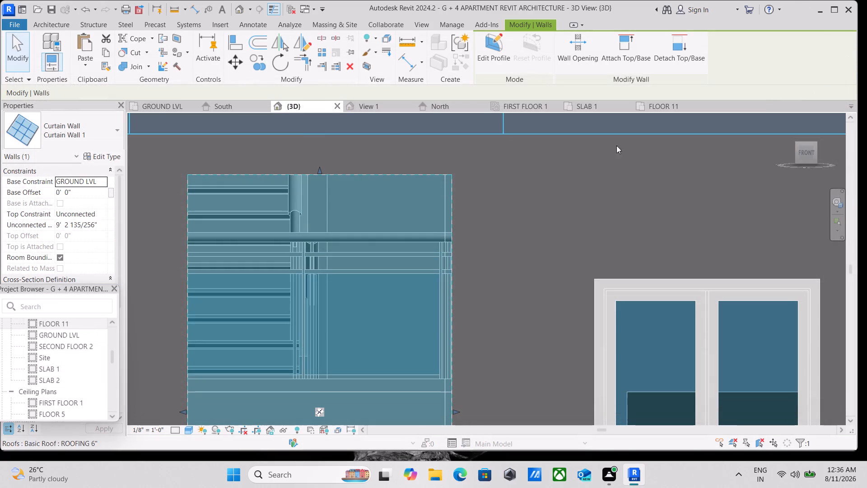
# Change the ground-floor stair curtain wall's type from Curtain Wall 1 to Storefront.
pyautogui.click(103, 131)
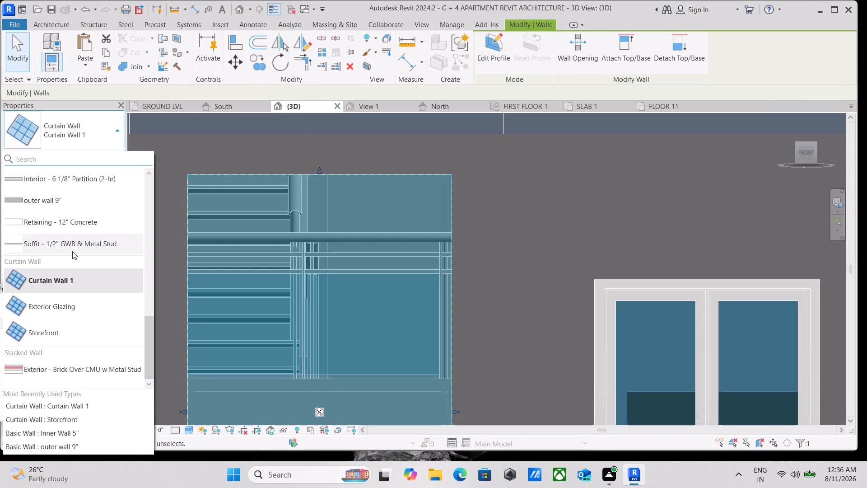
pyautogui.click(55, 333)
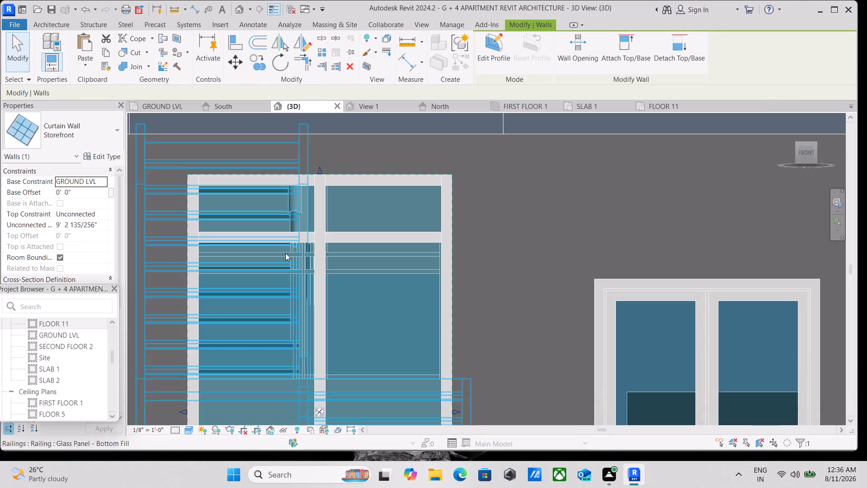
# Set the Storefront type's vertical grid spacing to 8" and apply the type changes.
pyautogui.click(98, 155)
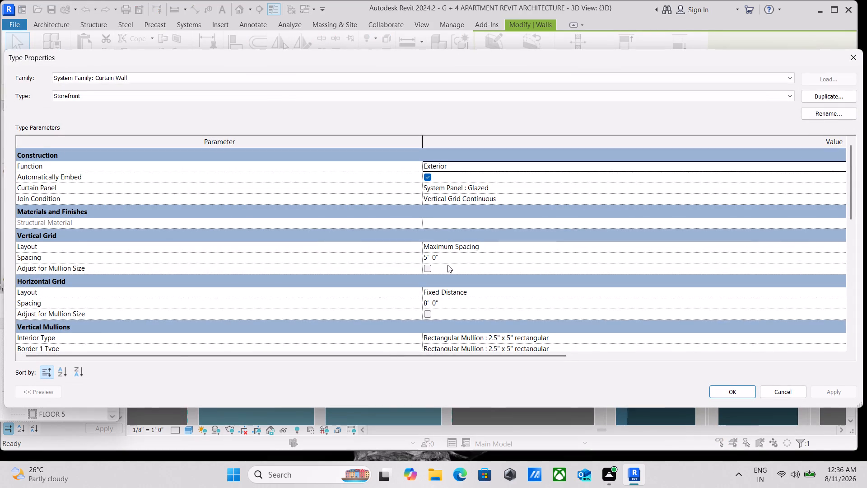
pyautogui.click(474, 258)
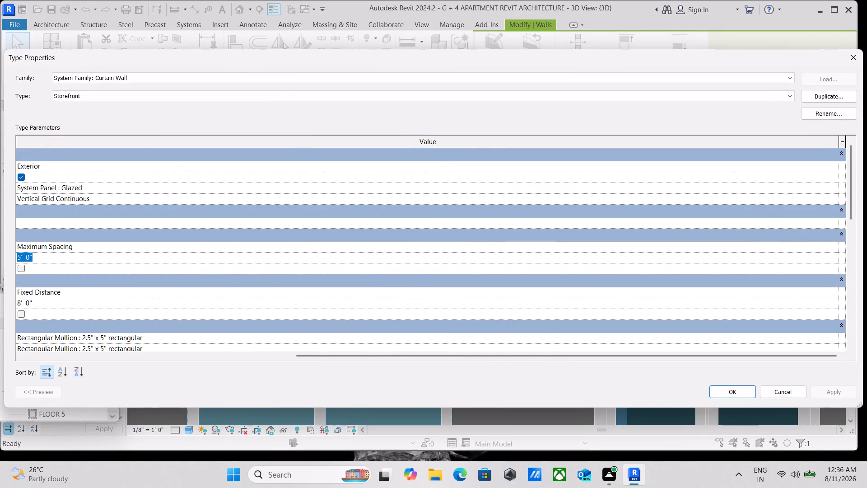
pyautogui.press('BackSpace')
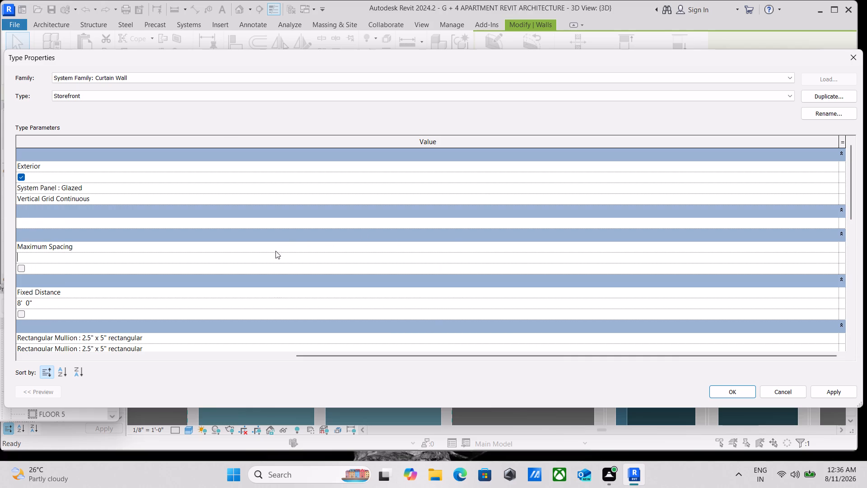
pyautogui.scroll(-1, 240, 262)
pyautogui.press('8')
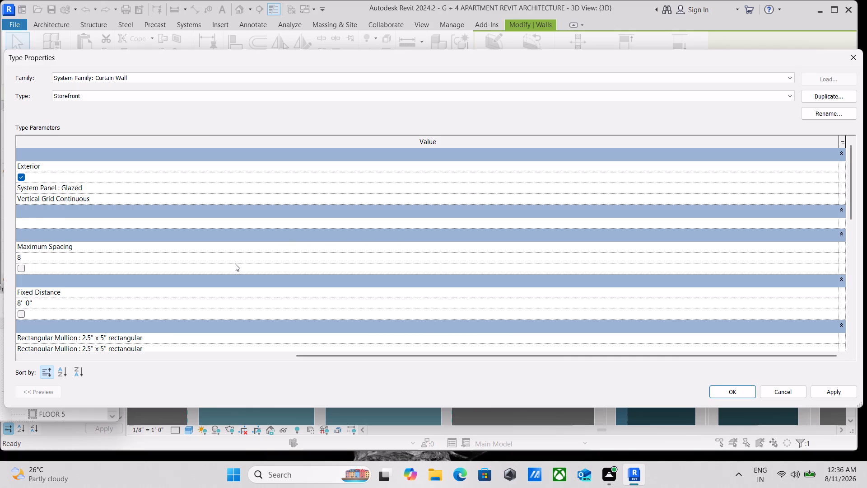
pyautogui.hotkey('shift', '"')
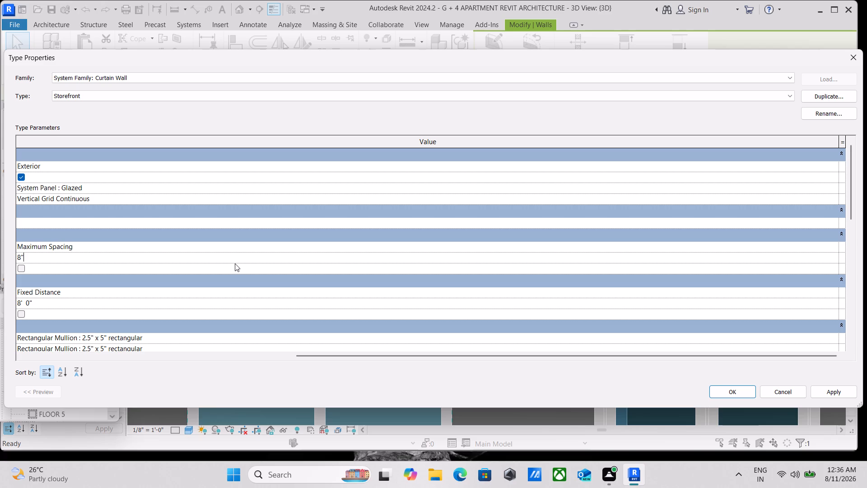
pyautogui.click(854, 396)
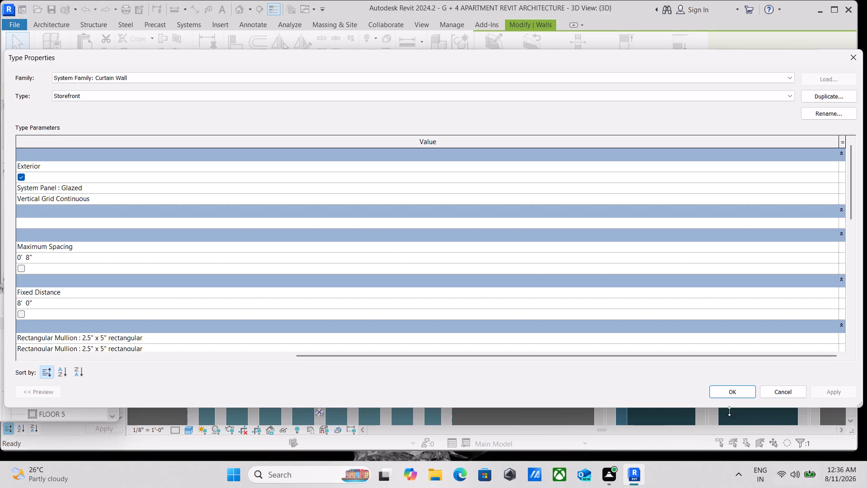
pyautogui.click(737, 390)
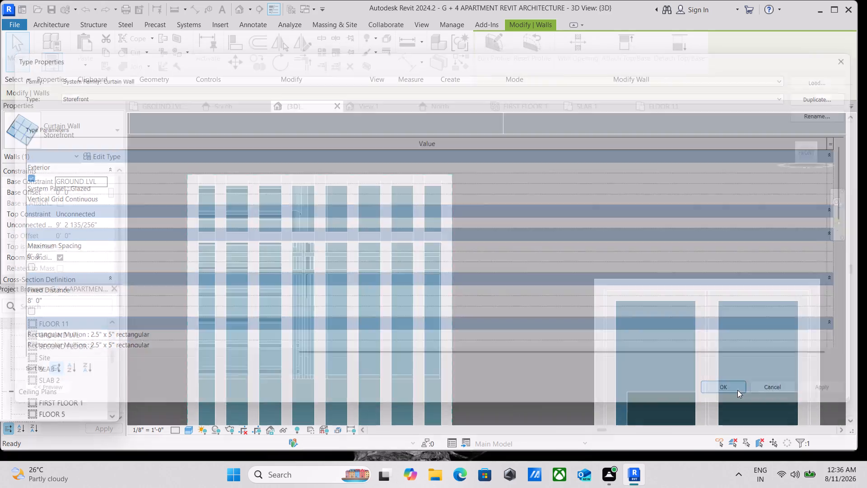
# Set the Storefront type's horizontal grid spacing to 8" and apply the type changes.
pyautogui.scroll(-1, 347, 278)
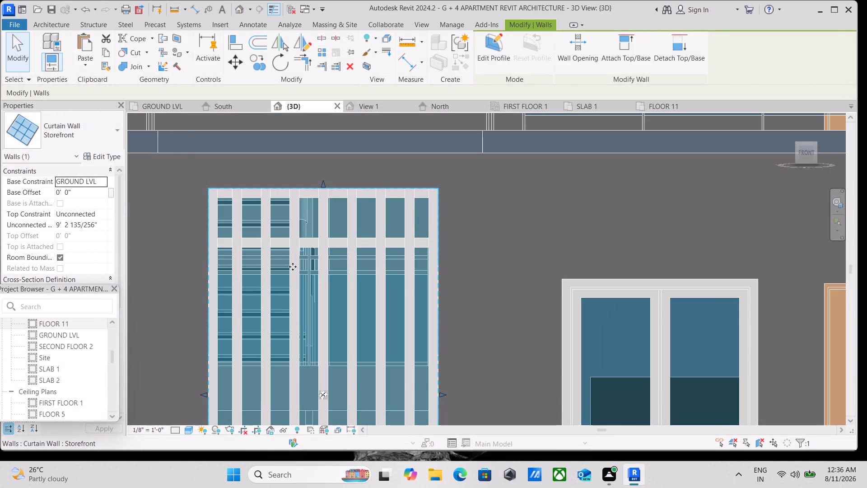
pyautogui.click(93, 156)
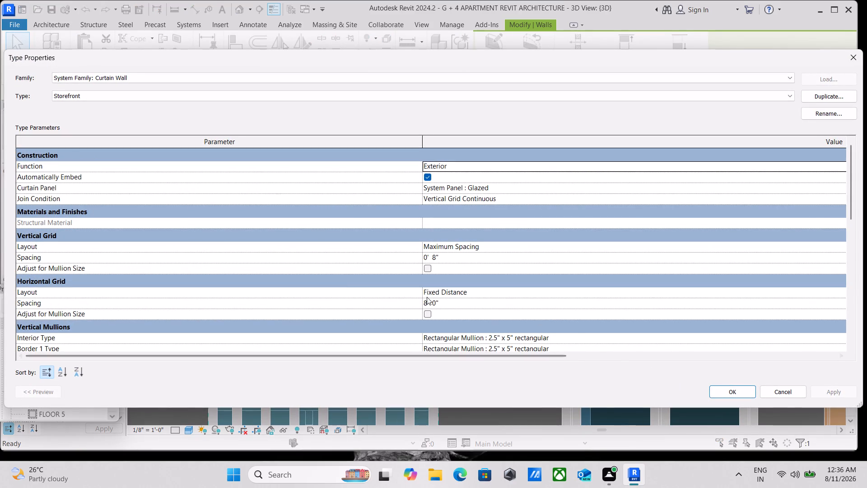
pyautogui.click(450, 300)
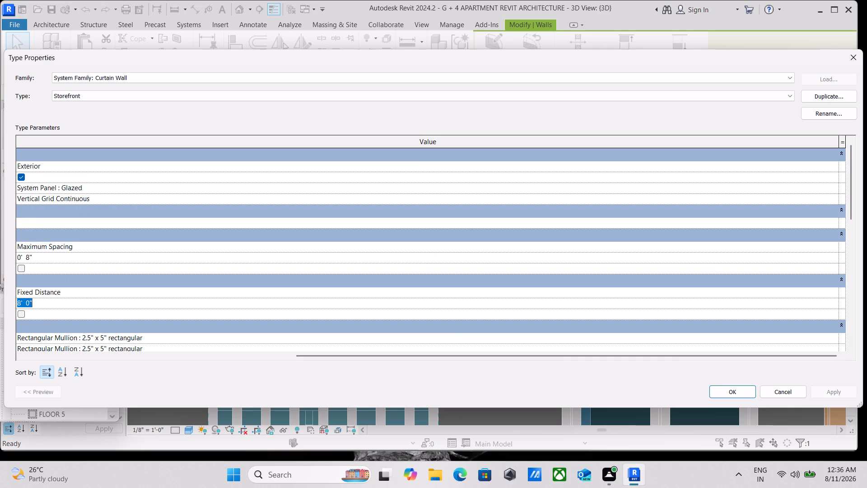
pyautogui.press('8')
pyautogui.hotkey('shift', '"')
pyautogui.click(850, 390)
pyautogui.click(735, 392)
# Examine the ground-floor stair curtain wall's mullion grid up close and against the whole front facade.
pyautogui.scroll(-1, 735, 392)
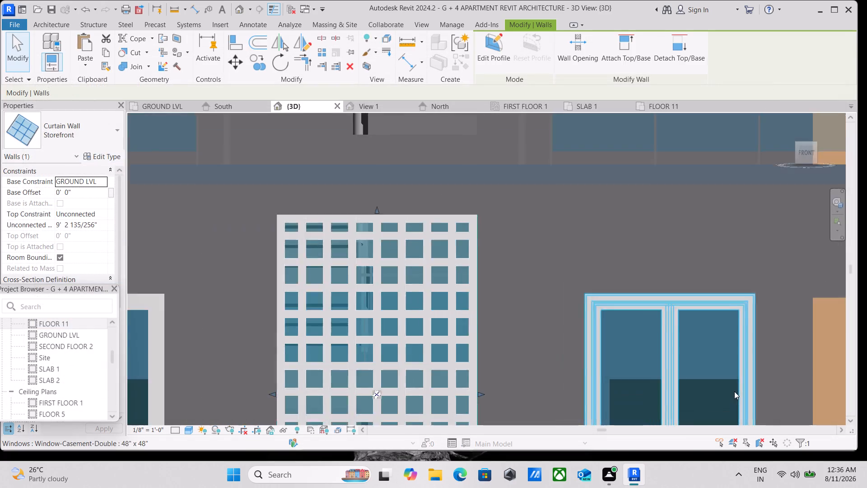
pyautogui.scroll(-3, 734, 391)
pyautogui.scroll(-10, 541, 337)
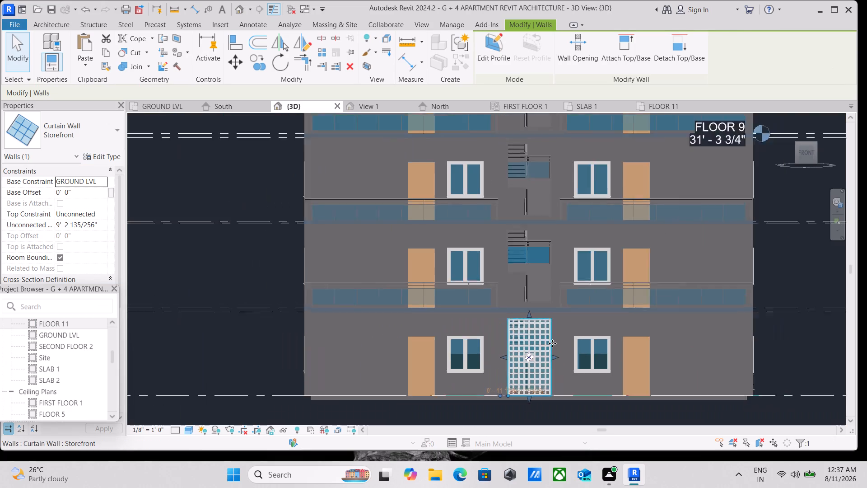
pyautogui.moveTo(552, 343); pyautogui.dragTo(428, 332, button='middle')
pyautogui.scroll(13, 429, 333)
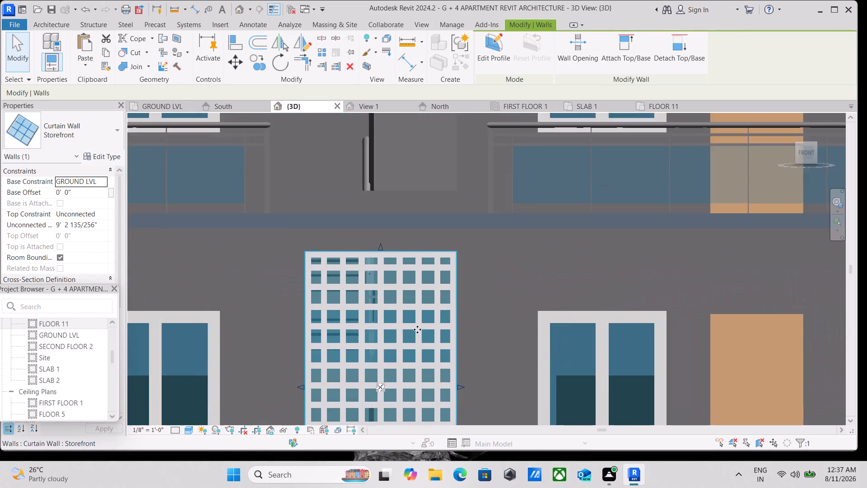
pyautogui.scroll(3, 417, 329)
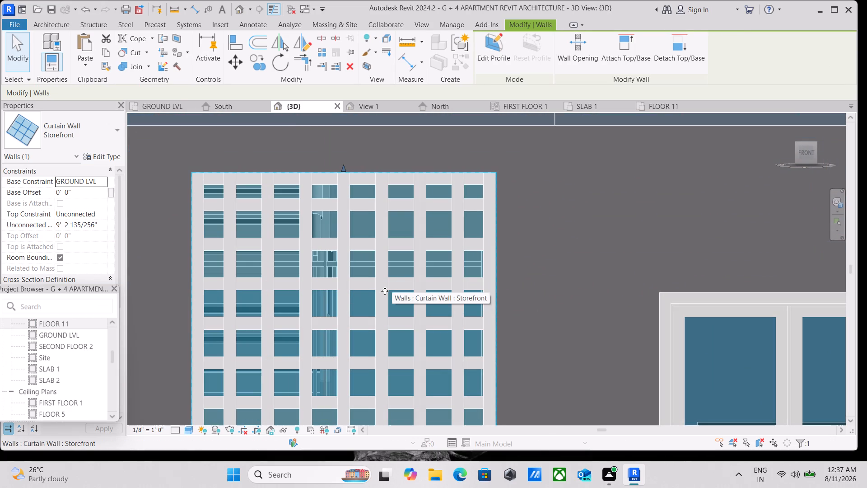
# Set the Storefront type's vertical grid layout to Fixed Distance with 5" spacing and apply the type changes.
pyautogui.click(385, 291)
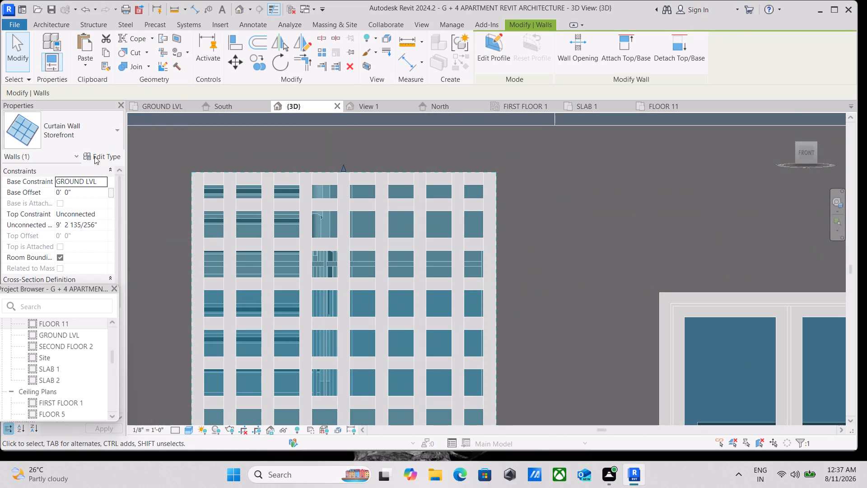
pyautogui.click(95, 159)
pyautogui.scroll(-1, 760, 435)
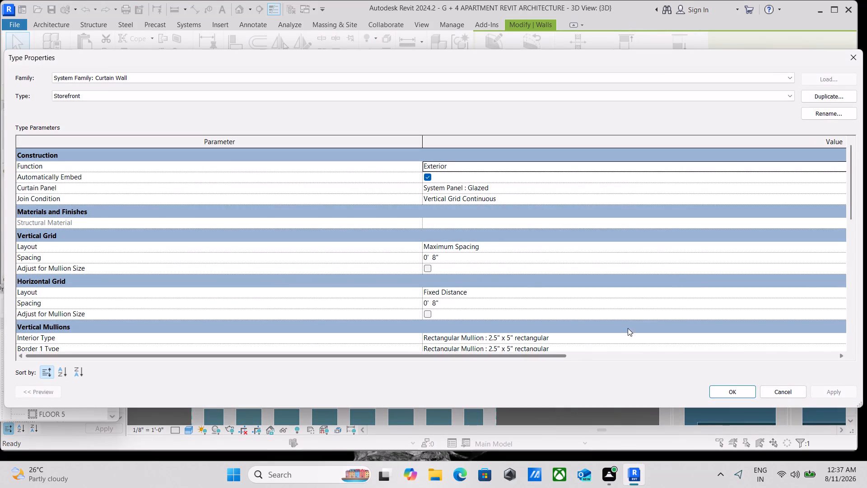
pyautogui.click(455, 244)
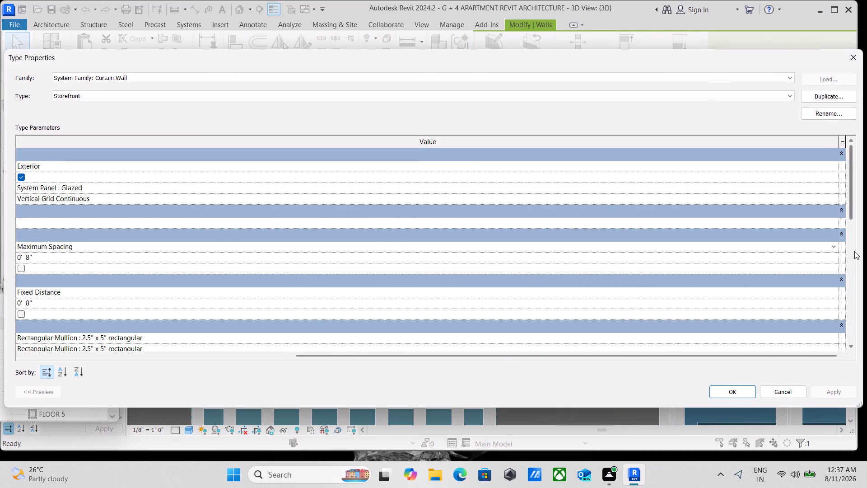
pyautogui.click(837, 246)
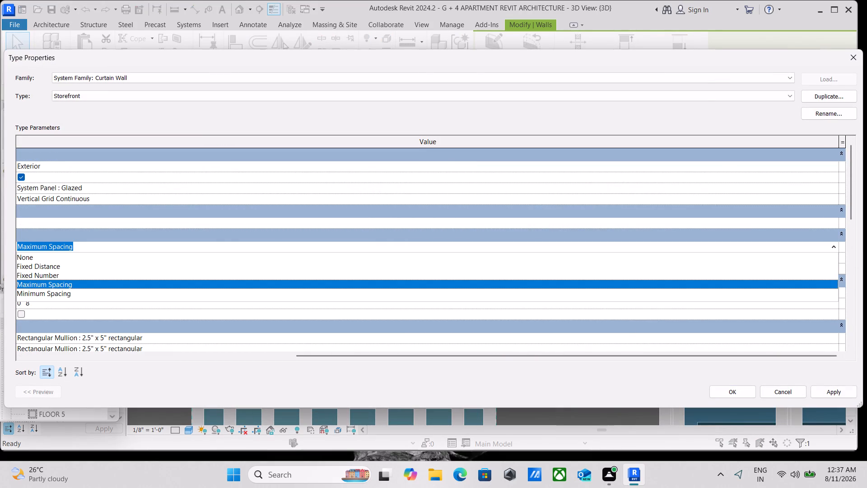
pyautogui.click(65, 268)
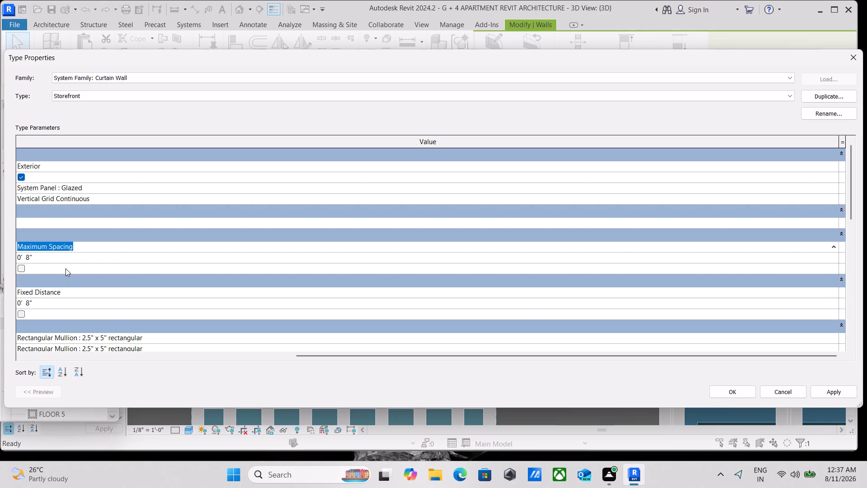
pyautogui.click(135, 259)
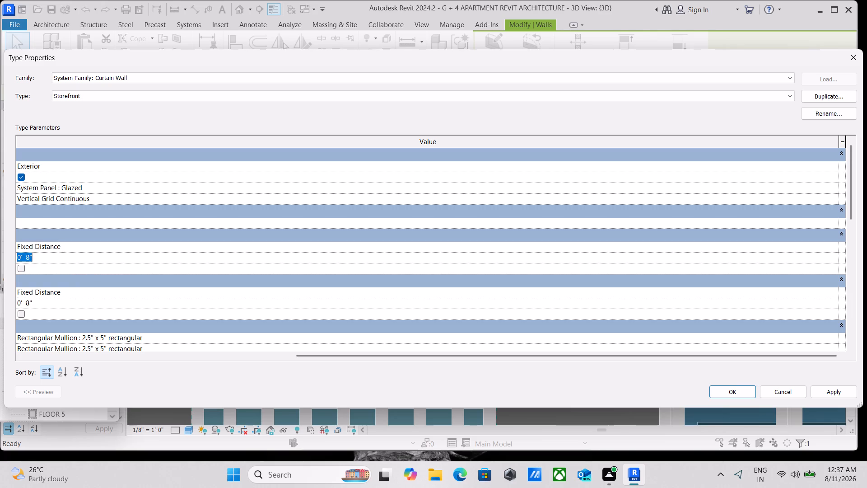
pyautogui.press('5')
pyautogui.hotkey('shift', '"')
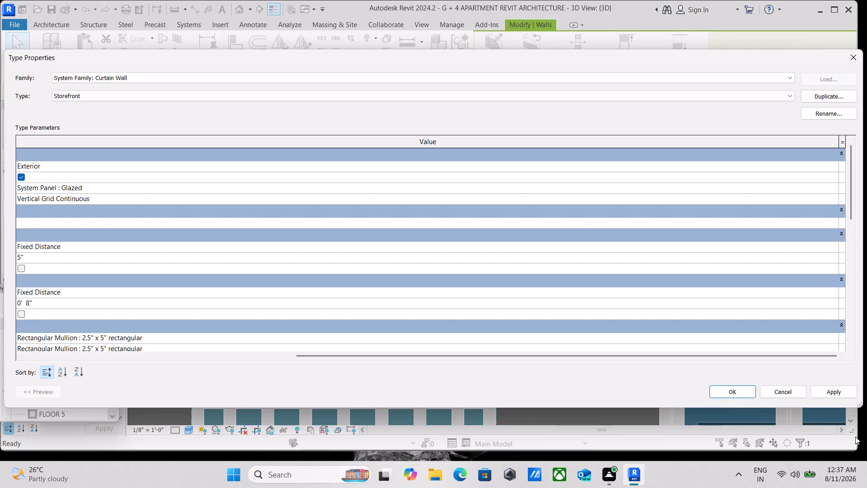
pyautogui.click(842, 389)
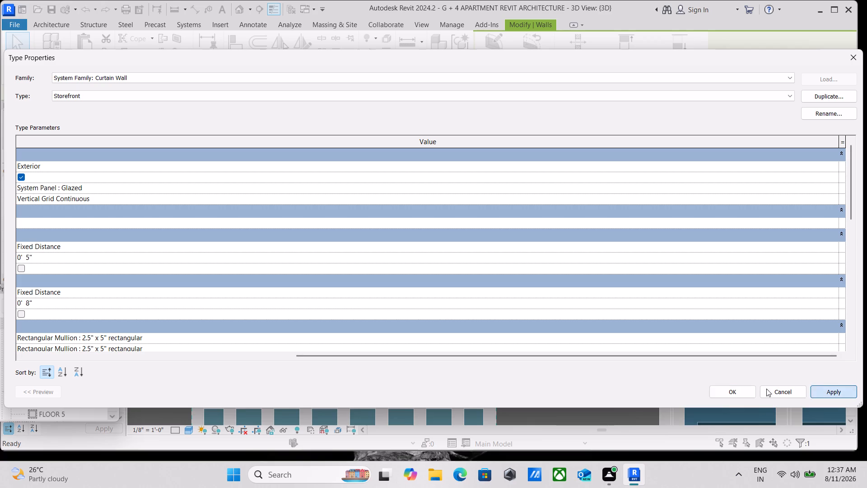
pyautogui.click(745, 391)
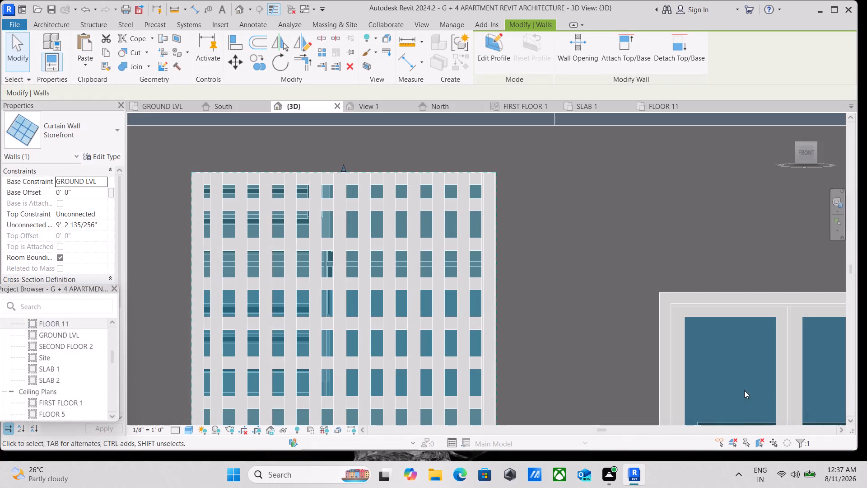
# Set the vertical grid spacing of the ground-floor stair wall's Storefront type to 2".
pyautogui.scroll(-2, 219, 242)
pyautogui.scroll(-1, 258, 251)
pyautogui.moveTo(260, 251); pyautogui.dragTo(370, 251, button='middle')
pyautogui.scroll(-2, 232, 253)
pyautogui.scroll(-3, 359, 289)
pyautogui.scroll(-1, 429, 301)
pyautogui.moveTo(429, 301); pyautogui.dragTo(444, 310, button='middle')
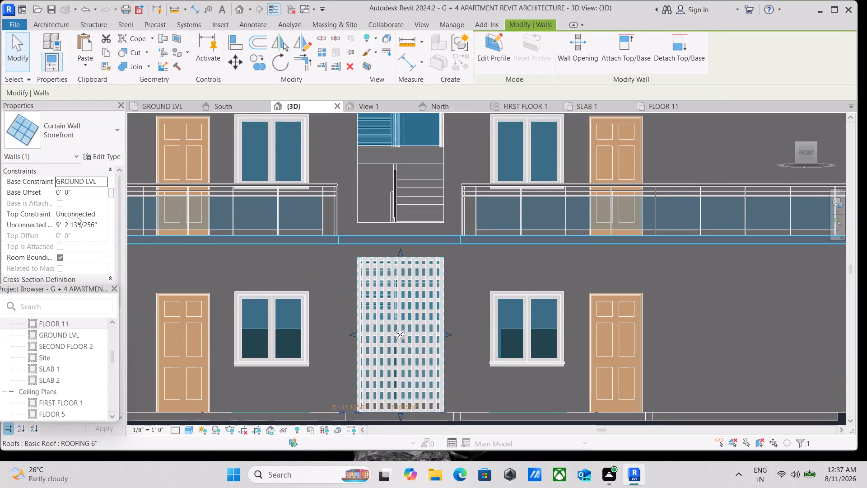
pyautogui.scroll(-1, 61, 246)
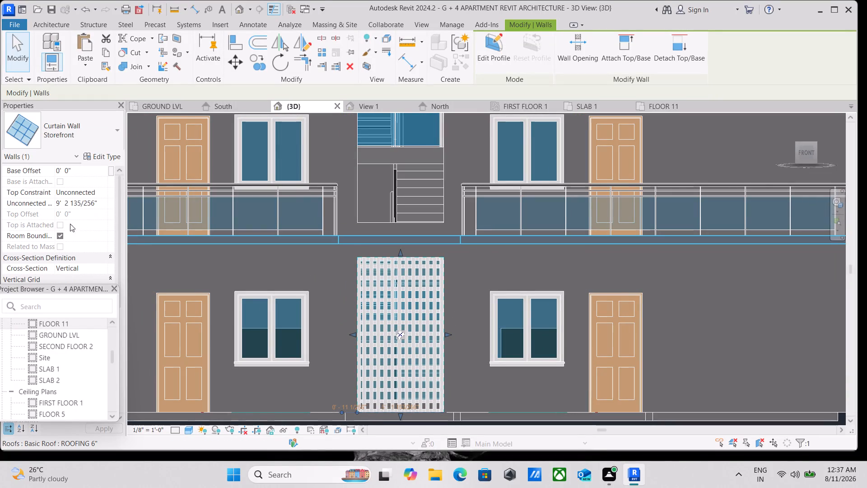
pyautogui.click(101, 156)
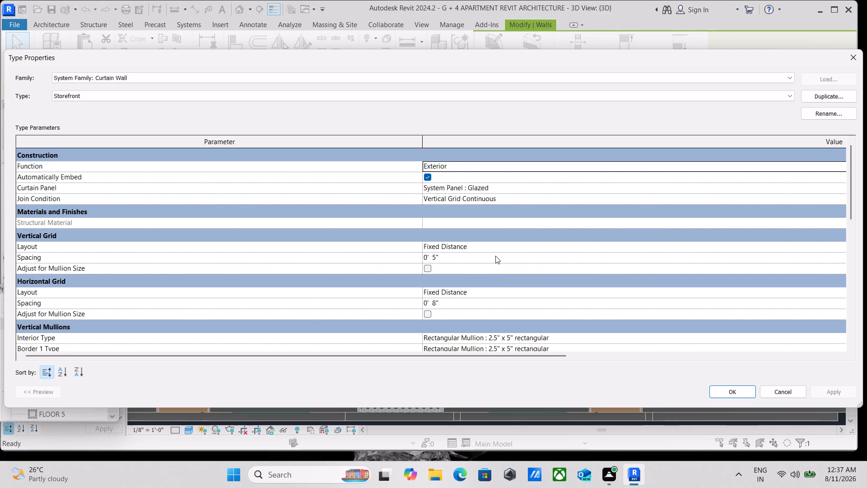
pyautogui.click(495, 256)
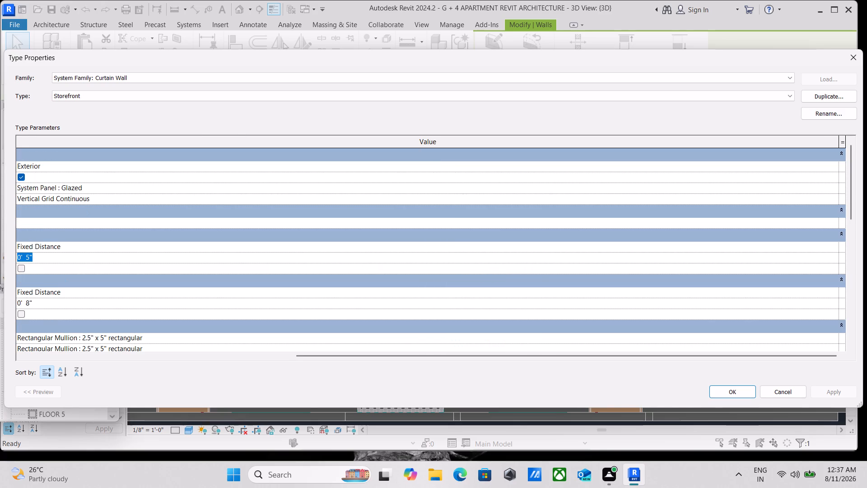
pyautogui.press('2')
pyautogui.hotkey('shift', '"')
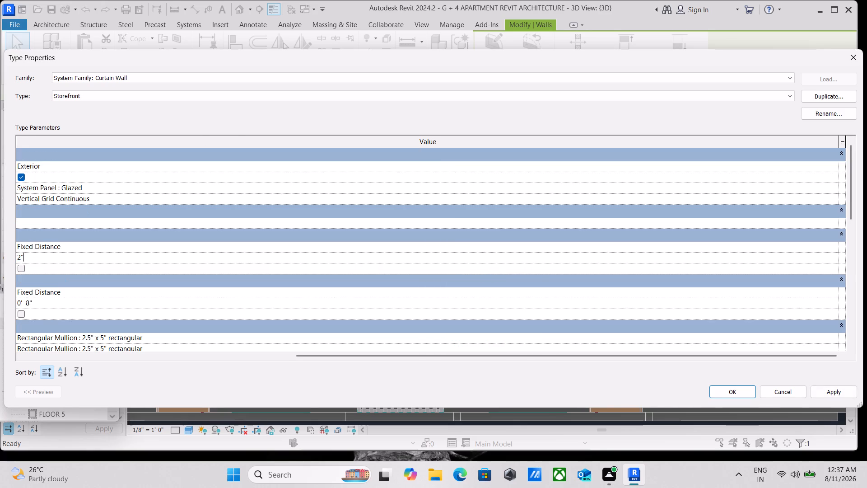
# Set the Storefront type's horizontal grid layout to None and apply the type changes.
pyautogui.click(517, 294)
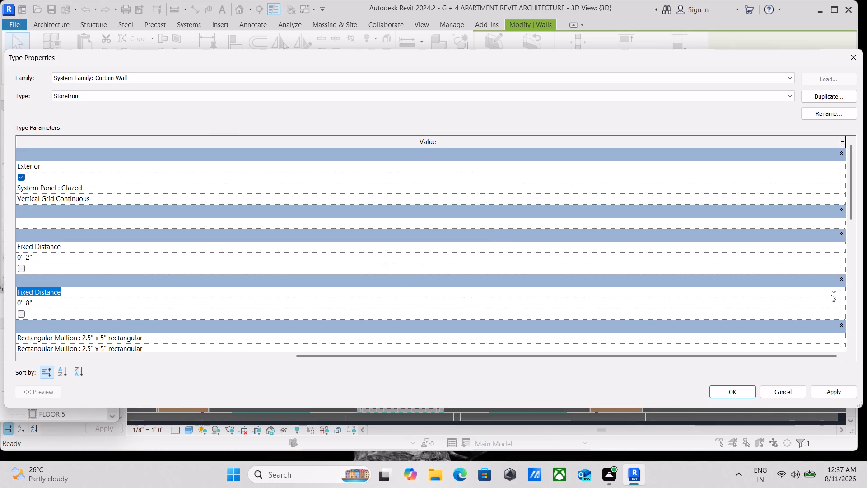
pyautogui.click(831, 295)
pyautogui.scroll(-2, 59, 296)
pyautogui.scroll(2, 65, 338)
pyautogui.click(22, 301)
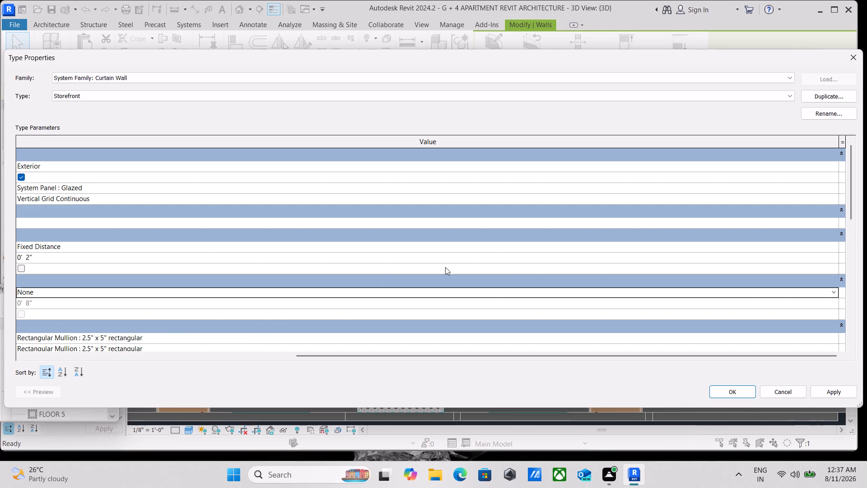
pyautogui.click(821, 388)
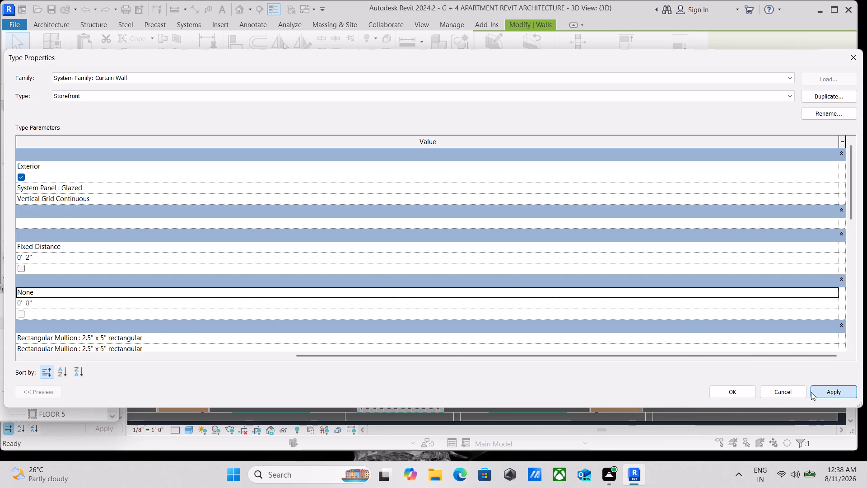
pyautogui.click(730, 392)
pyautogui.click(477, 270)
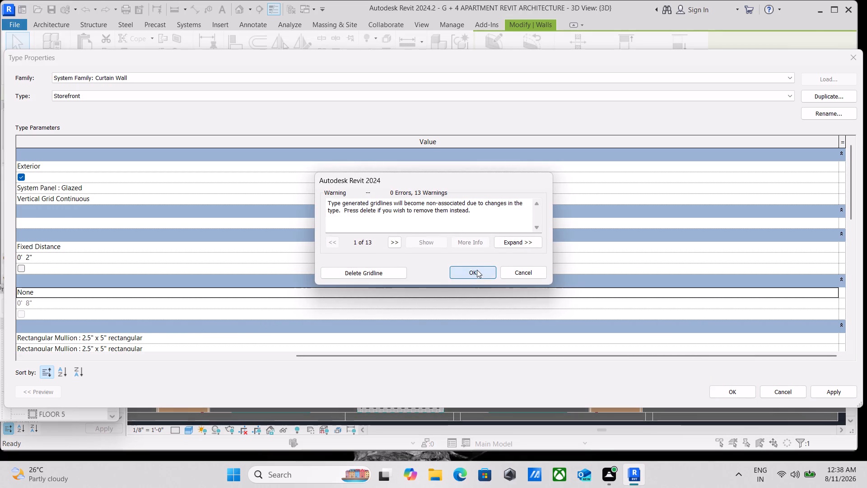
pyautogui.click(723, 389)
# Set the Storefront type's vertical grid spacing to 1' and apply the type changes.
pyautogui.scroll(7, 353, 290)
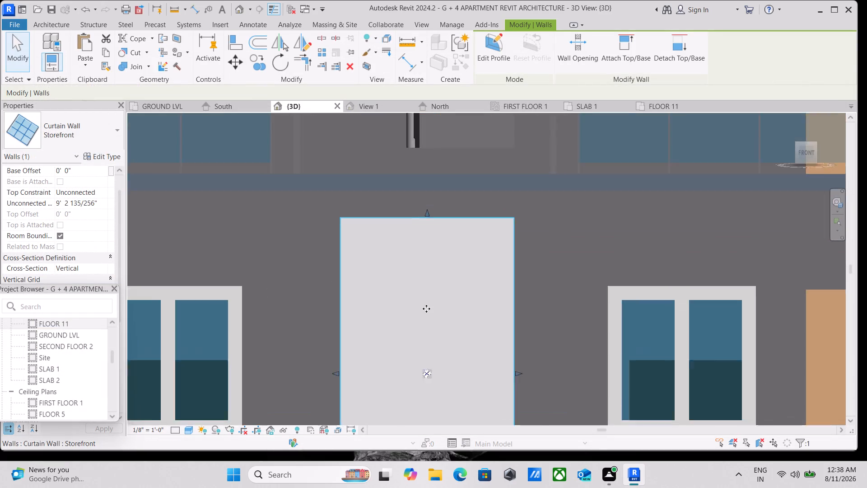
pyautogui.scroll(3, 364, 319)
pyautogui.scroll(4, 286, 304)
pyautogui.scroll(-3, 288, 302)
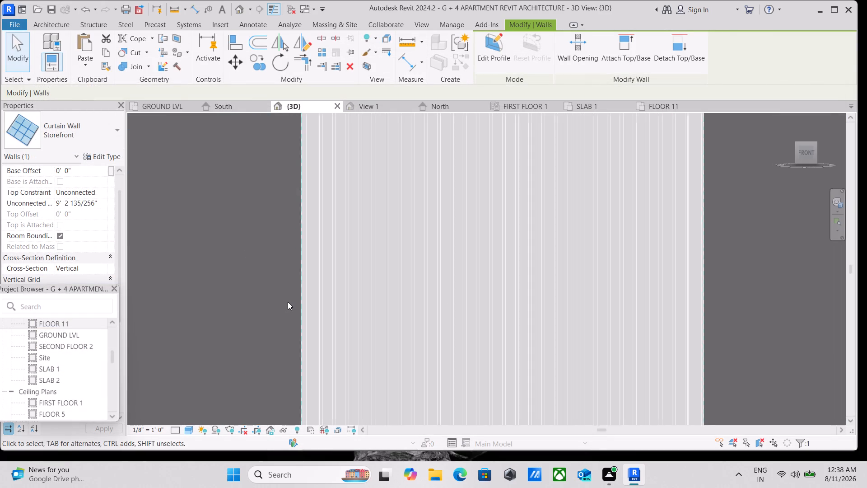
pyautogui.scroll(-3, 288, 302)
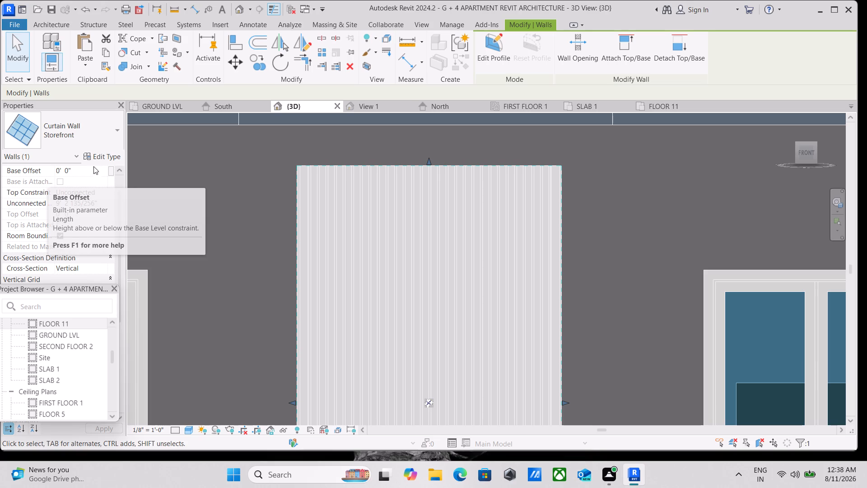
pyautogui.click(101, 154)
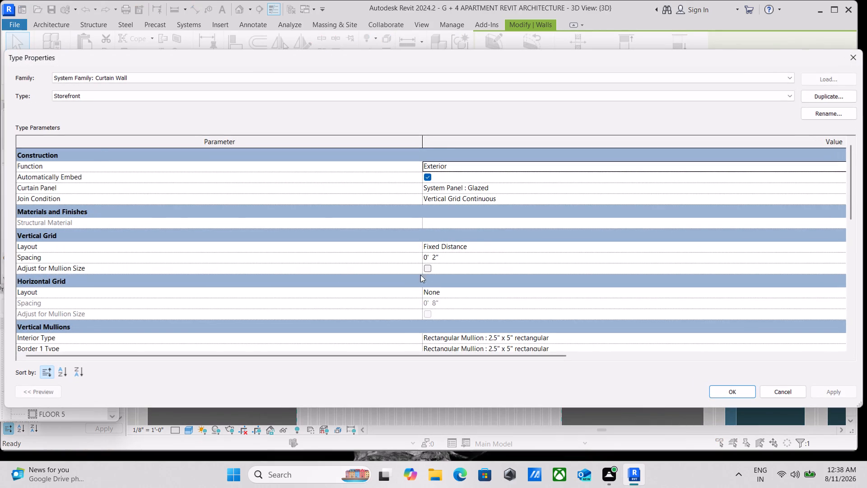
pyautogui.click(454, 259)
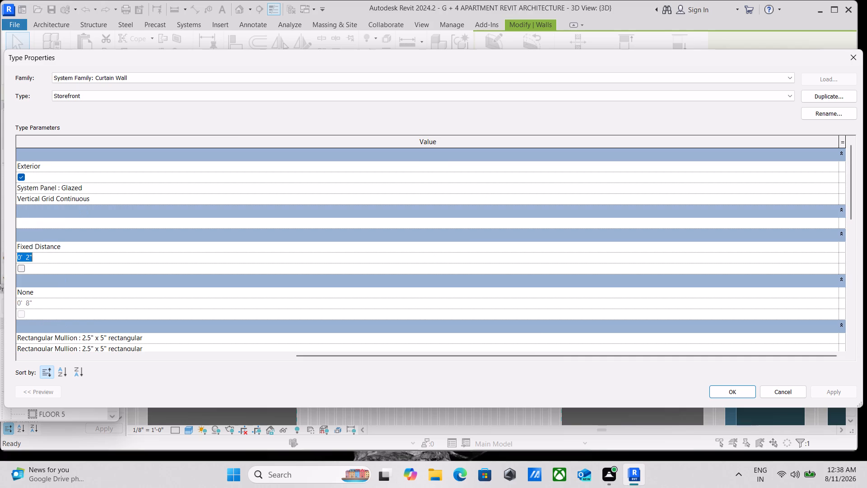
pyautogui.press('8')
pyautogui.press('BackSpace')
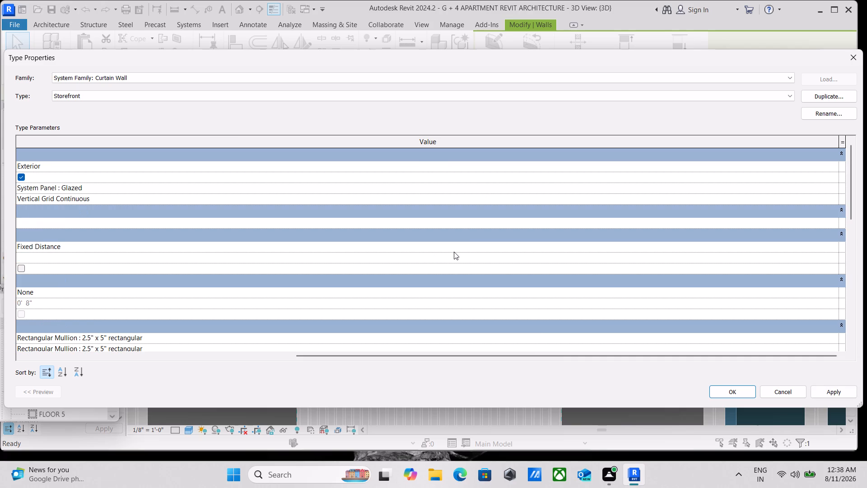
pyautogui.write("1'")
pyautogui.click(842, 394)
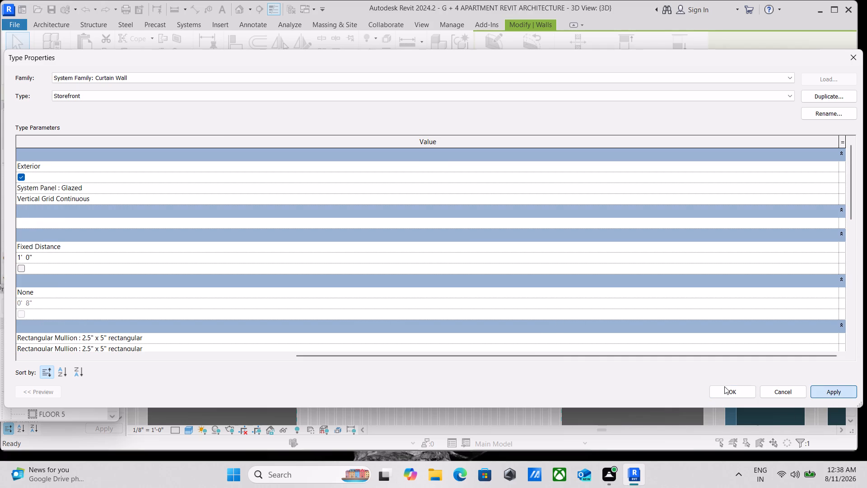
pyautogui.click(725, 393)
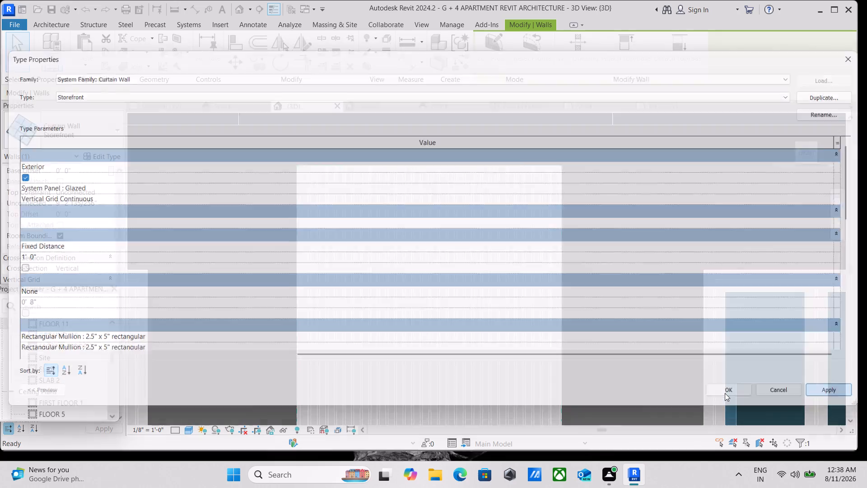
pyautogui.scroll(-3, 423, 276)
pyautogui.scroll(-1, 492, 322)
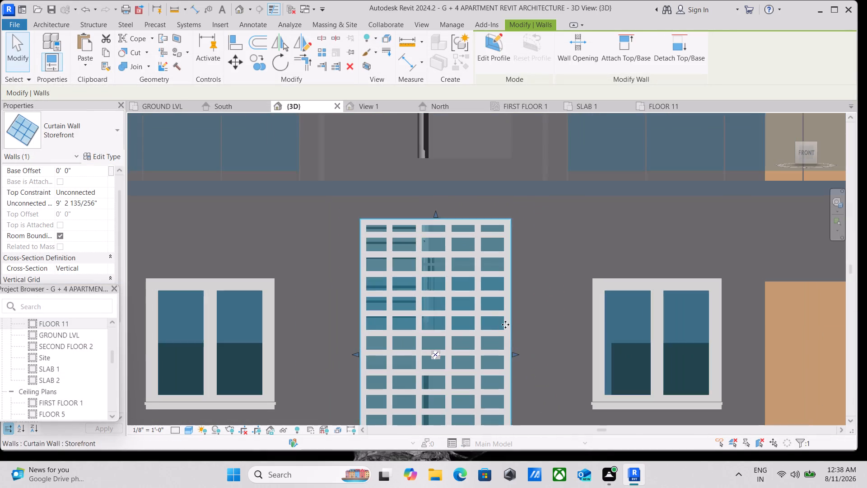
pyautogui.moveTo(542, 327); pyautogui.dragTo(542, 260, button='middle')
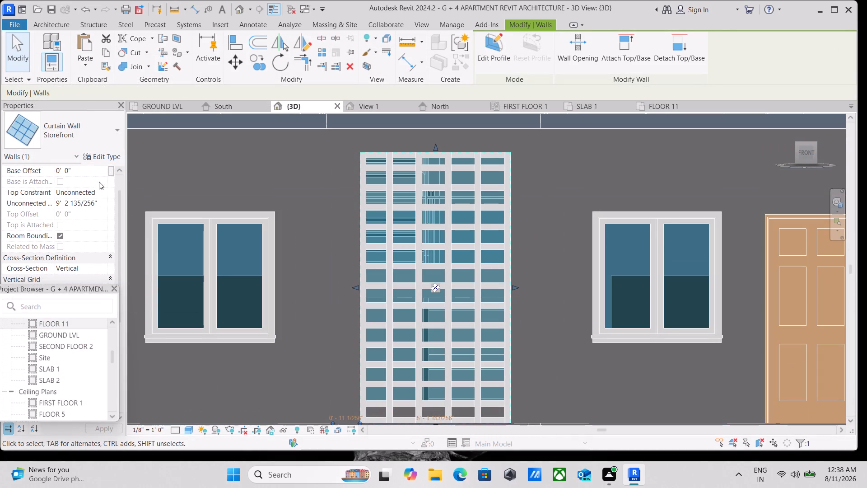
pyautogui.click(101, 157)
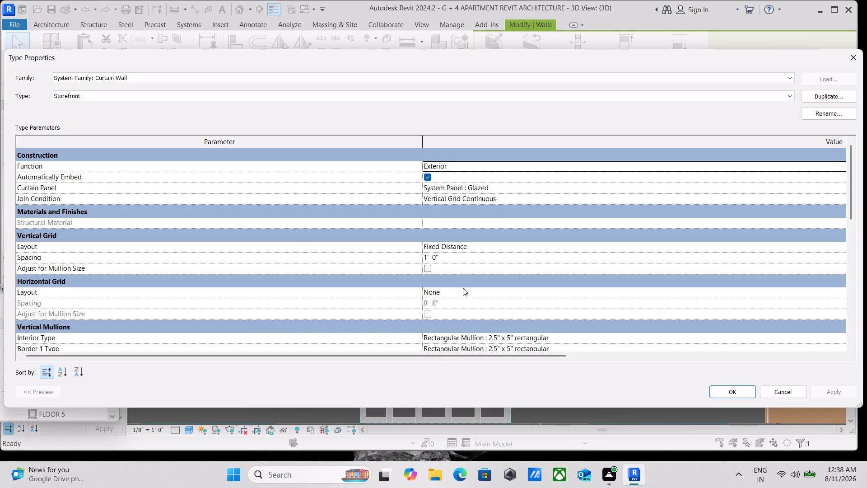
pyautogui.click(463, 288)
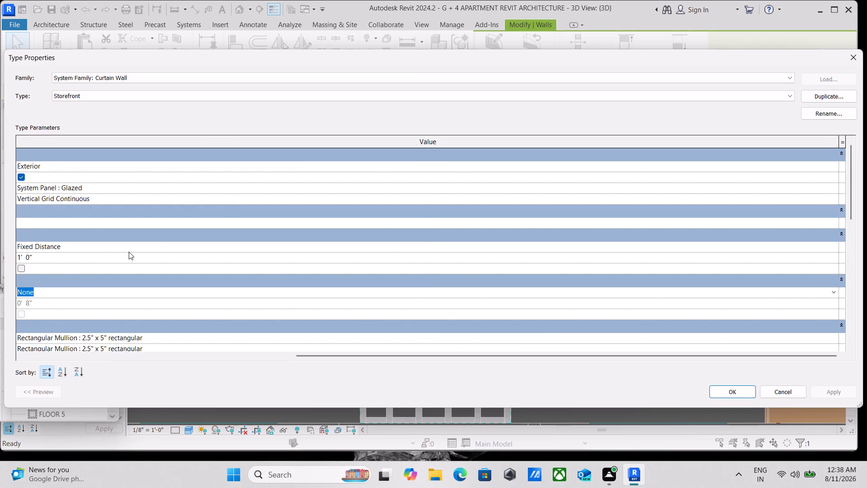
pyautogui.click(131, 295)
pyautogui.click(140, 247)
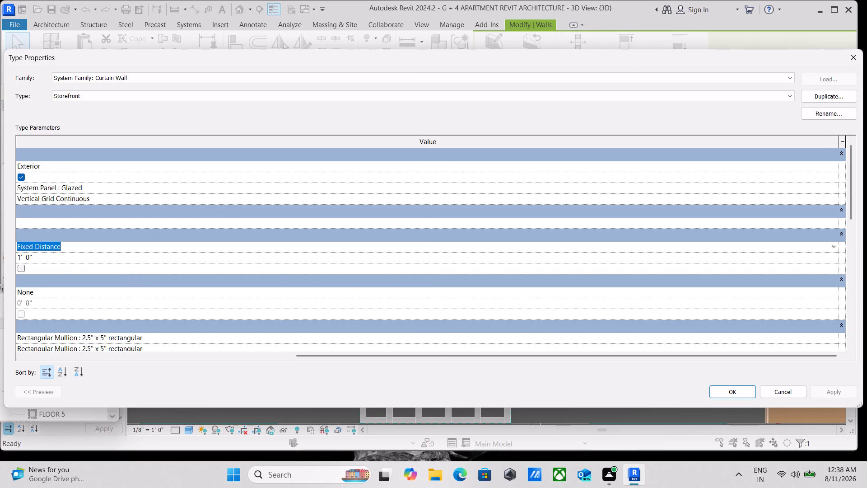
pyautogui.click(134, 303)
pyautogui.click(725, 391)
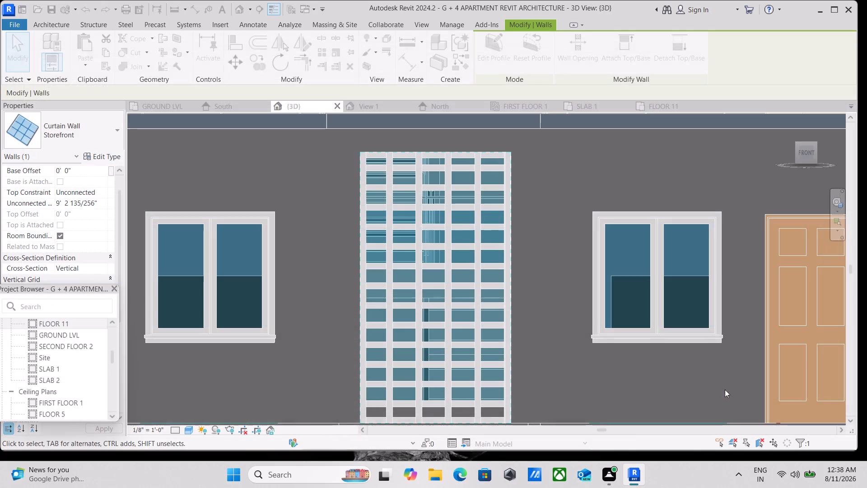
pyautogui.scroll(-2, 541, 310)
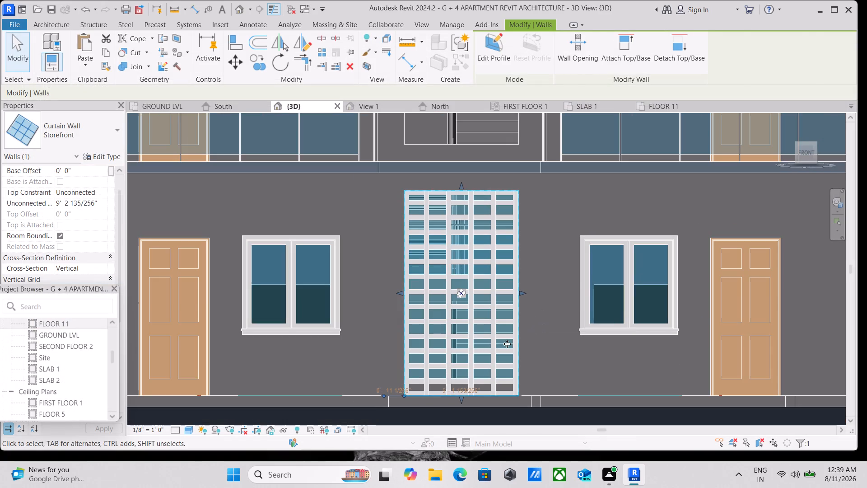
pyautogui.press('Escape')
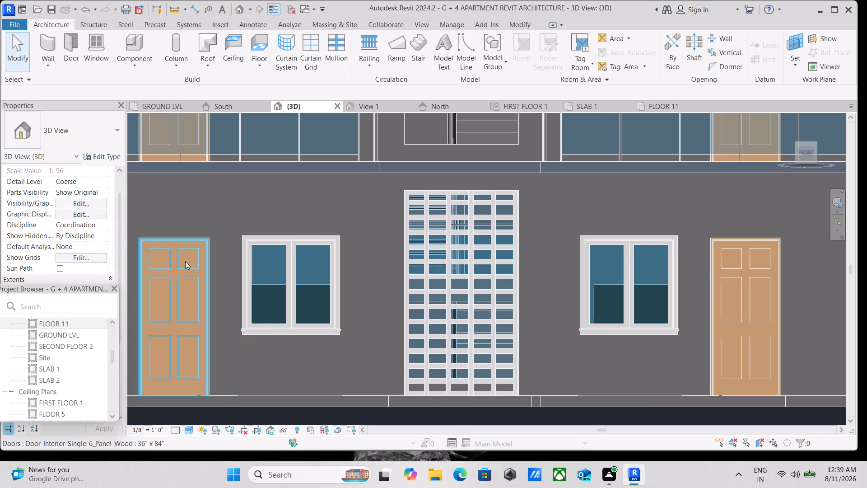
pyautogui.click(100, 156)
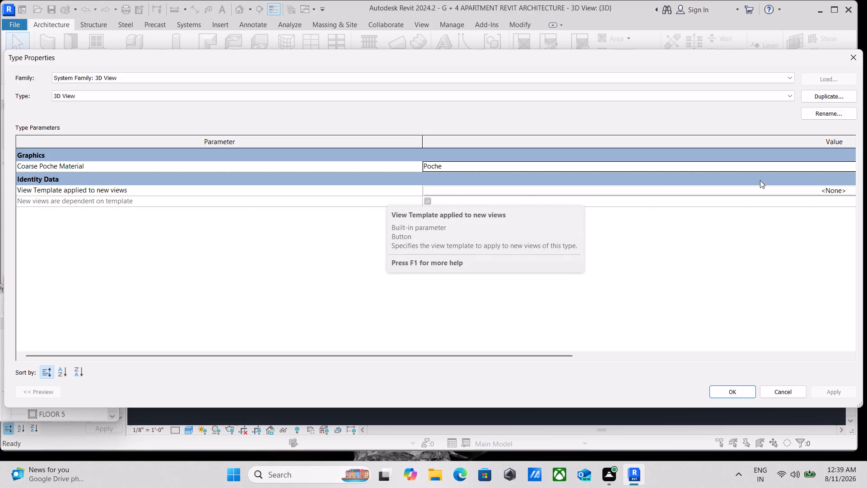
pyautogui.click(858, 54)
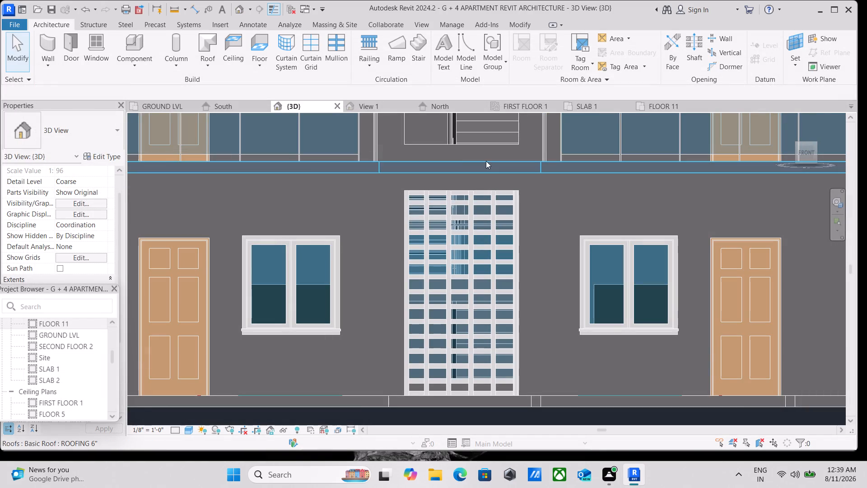
# Set the vertical grid spacing of the ground-floor stair wall's Storefront type to 2' and apply the change.
pyautogui.click(454, 256)
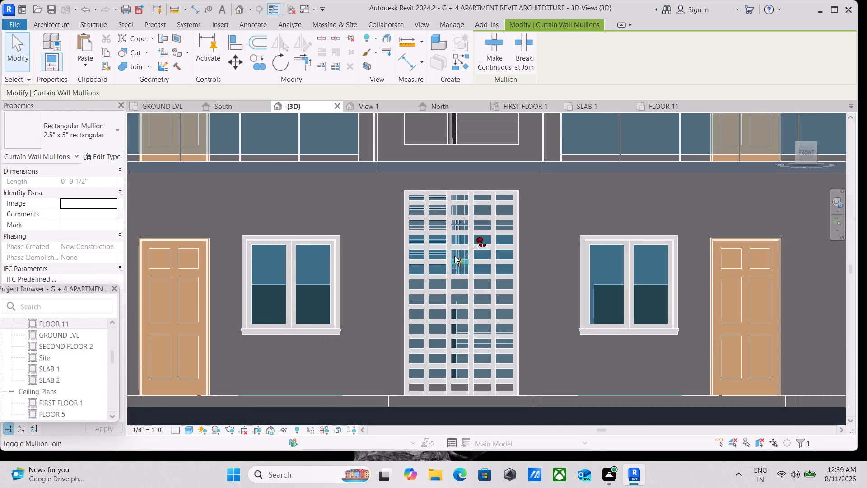
pyautogui.click(506, 332)
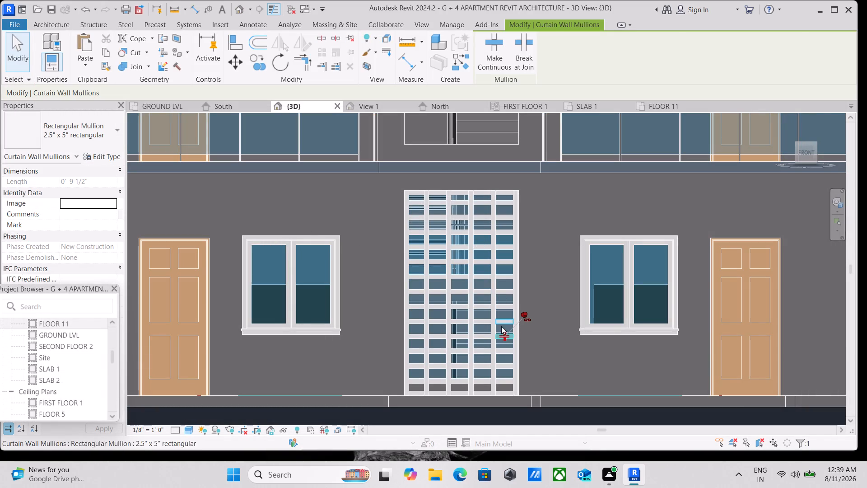
pyautogui.press('Escape')
pyautogui.scroll(1, 509, 402)
pyautogui.click(519, 393)
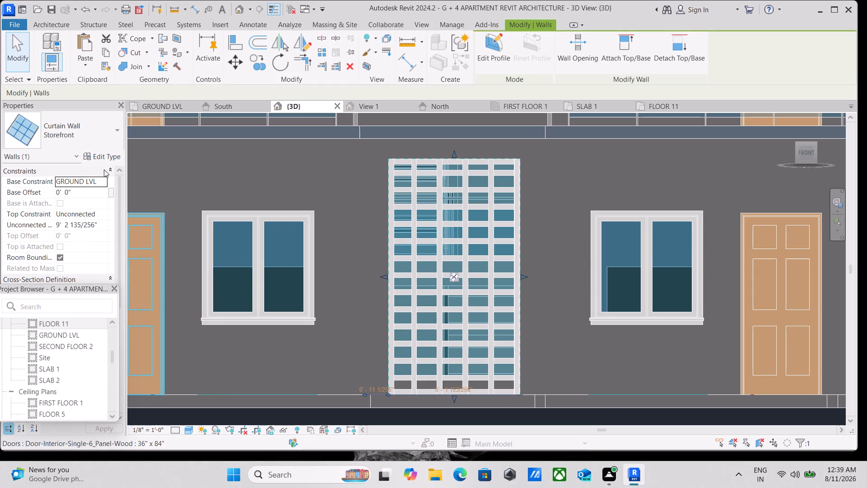
pyautogui.click(107, 153)
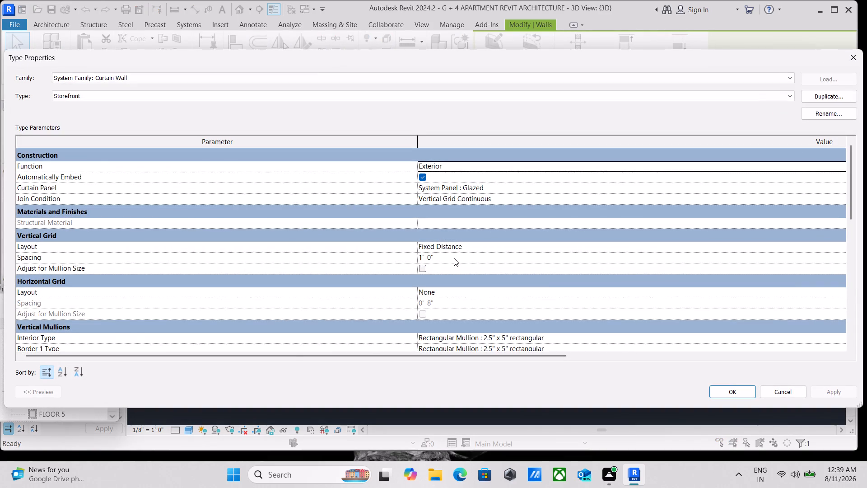
pyautogui.click(454, 257)
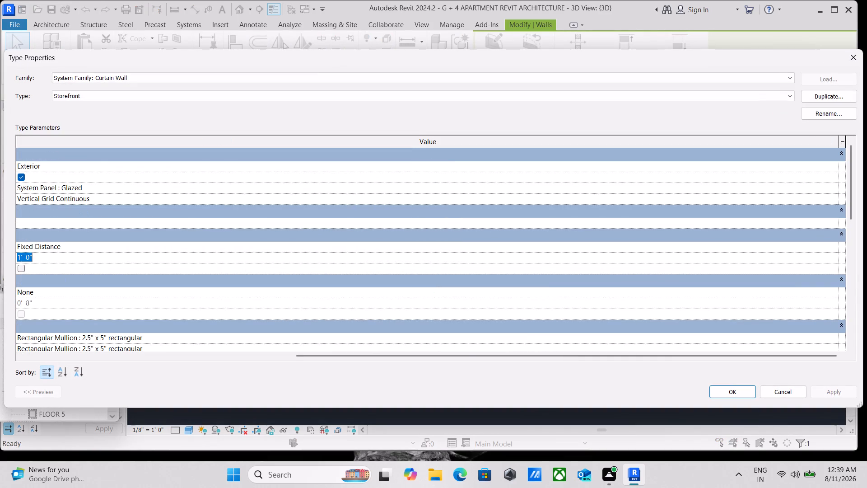
pyautogui.write("2'")
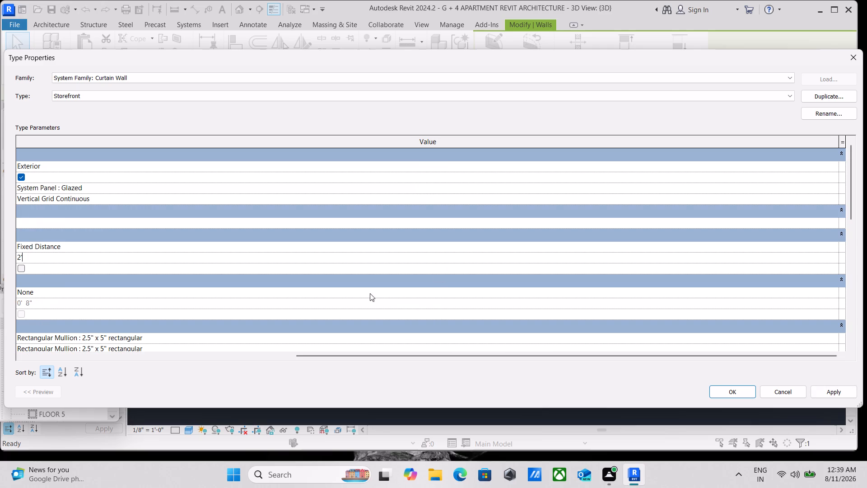
pyautogui.click(823, 390)
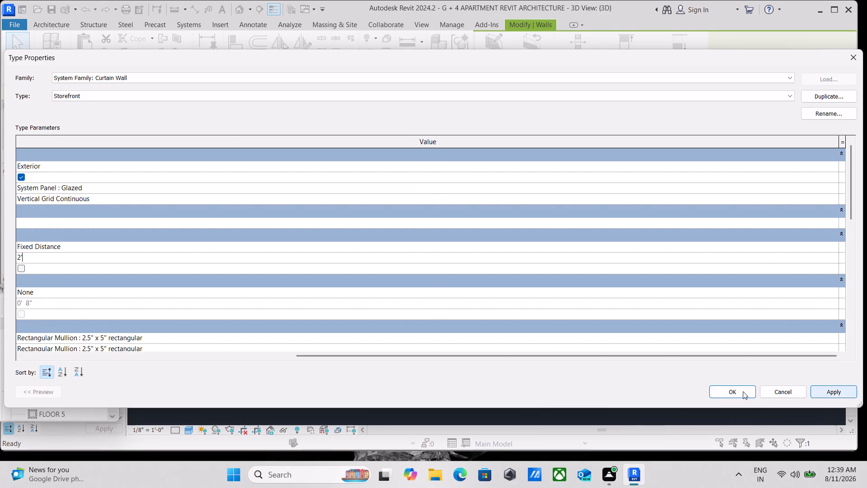
pyautogui.click(733, 390)
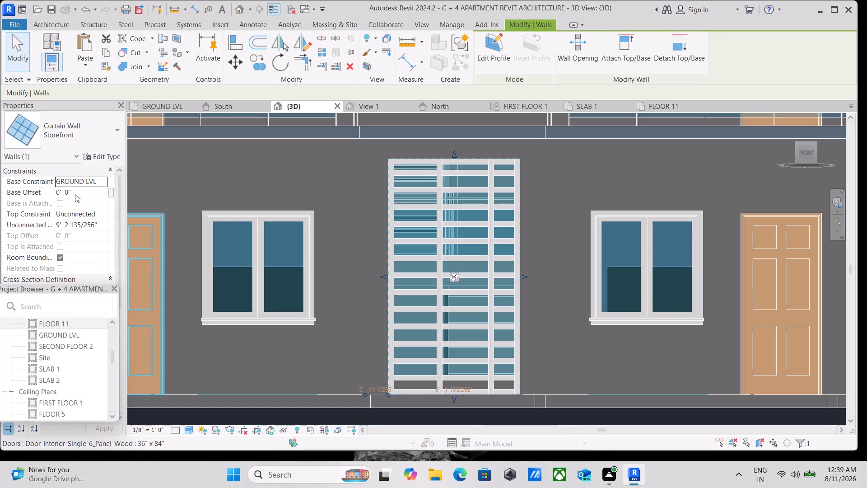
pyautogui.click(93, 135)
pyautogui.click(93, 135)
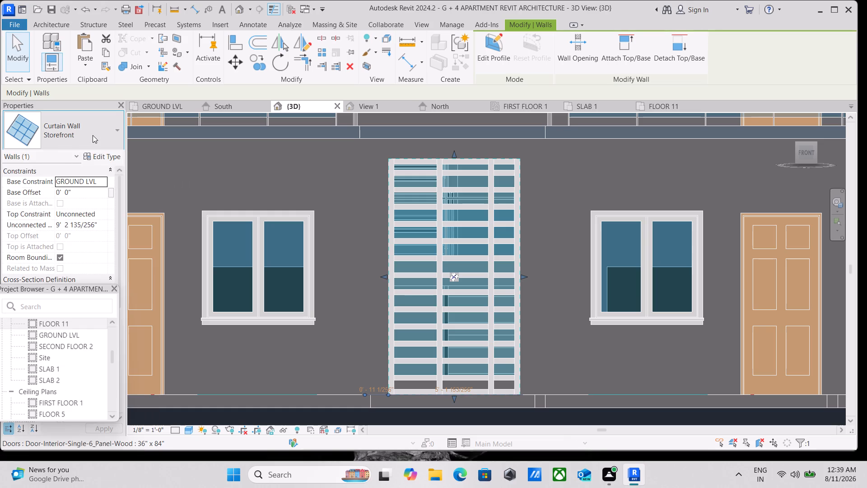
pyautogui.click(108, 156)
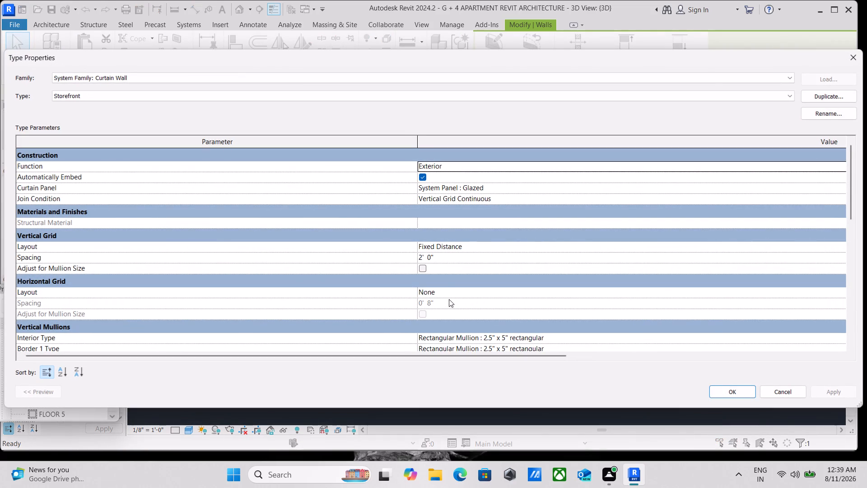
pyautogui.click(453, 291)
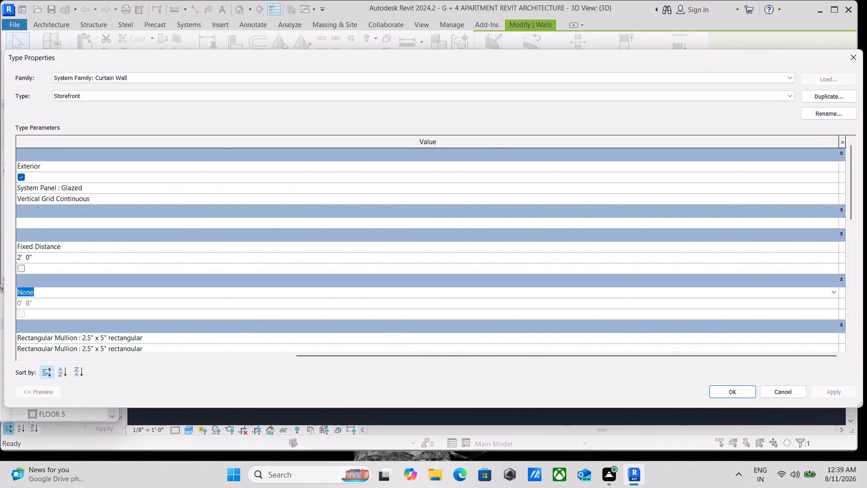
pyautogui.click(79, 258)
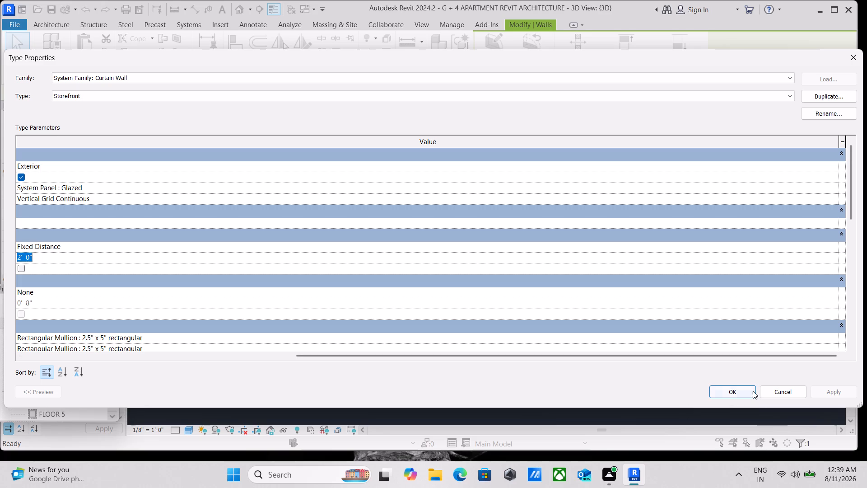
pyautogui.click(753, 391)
# Set the Storefront type's interior vertical mullion to Circular Mullion : 2.5" Circular and apply the type change.
pyautogui.scroll(-2, 696, 390)
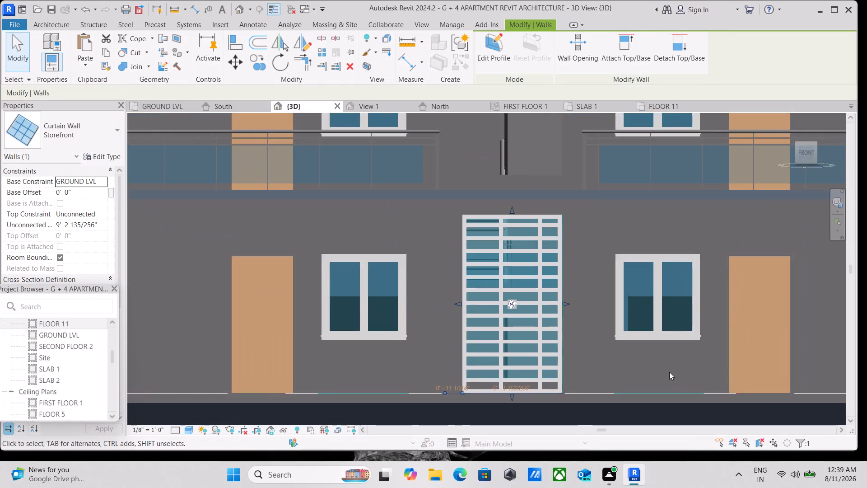
pyautogui.scroll(-2, 669, 372)
pyautogui.moveTo(669, 371); pyautogui.dragTo(573, 310, button='middle')
pyautogui.scroll(1, 449, 290)
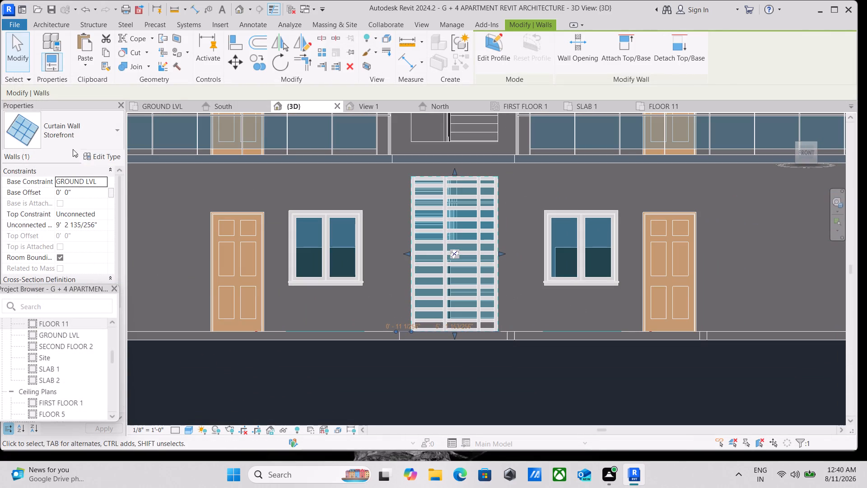
pyautogui.click(106, 155)
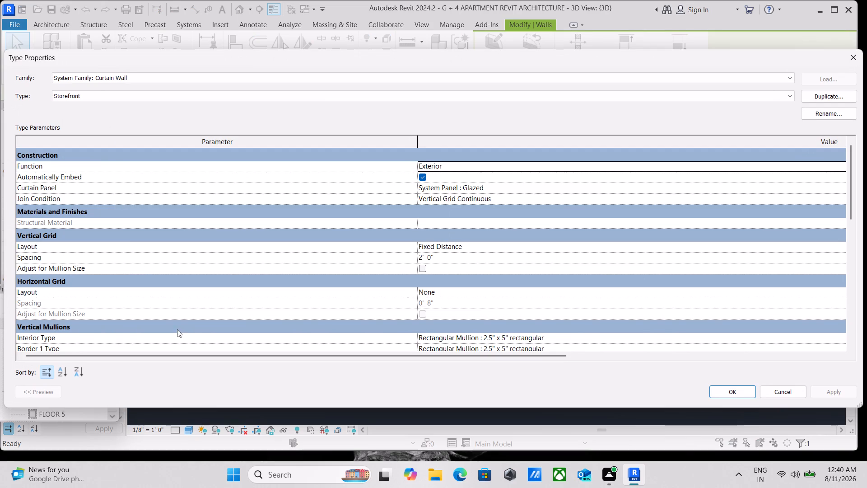
pyautogui.scroll(-1, 285, 323)
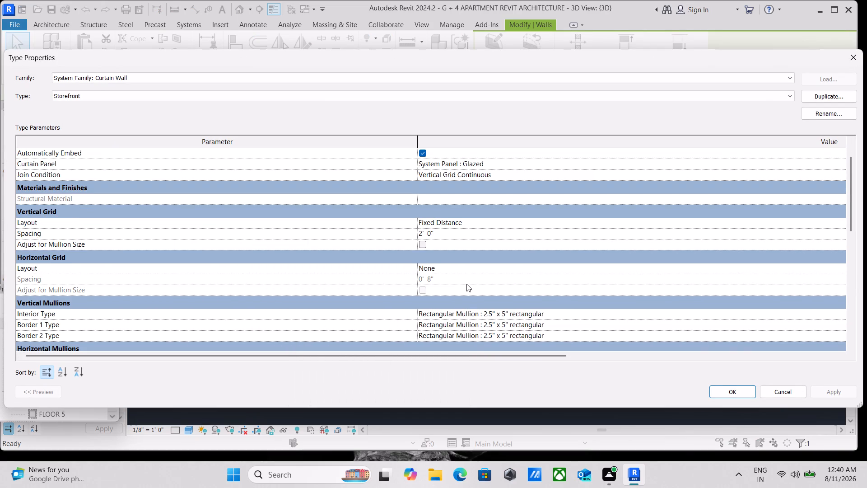
pyautogui.click(525, 314)
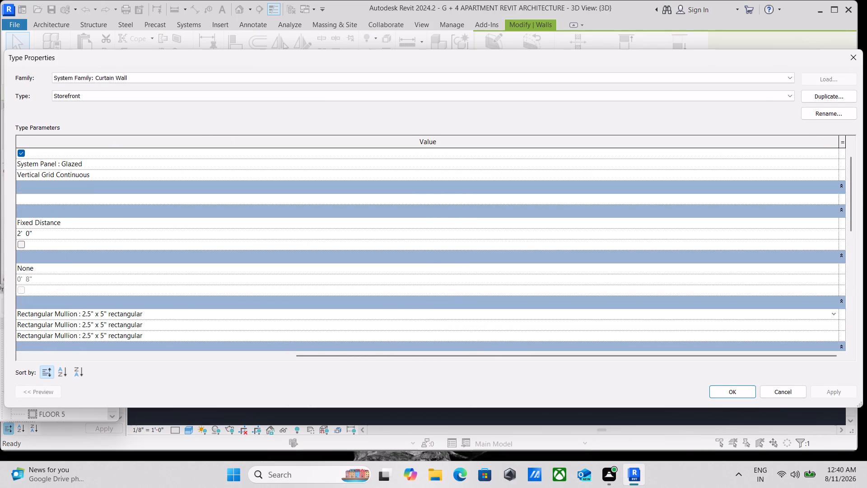
pyautogui.click(834, 314)
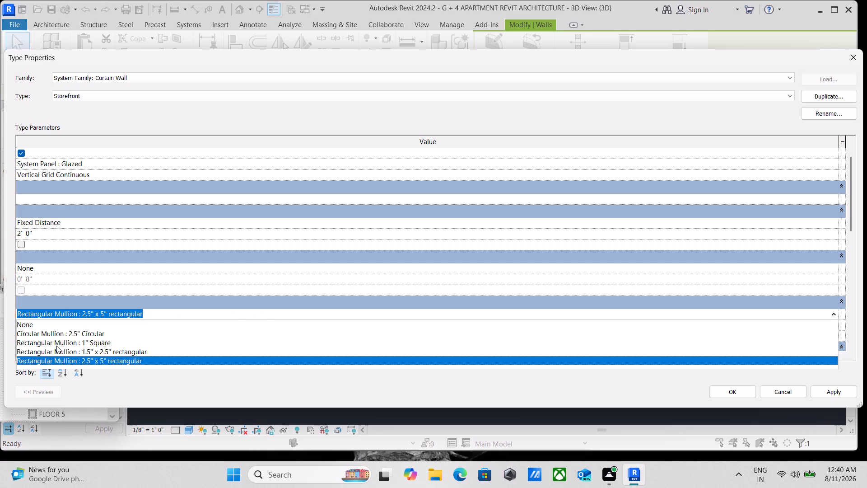
pyautogui.click(66, 331)
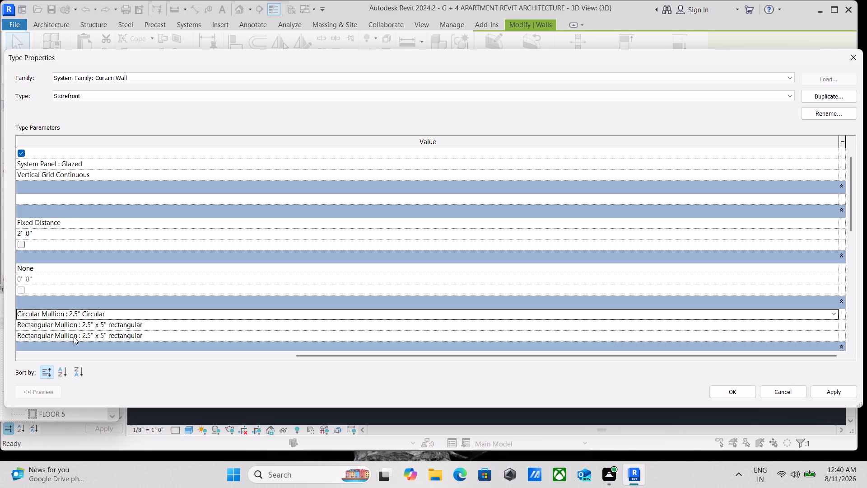
pyautogui.click(846, 397)
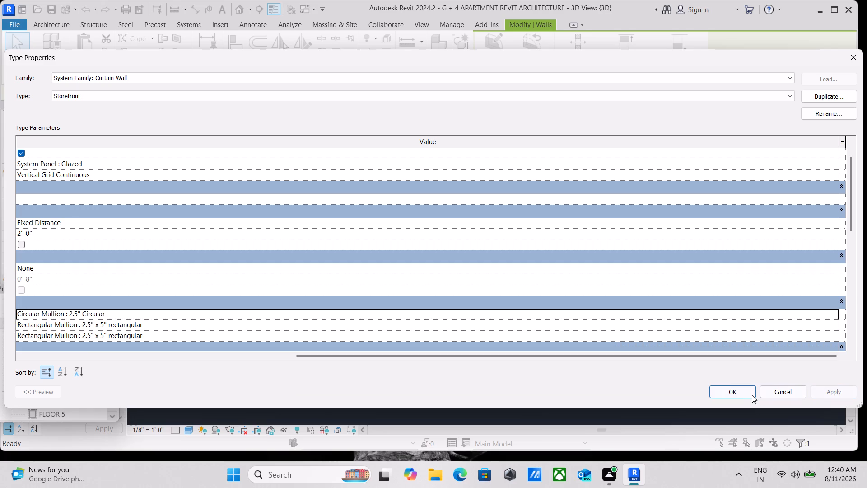
pyautogui.click(747, 394)
# Set both the Border 1 and Border 2 vertical mullions of the Storefront type to Rectangular Mullion : 1" Square and apply.
pyautogui.scroll(2, 442, 276)
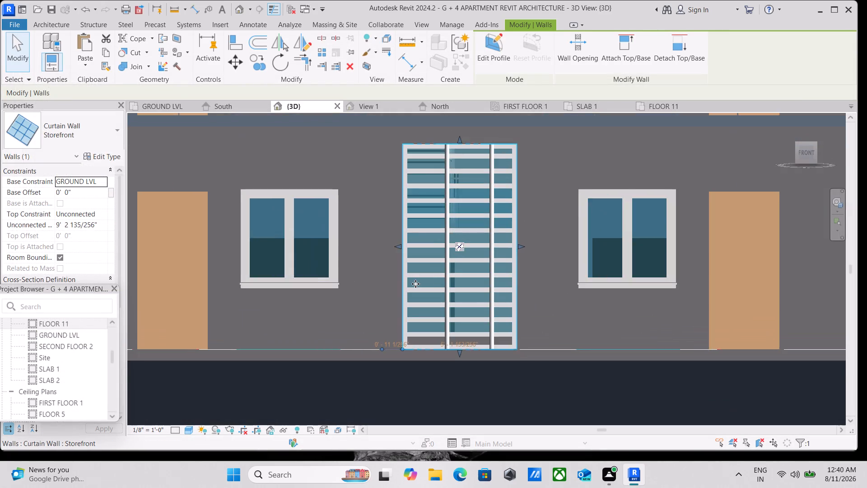
pyautogui.scroll(5, 414, 284)
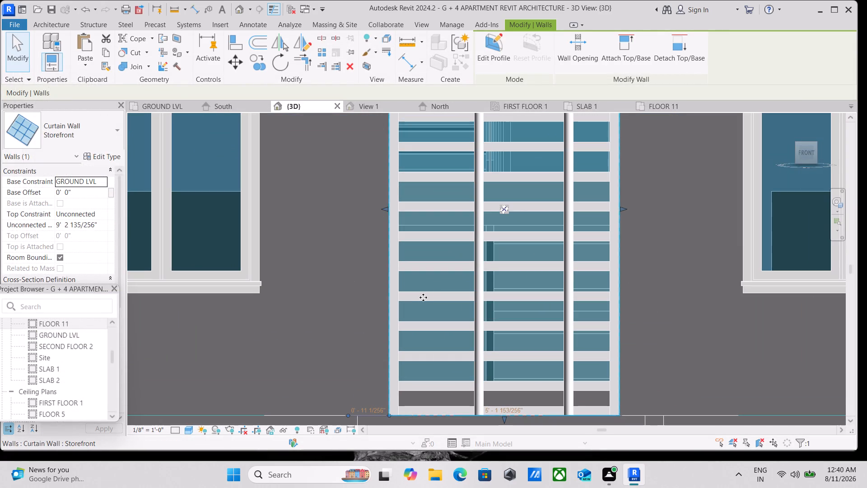
pyautogui.click(105, 154)
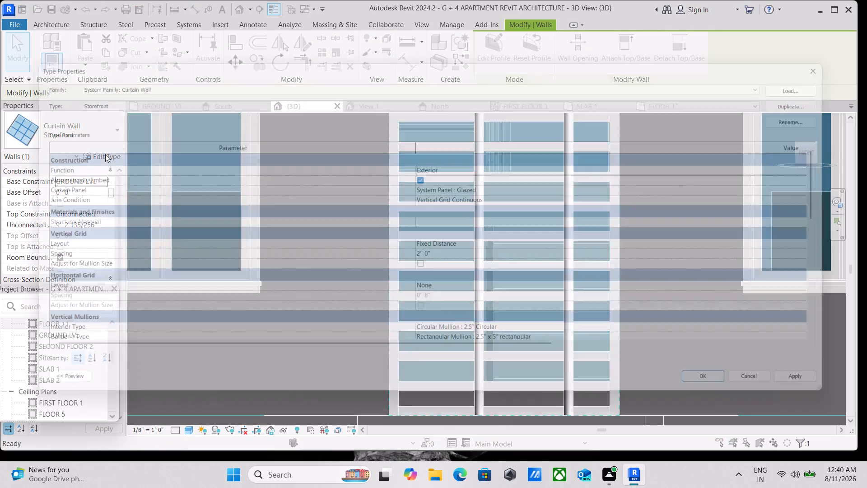
pyautogui.scroll(-1, 443, 311)
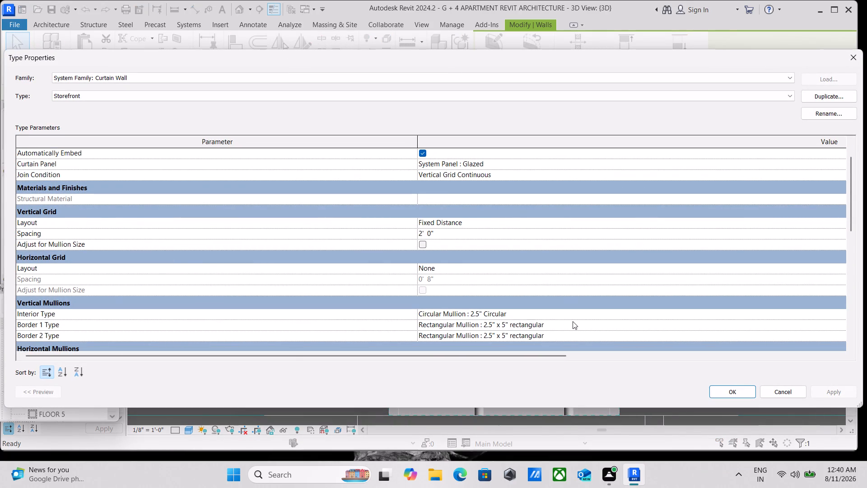
pyautogui.click(574, 321)
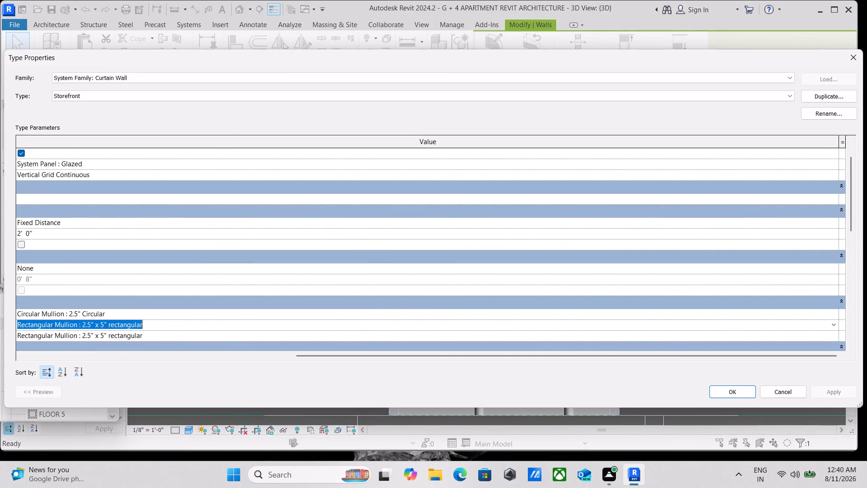
pyautogui.click(835, 326)
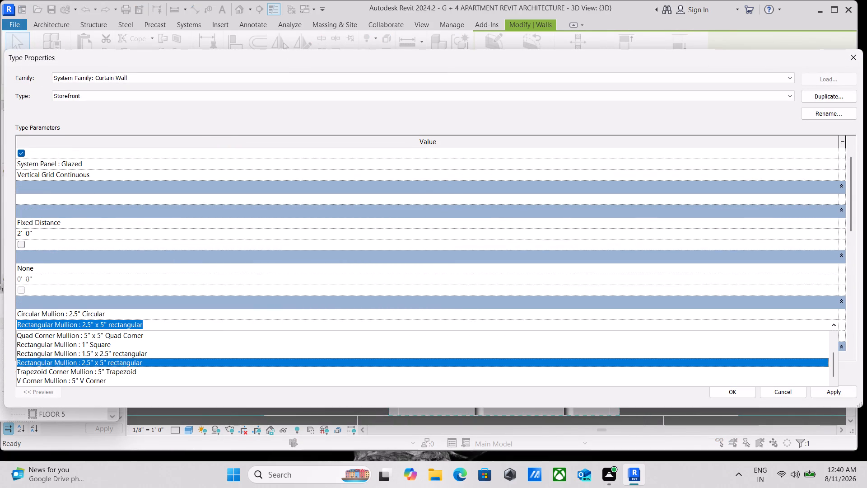
pyautogui.scroll(-1, 77, 360)
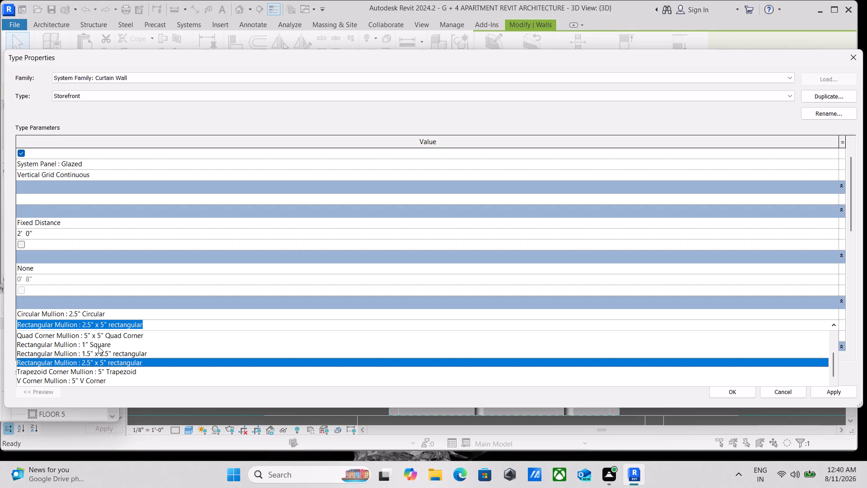
pyautogui.click(98, 347)
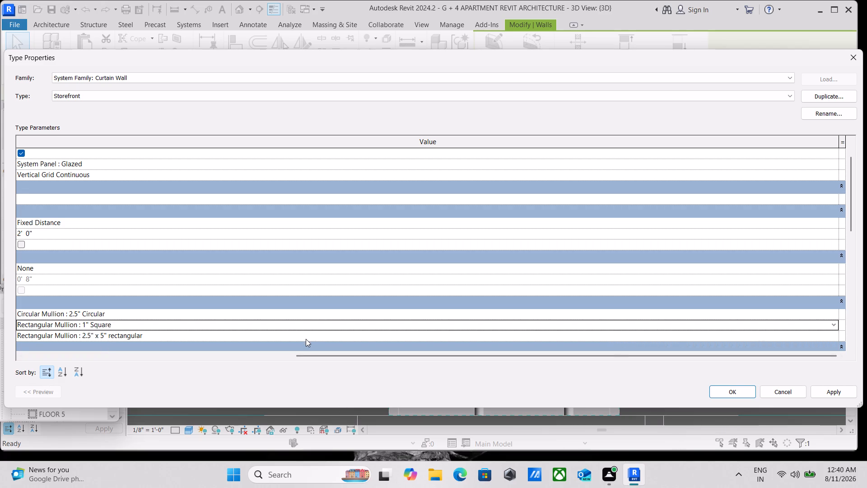
pyautogui.click(306, 339)
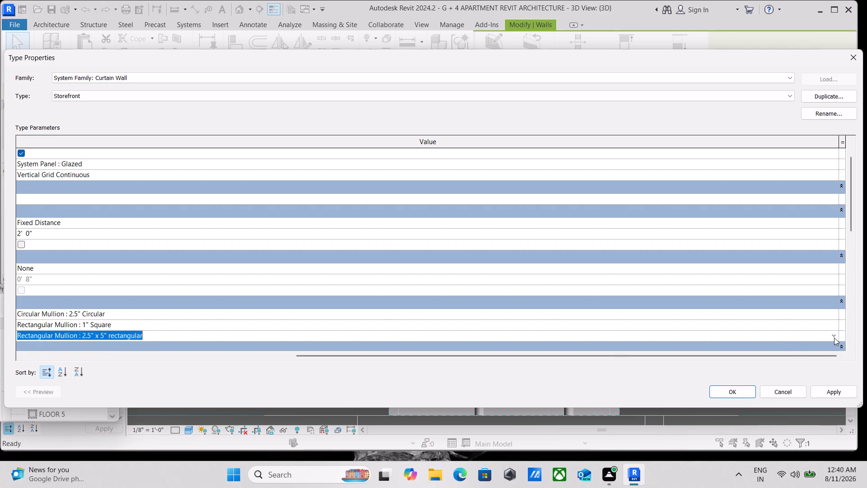
pyautogui.click(834, 337)
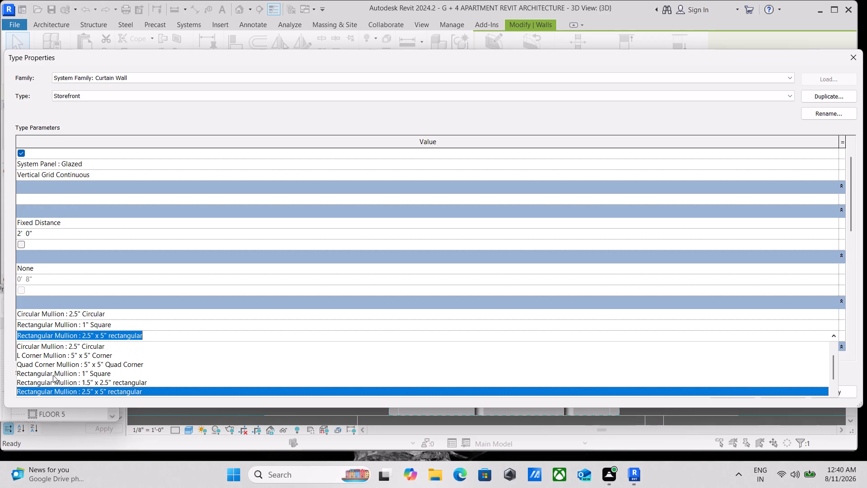
pyautogui.click(55, 375)
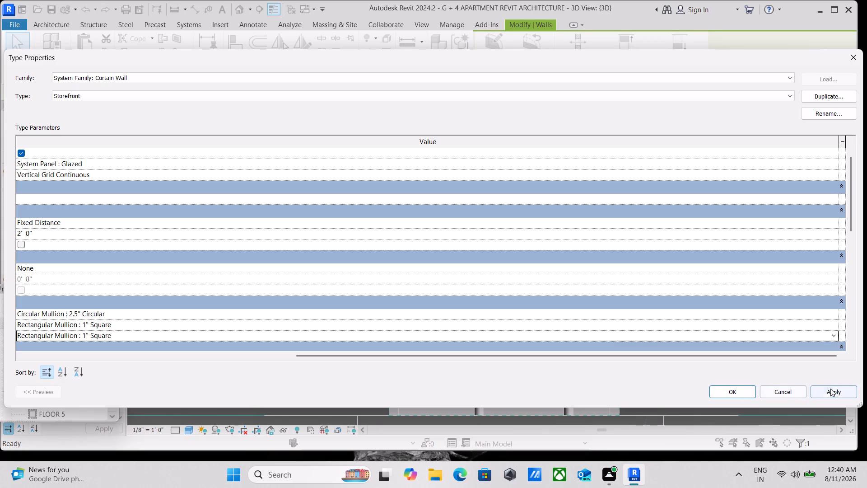
pyautogui.click(833, 390)
pyautogui.click(729, 391)
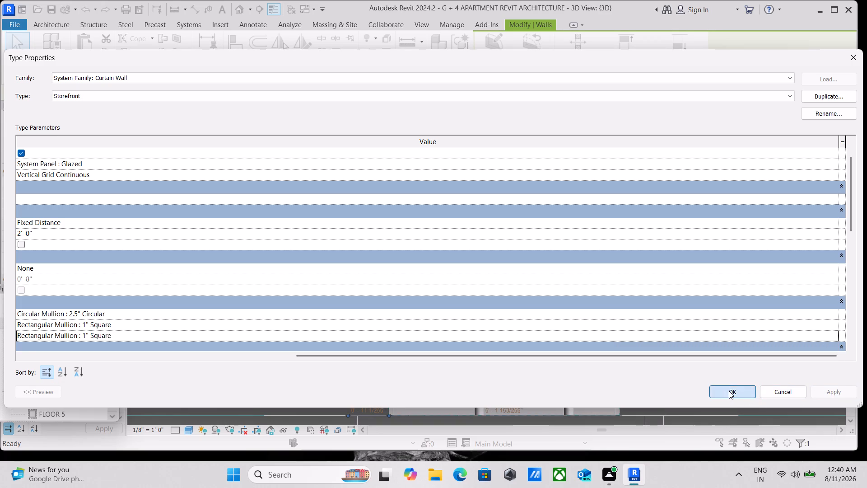
# Deselect the ground-floor curtain wall and examine its mullions and proportions against the rest of the front facade.
pyautogui.scroll(-5, 583, 364)
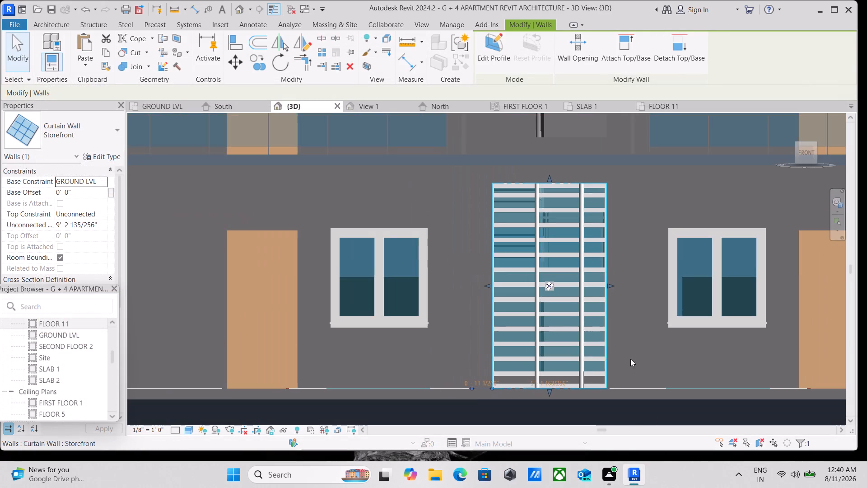
pyautogui.moveTo(631, 359); pyautogui.dragTo(510, 388, button='middle')
pyautogui.scroll(2, 470, 375)
pyautogui.scroll(-1, 468, 395)
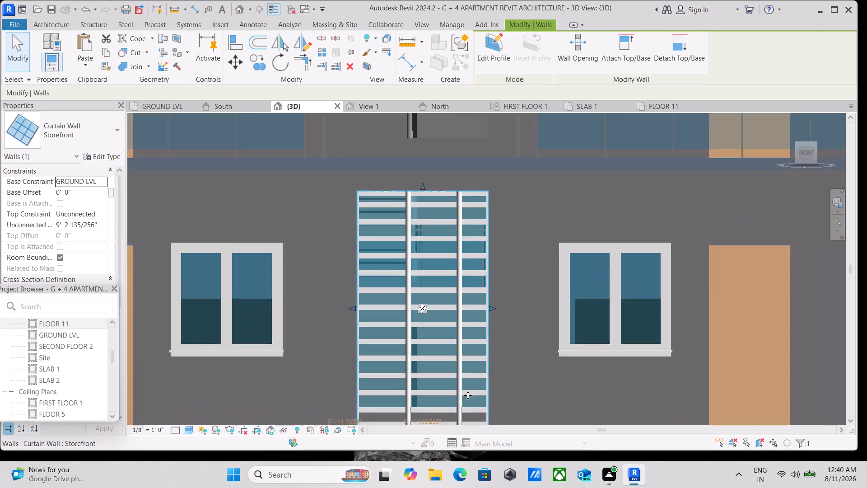
pyautogui.scroll(-1, 468, 395)
pyautogui.press('Escape')
pyautogui.scroll(-8, 468, 394)
pyautogui.scroll(4, 449, 387)
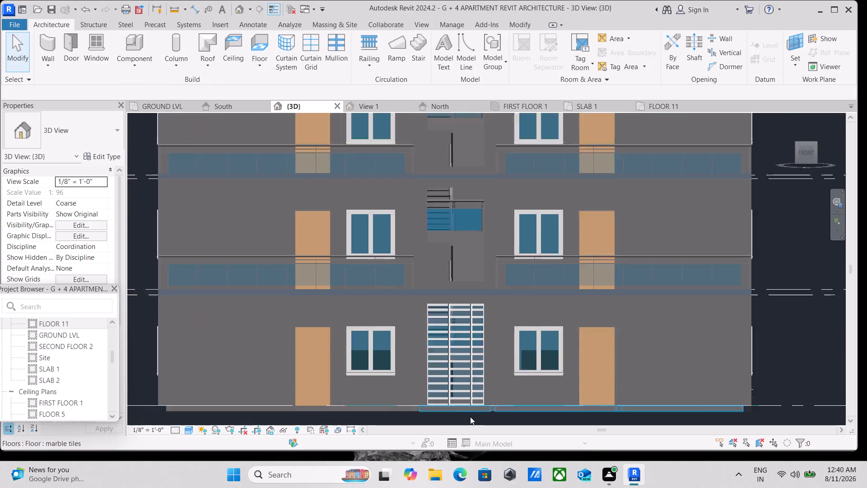
# Copy the ground-floor stair Storefront curtain wall and paste it aligned to the picked level FIRST FLOOR 1.
pyautogui.scroll(4, 470, 417)
pyautogui.click(485, 395)
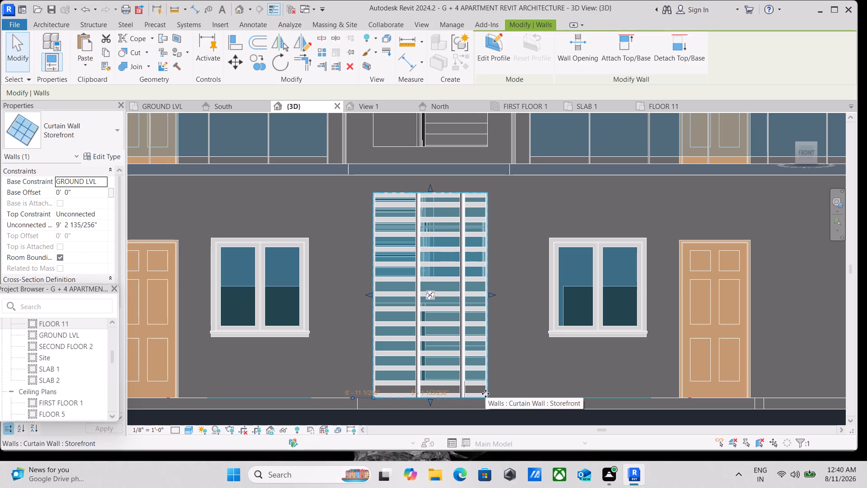
pyautogui.click(107, 52)
pyautogui.click(82, 65)
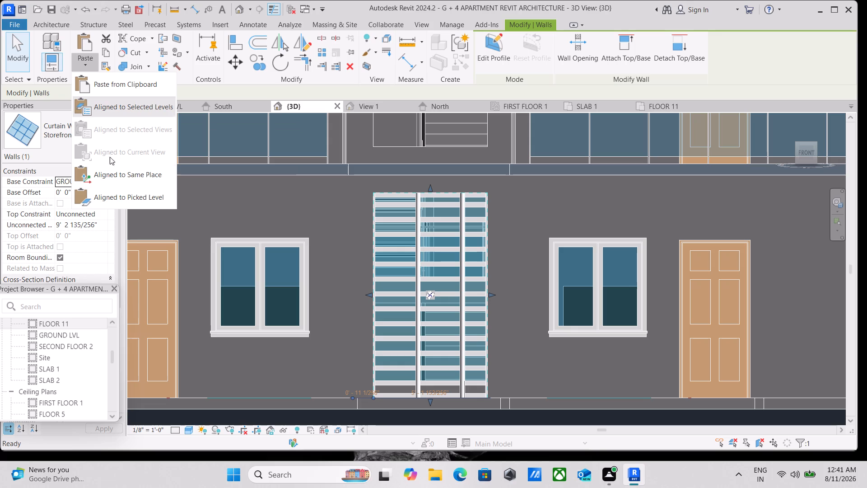
pyautogui.click(119, 191)
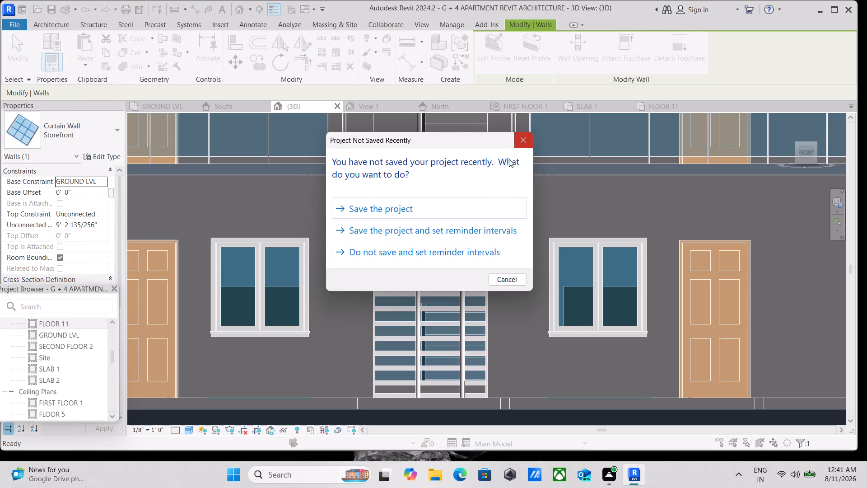
pyautogui.click(525, 143)
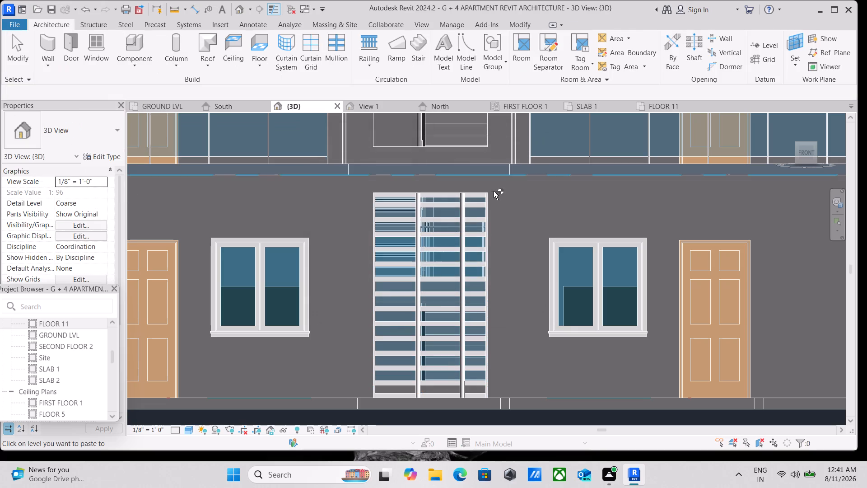
pyautogui.scroll(-3, 333, 212)
pyautogui.moveTo(286, 228); pyautogui.dragTo(0, 342, button='middle')
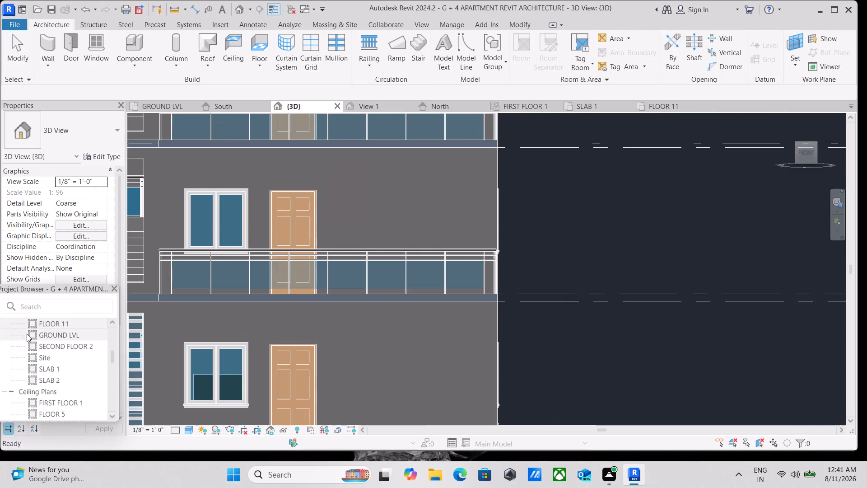
pyautogui.scroll(-1, 567, 298)
pyautogui.click(612, 292)
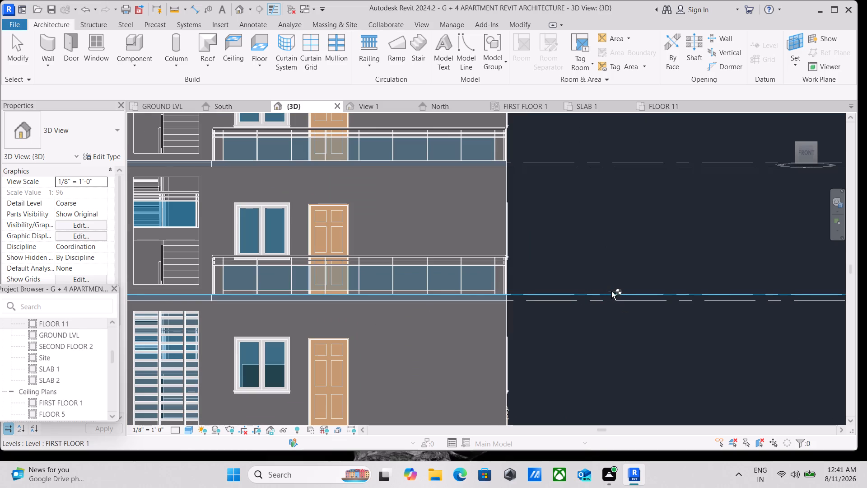
pyautogui.moveTo(608, 260); pyautogui.dragTo(629, 282, button='middle')
pyautogui.scroll(-1, 631, 282)
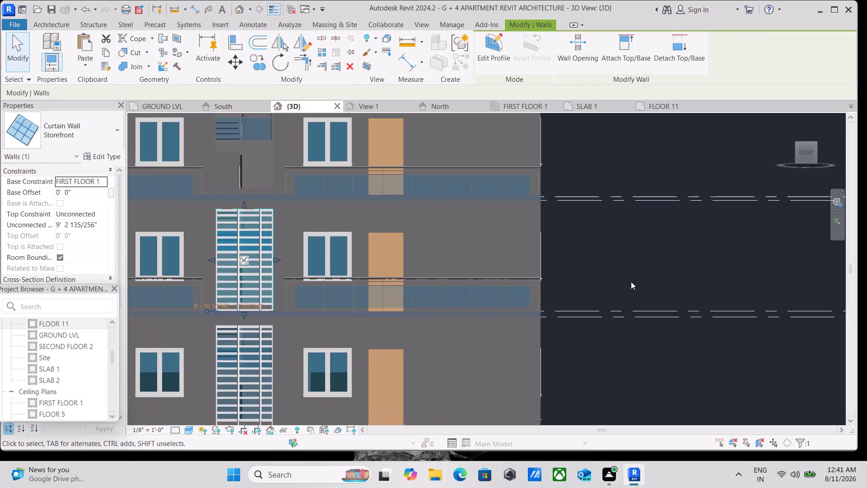
pyautogui.moveTo(631, 282); pyautogui.dragTo(630, 306, button='middle')
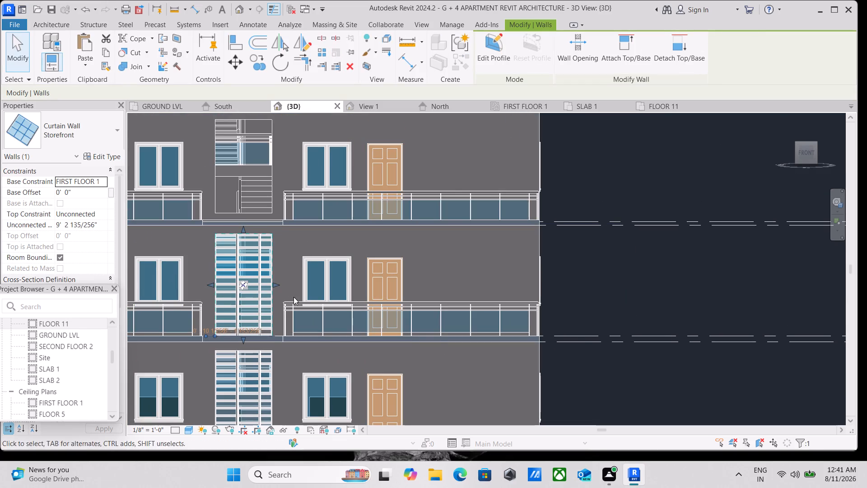
pyautogui.scroll(-1, 300, 296)
pyautogui.moveTo(305, 293); pyautogui.dragTo(459, 226, button='middle')
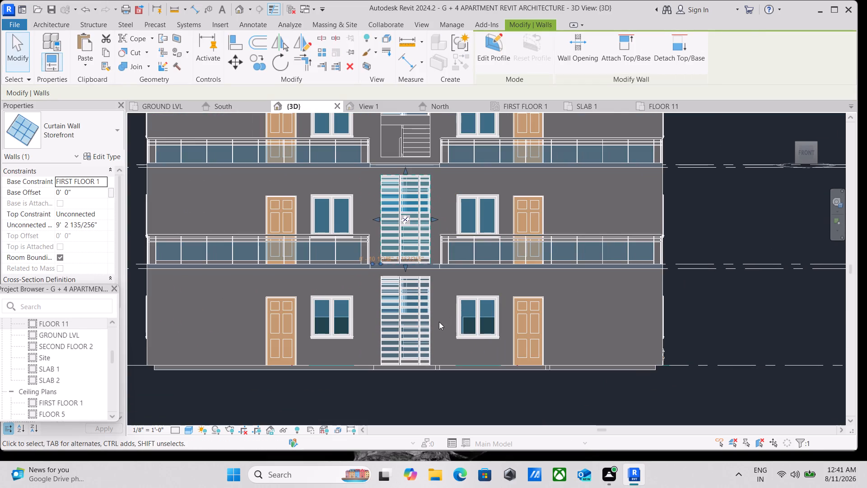
pyautogui.press('Escape')
# Examine the ground-floor stair curtain wall's mullions in front view, selecting a circular vertical mullion segment, and compare it with the floors above.
pyautogui.scroll(7, 408, 324)
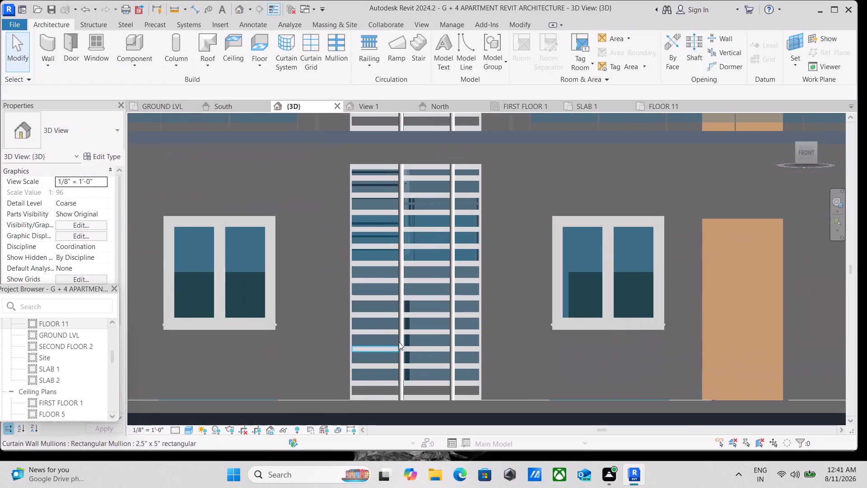
pyautogui.scroll(3, 408, 371)
pyautogui.scroll(-2, 409, 358)
pyautogui.moveTo(411, 331); pyautogui.dragTo(402, 380, button='middle')
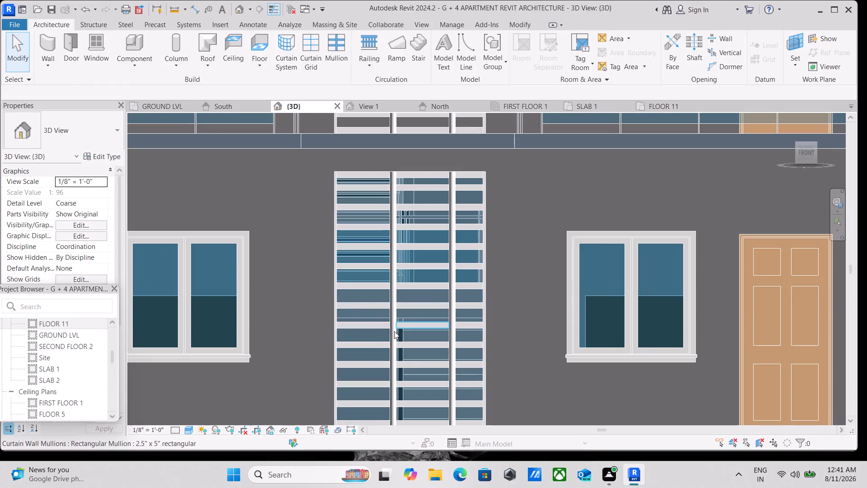
pyautogui.scroll(2, 383, 336)
pyautogui.scroll(-1, 399, 324)
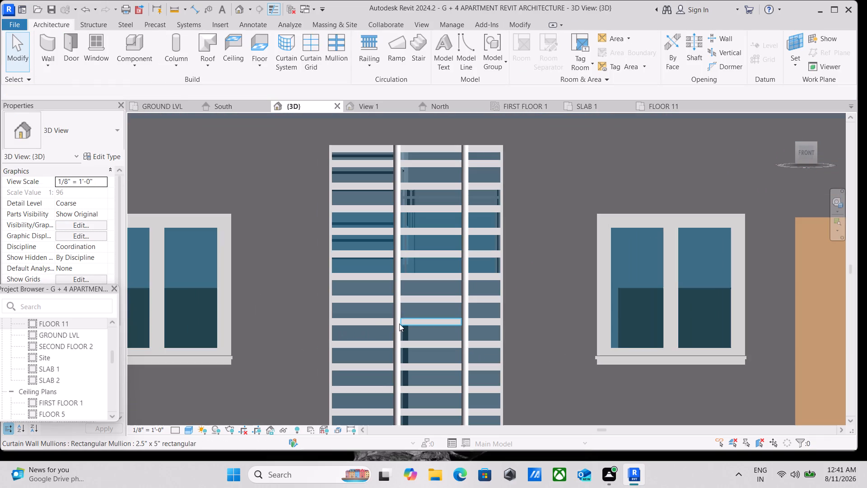
pyautogui.click(397, 335)
pyautogui.scroll(-5, 397, 335)
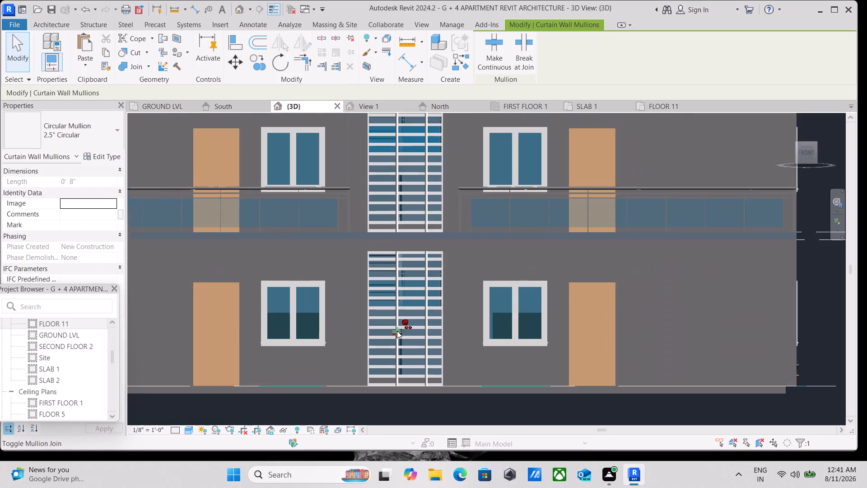
pyautogui.scroll(-4, 397, 331)
pyautogui.scroll(-2, 461, 341)
pyautogui.moveTo(461, 342); pyautogui.dragTo(461, 404, button='middle')
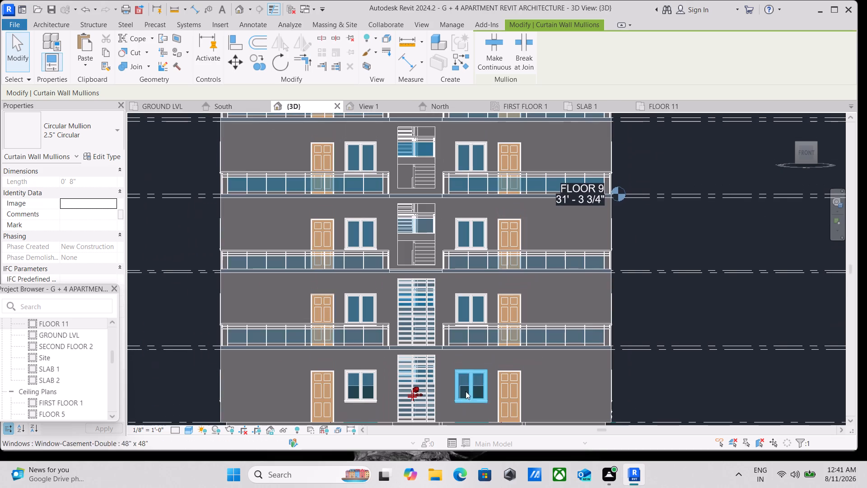
# Inspect the stair curtain walls from both front corners and the front, checking how the horizontal mullions project past the circular verticals.
pyautogui.click(815, 143)
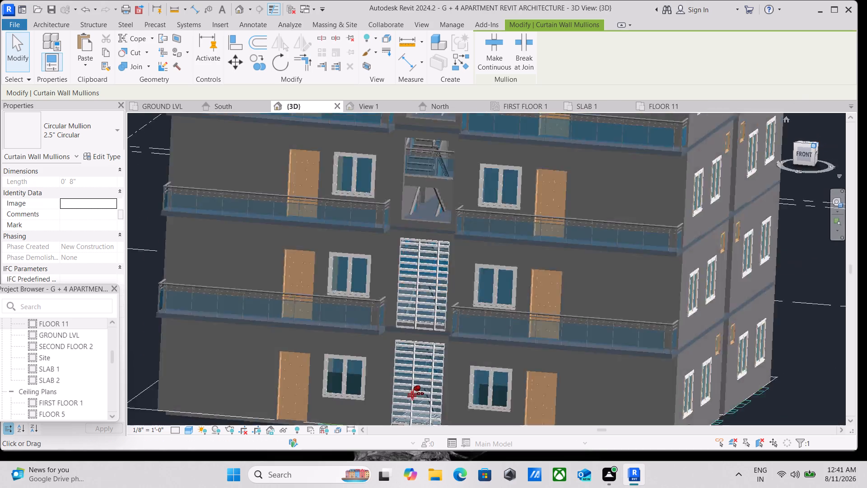
pyautogui.scroll(-3, 723, 188)
pyautogui.scroll(-9, 644, 210)
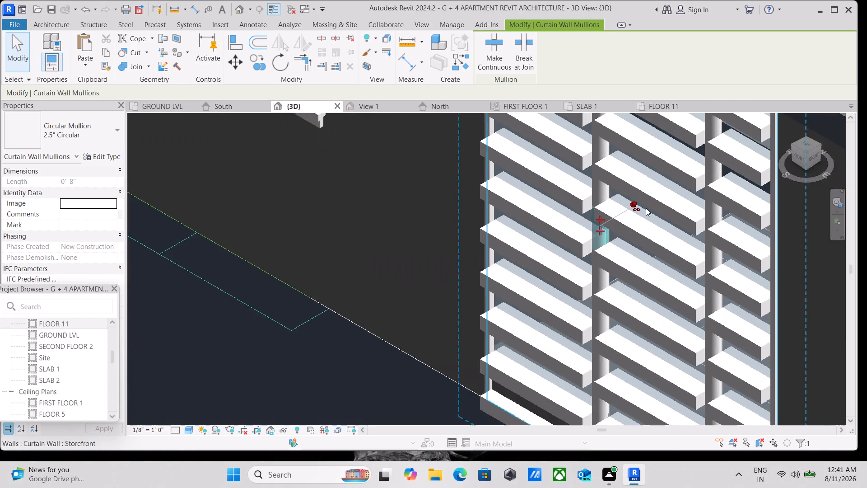
pyautogui.scroll(-15, 646, 208)
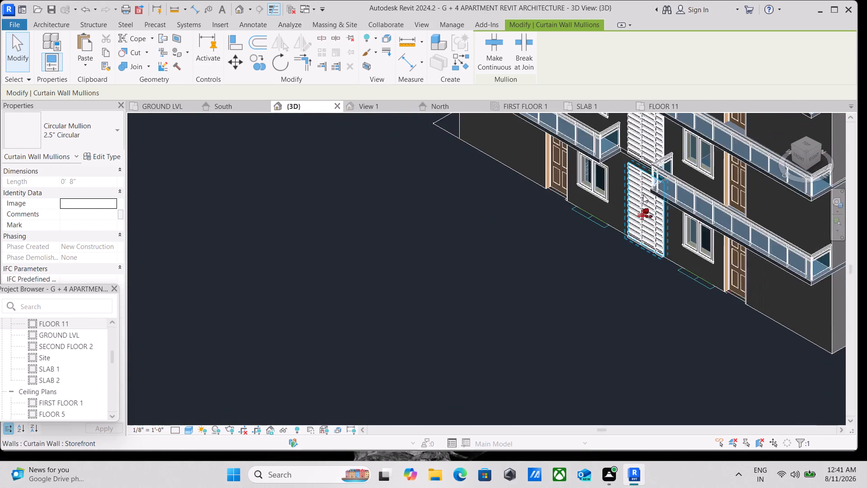
pyautogui.scroll(-1, 643, 194)
pyautogui.moveTo(643, 194); pyautogui.dragTo(629, 264, button='middle')
pyautogui.scroll(-2, 623, 242)
pyautogui.scroll(6, 618, 269)
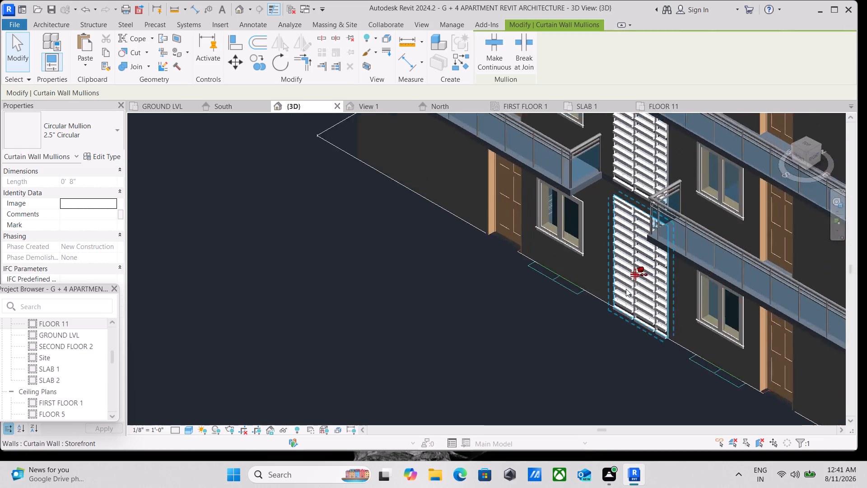
pyautogui.scroll(7, 626, 289)
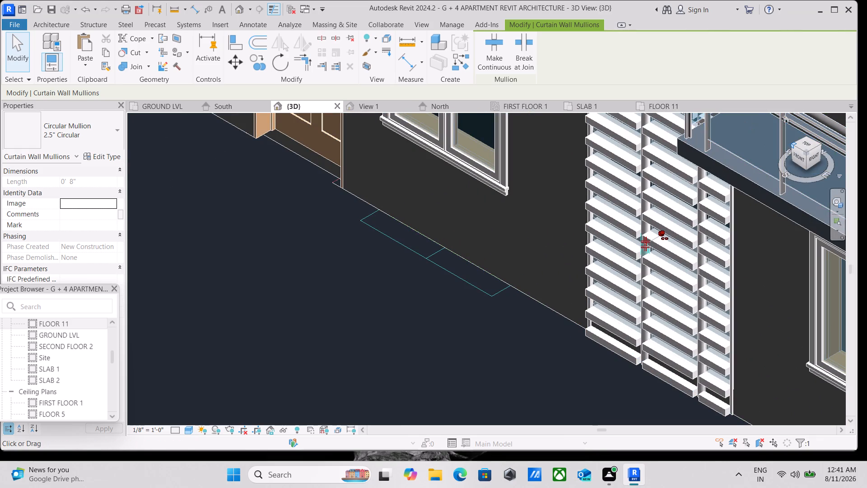
pyautogui.click(792, 144)
pyautogui.scroll(-3, 652, 189)
pyautogui.scroll(-8, 604, 198)
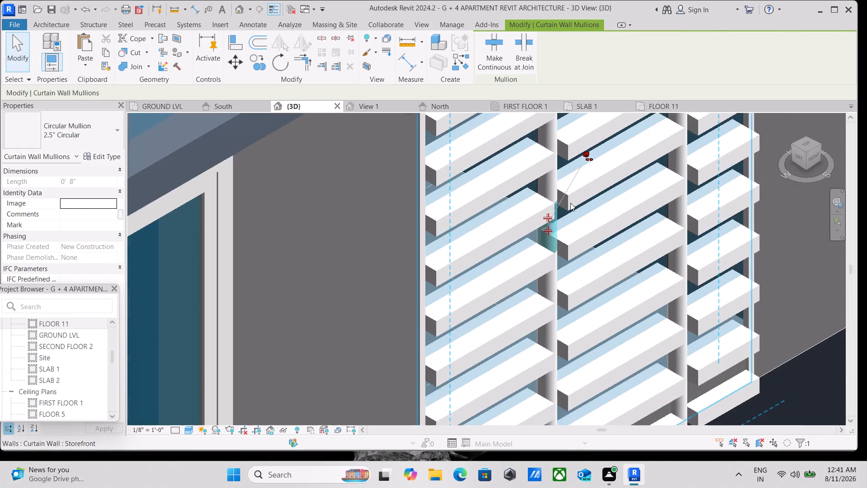
pyautogui.scroll(-7, 570, 203)
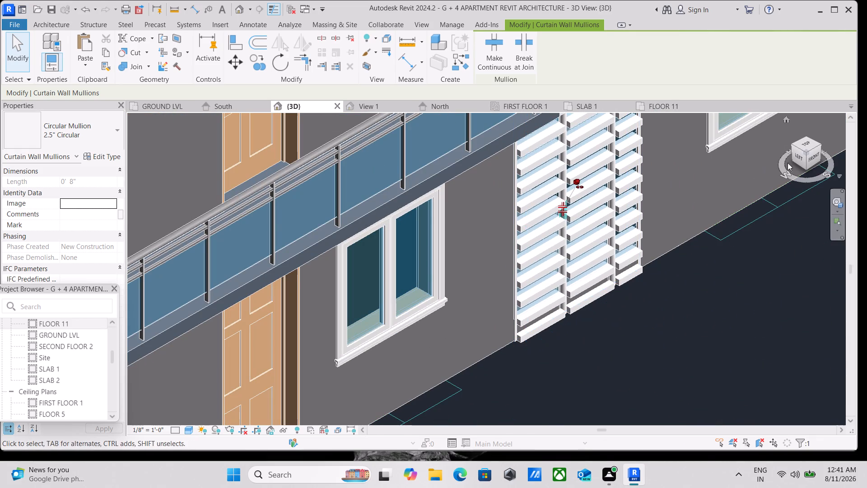
pyautogui.click(811, 158)
pyautogui.scroll(-8, 791, 161)
pyautogui.scroll(-2, 695, 204)
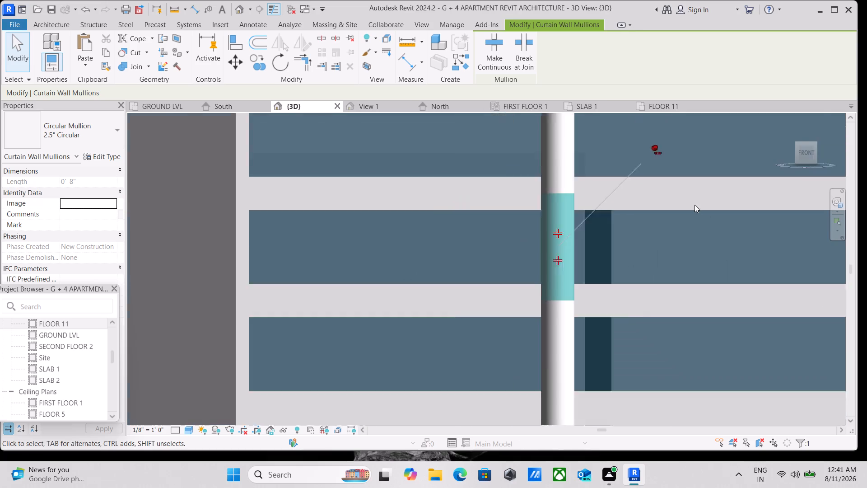
pyautogui.scroll(-17, 695, 205)
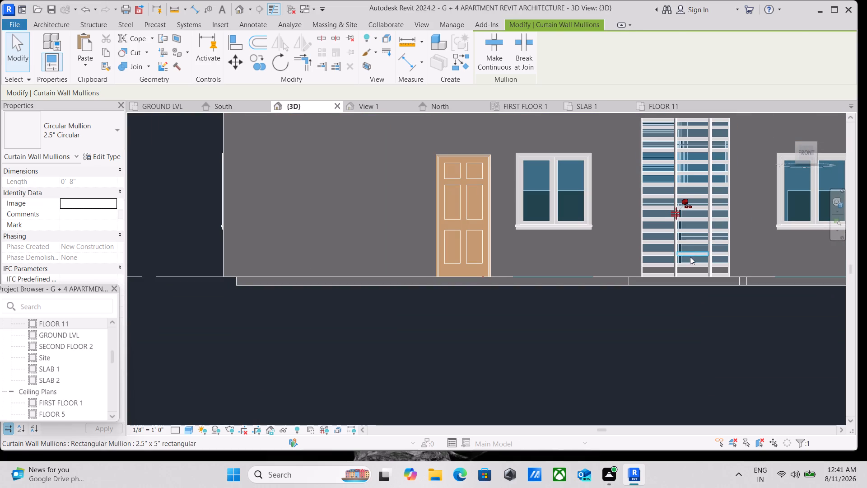
pyautogui.press('Escape')
# Set the Storefront type's horizontal grid layout to Fixed Distance with 2' spacing on the ground-floor stair curtain wall and apply.
pyautogui.scroll(3, 727, 278)
pyautogui.click(727, 273)
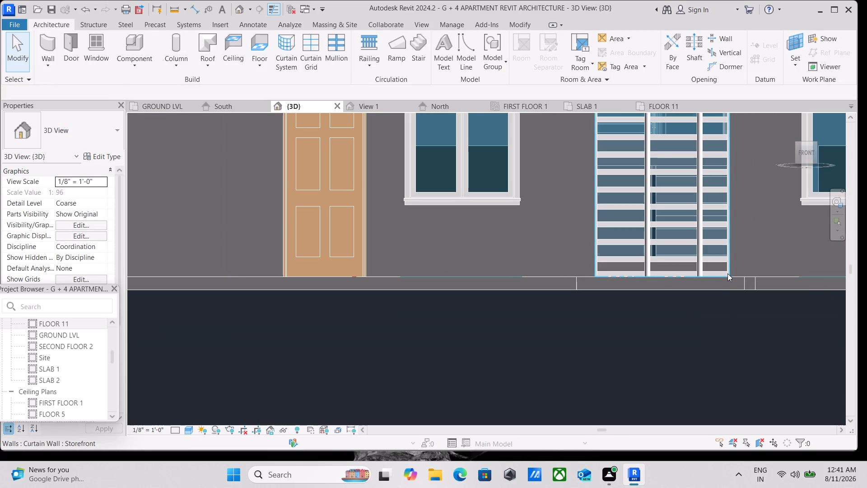
pyautogui.click(94, 154)
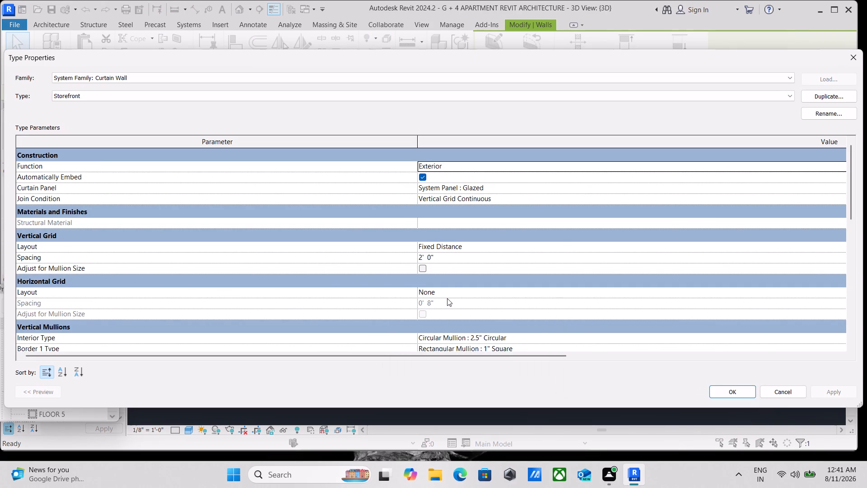
pyautogui.click(458, 294)
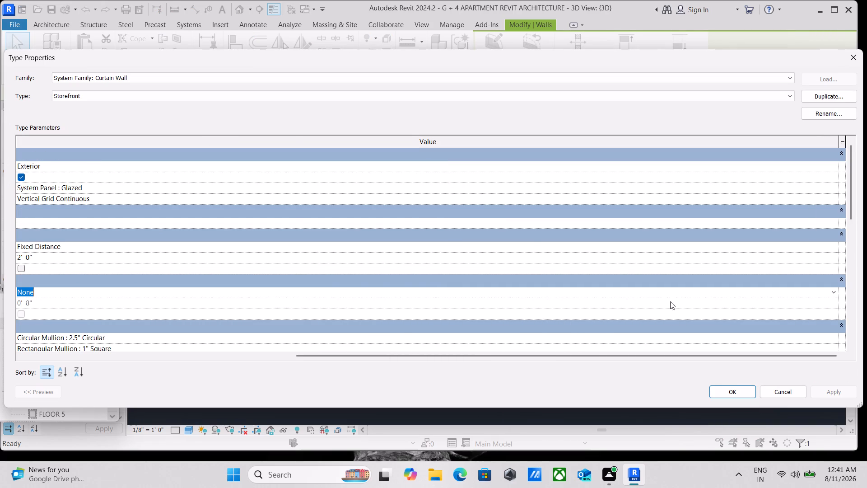
pyautogui.click(835, 292)
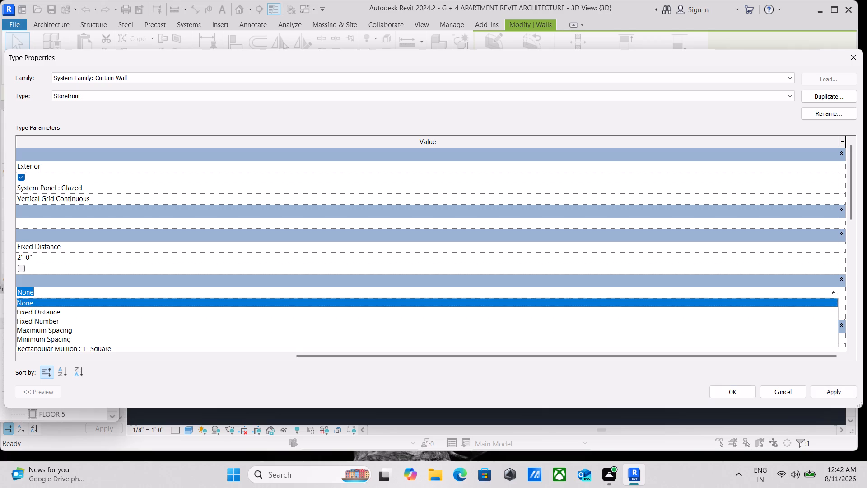
pyautogui.click(38, 313)
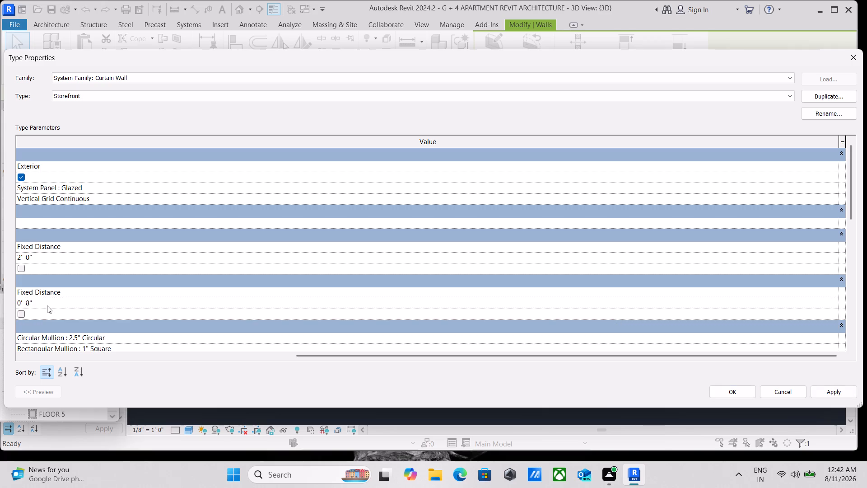
pyautogui.click(47, 303)
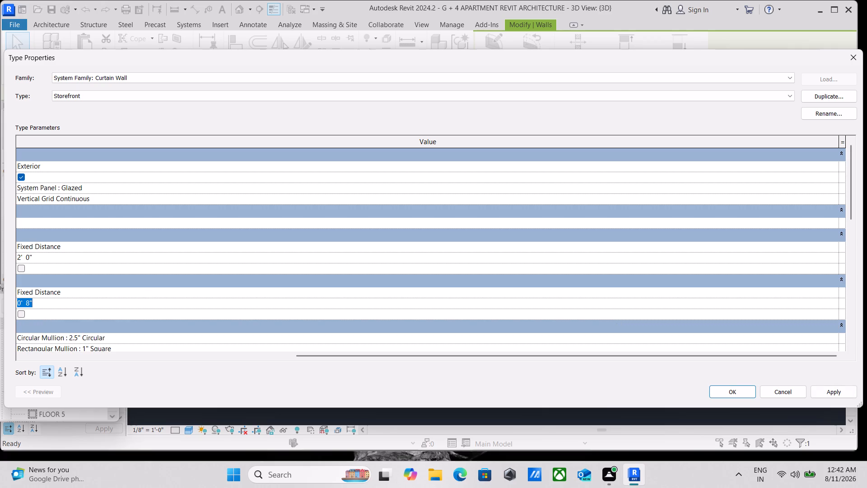
pyautogui.write("2'")
pyautogui.click(834, 388)
pyautogui.click(716, 388)
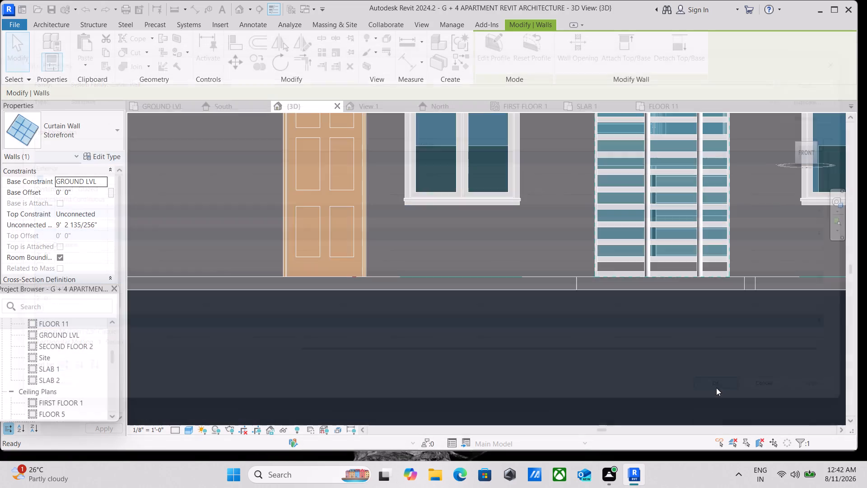
# Open the interior vertical mullion type choices in the ground-floor stair curtain wall's Storefront type properties.
pyautogui.scroll(-1, 617, 333)
pyautogui.moveTo(617, 333); pyautogui.dragTo(485, 360, button='middle')
pyautogui.scroll(-1, 520, 257)
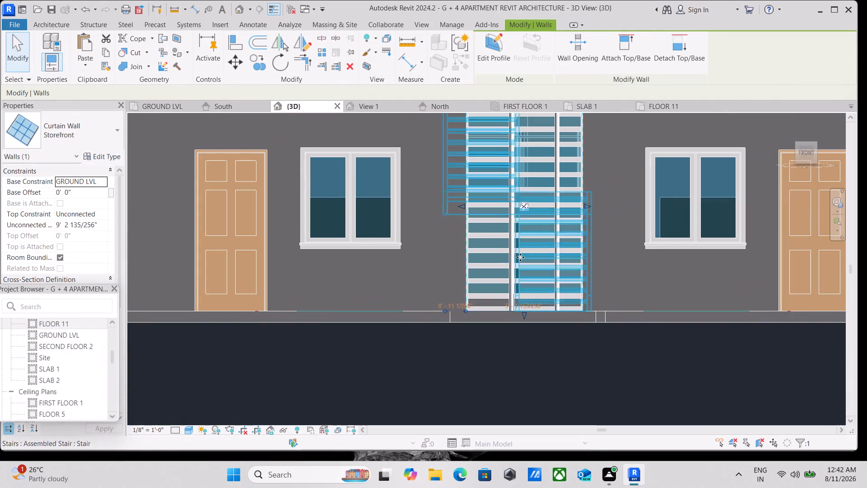
pyautogui.moveTo(520, 257); pyautogui.dragTo(503, 284, button='middle')
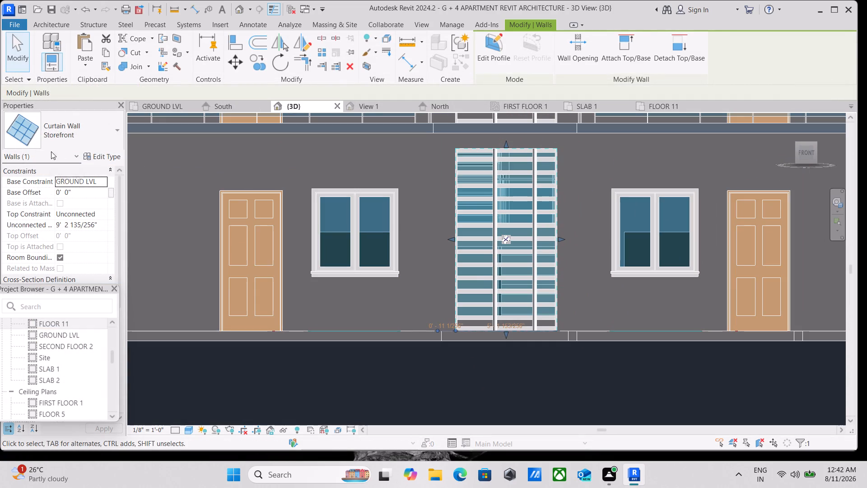
pyautogui.click(92, 156)
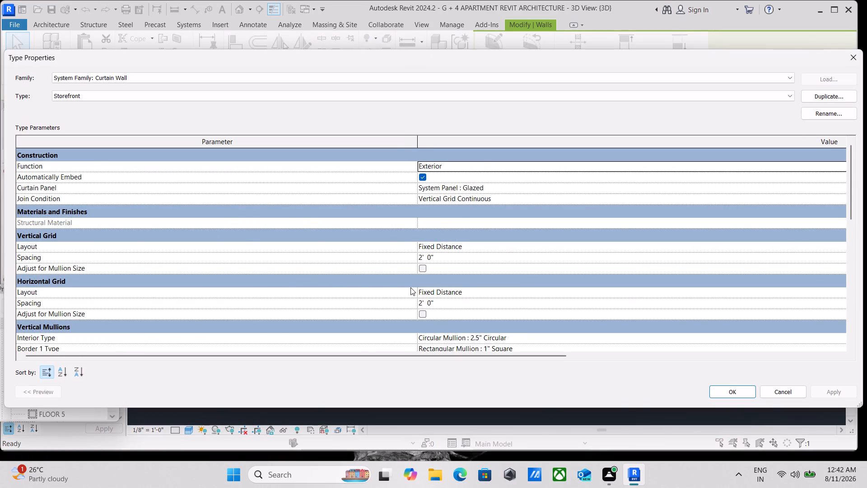
pyautogui.scroll(-1, 410, 287)
pyautogui.scroll(-1, 362, 312)
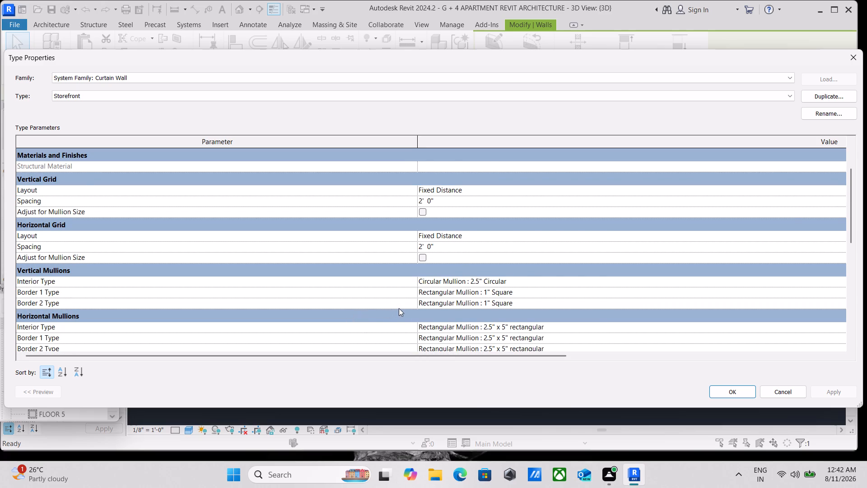
pyautogui.scroll(1, 378, 286)
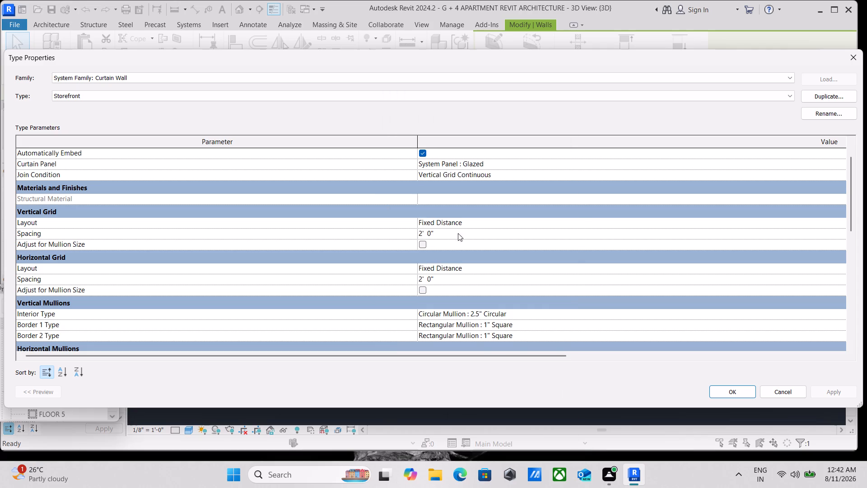
pyautogui.click(488, 310)
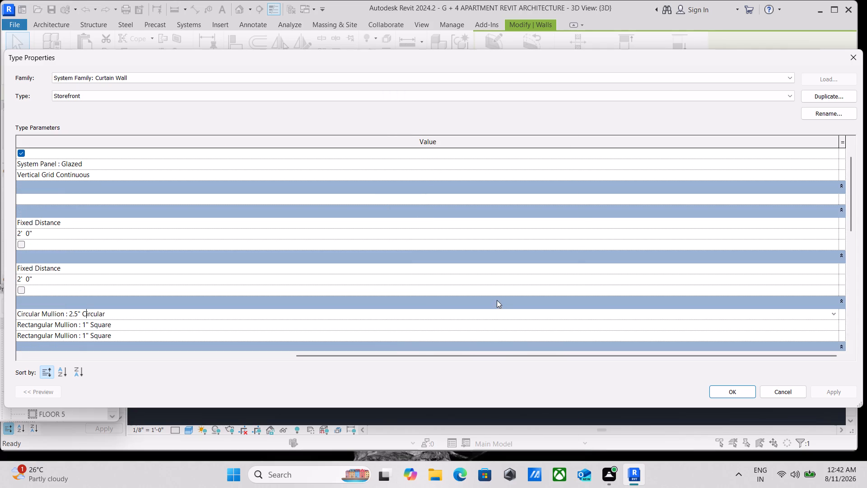
pyautogui.click(831, 314)
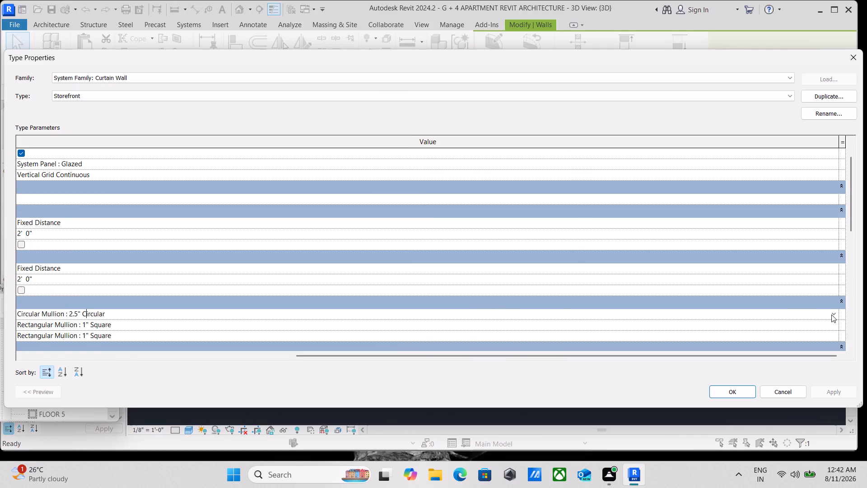
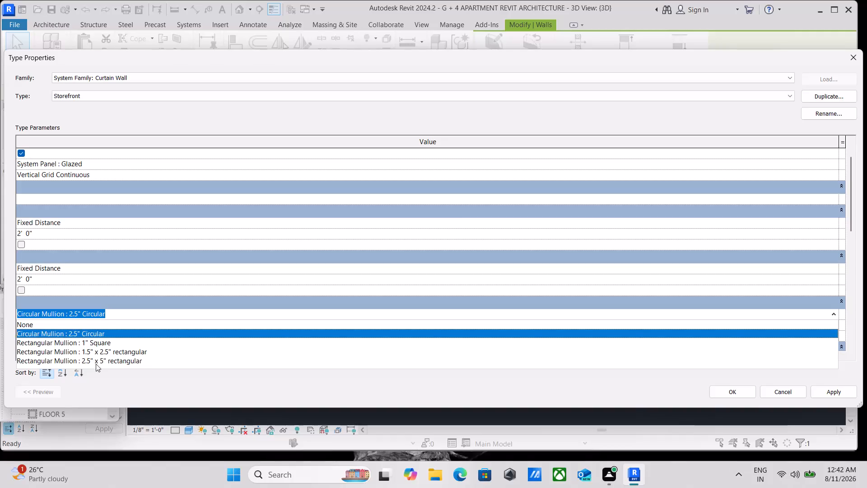
# Set the Storefront type's vertical interior mullion to Rectangular Mullion : 1.5" x 2.5" rectangular and apply the change.
pyautogui.click(103, 350)
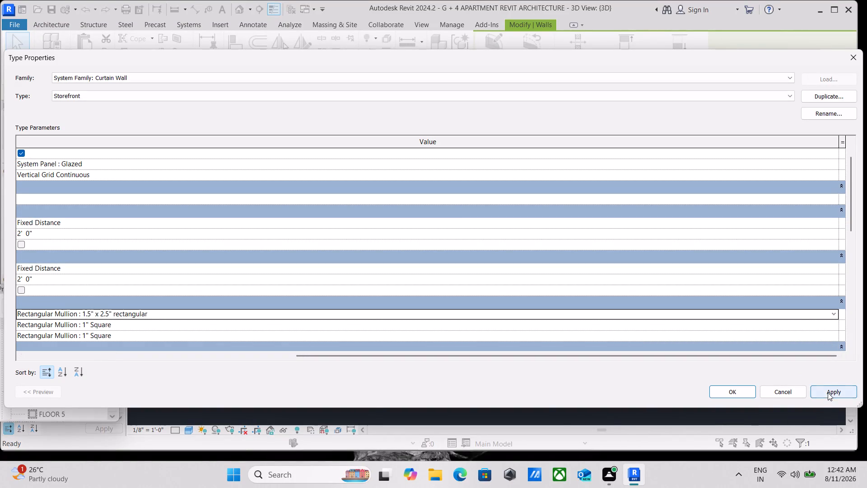
pyautogui.click(828, 393)
pyautogui.click(728, 393)
# Examine the mullions of the ground-floor and first-floor curtain walls on the front facade.
pyautogui.scroll(-2, 517, 337)
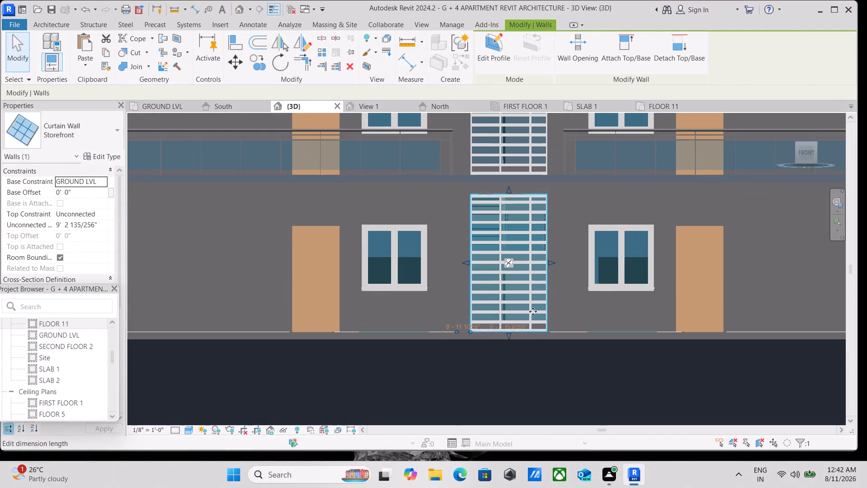
pyautogui.scroll(2, 531, 266)
pyautogui.scroll(-5, 531, 266)
pyautogui.moveTo(531, 266); pyautogui.dragTo(526, 270, button='middle')
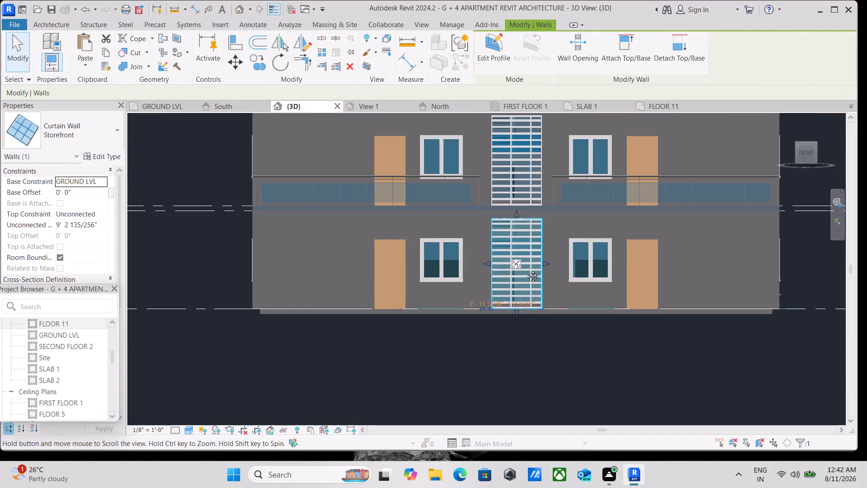
pyautogui.moveTo(526, 270); pyautogui.dragTo(435, 317, button='middle')
pyautogui.scroll(5, 430, 267)
pyautogui.scroll(3, 403, 229)
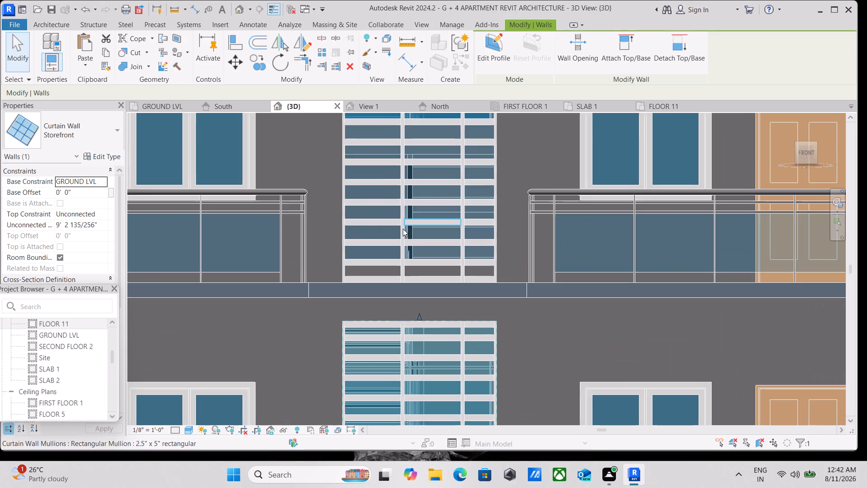
pyautogui.scroll(5, 400, 239)
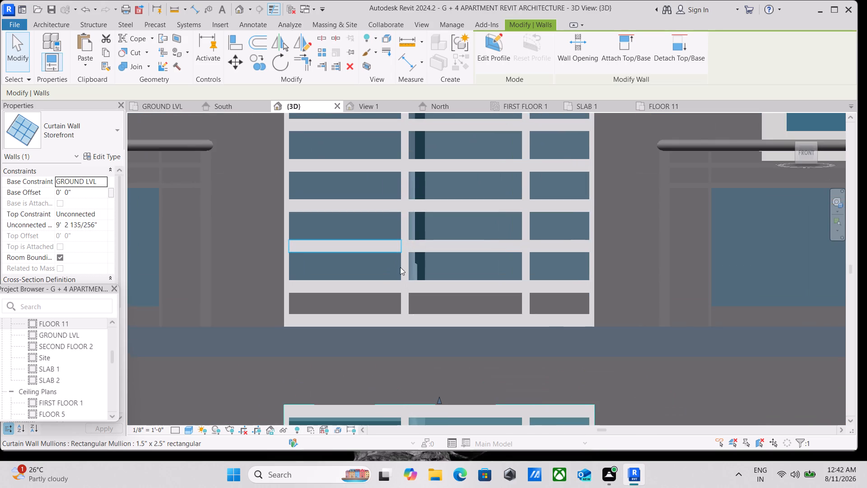
pyautogui.scroll(-5, 359, 272)
pyautogui.scroll(-2, 360, 317)
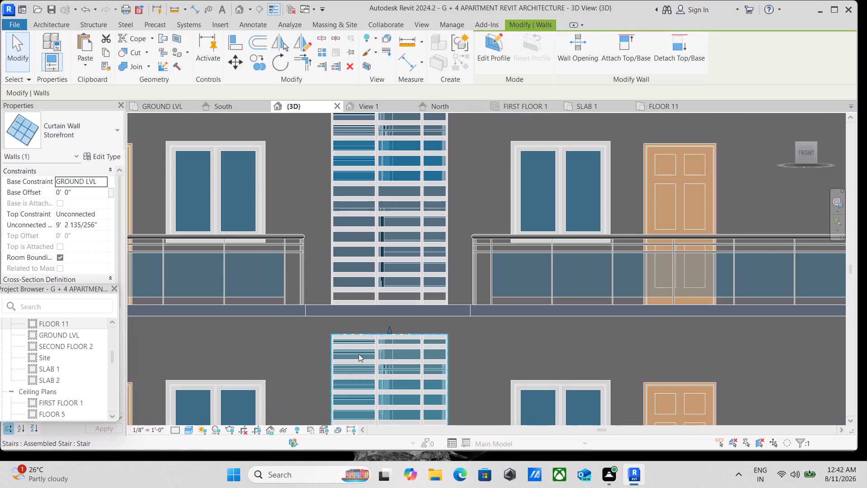
pyautogui.scroll(-1, 373, 373)
# Inspect the ground-floor curtain wall down to its base, including its lower corner, and the whole front facade.
pyautogui.moveTo(373, 372); pyautogui.dragTo(379, 258, button='middle')
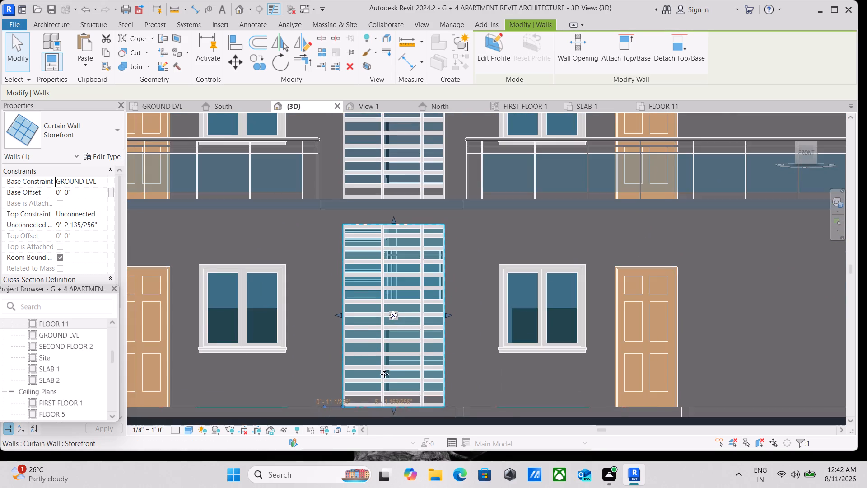
pyautogui.scroll(2, 381, 376)
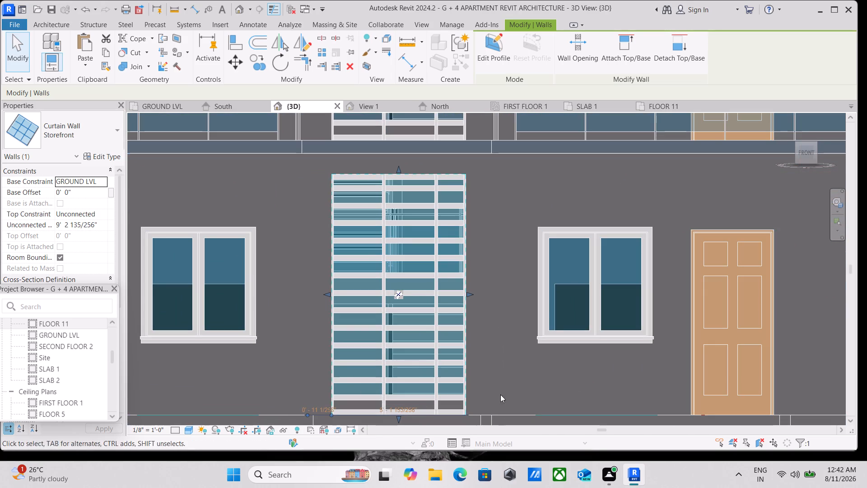
pyautogui.moveTo(499, 391); pyautogui.dragTo(481, 296, button='middle')
pyautogui.scroll(5, 441, 316)
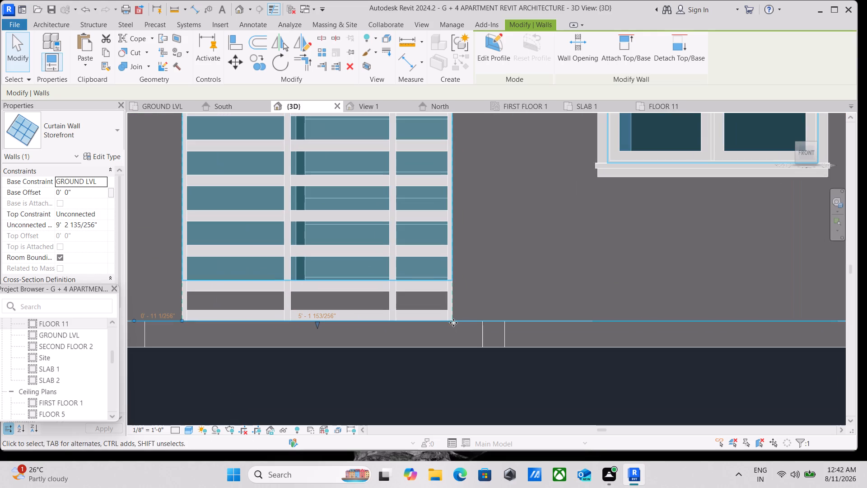
pyautogui.click(451, 321)
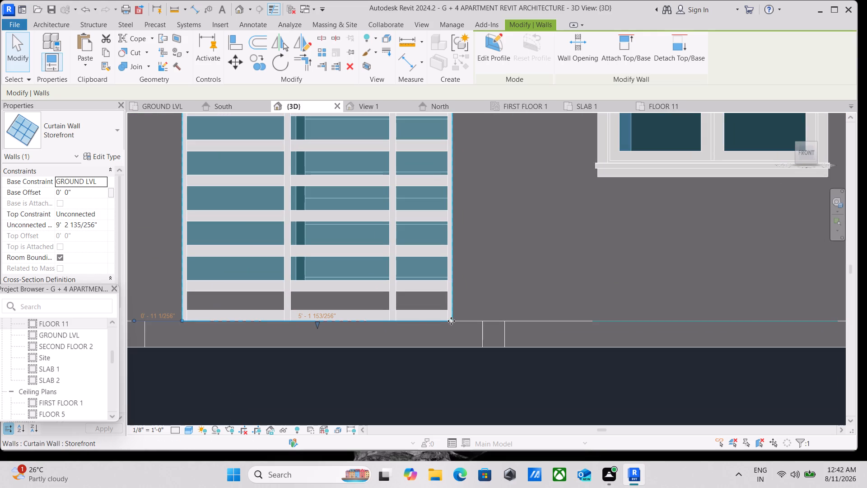
pyautogui.click(434, 313)
pyautogui.scroll(-6, 442, 311)
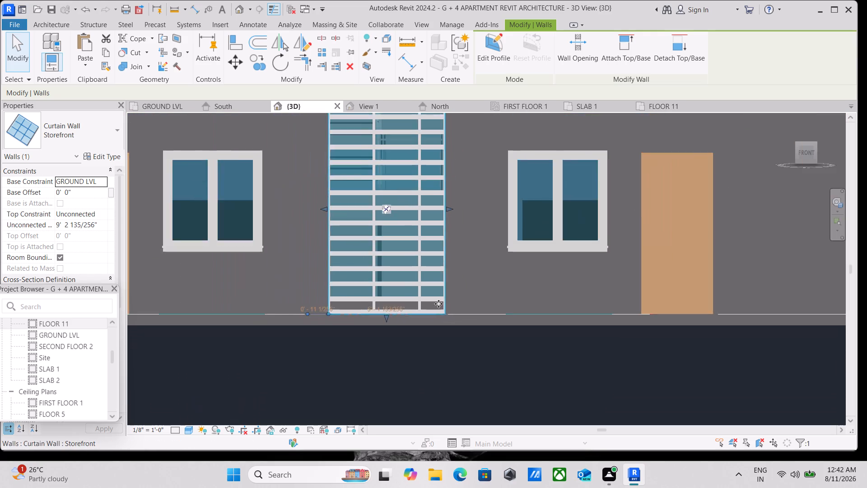
pyautogui.scroll(-7, 438, 304)
pyautogui.press('Escape')
pyautogui.moveTo(440, 316); pyautogui.dragTo(433, 375, button='middle')
pyautogui.scroll(-6, 433, 375)
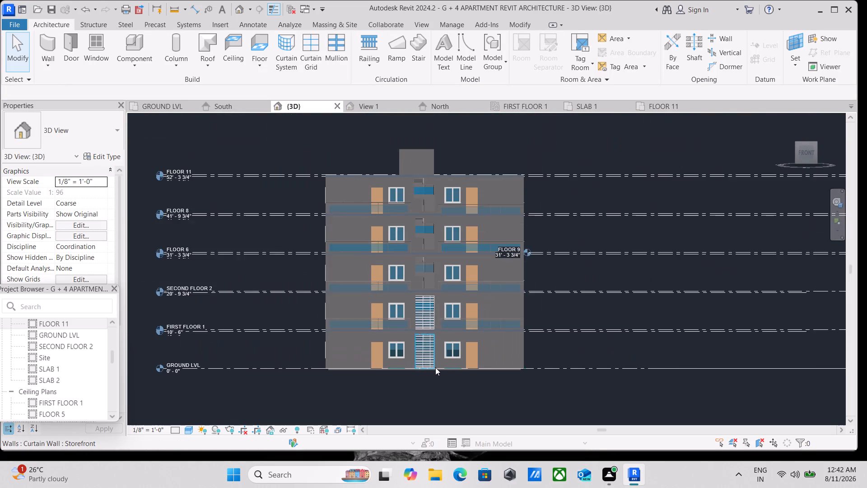
# Set the ground-floor Storefront curtain wall type's horizontal interior mullion to Rectangular Mullion : 1.5" x 2.5" rectangular.
pyautogui.scroll(13, 435, 366)
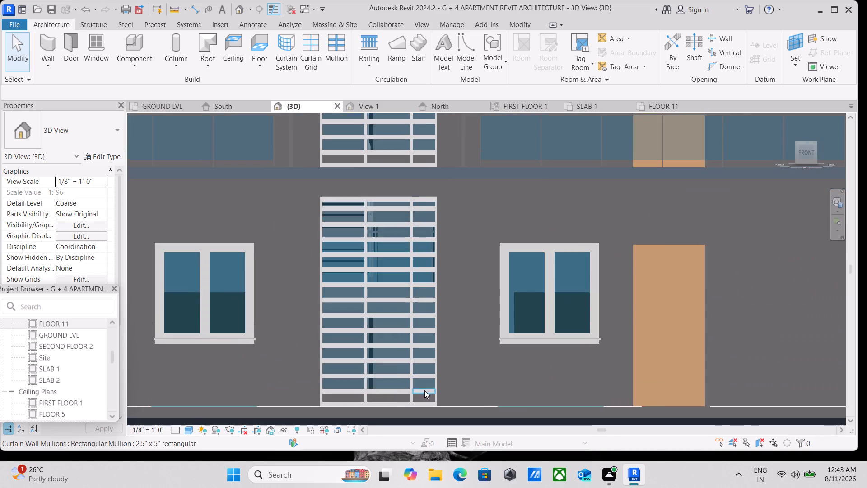
pyautogui.scroll(3, 427, 394)
pyautogui.click(441, 410)
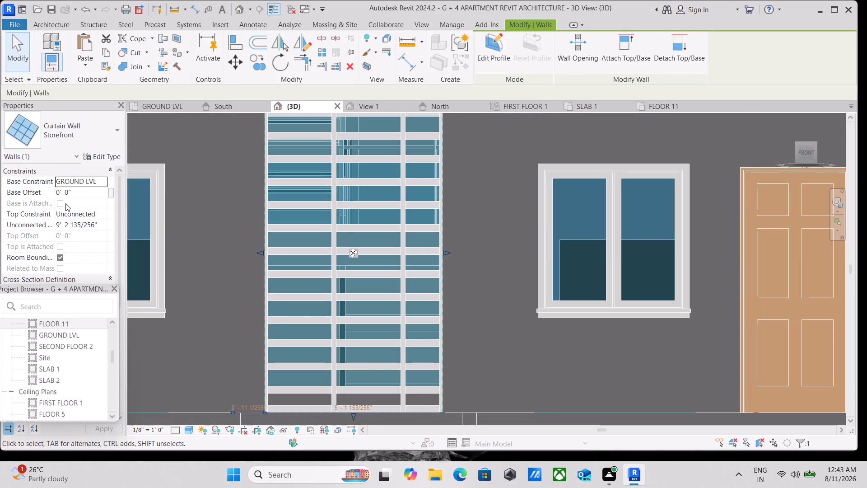
pyautogui.click(102, 153)
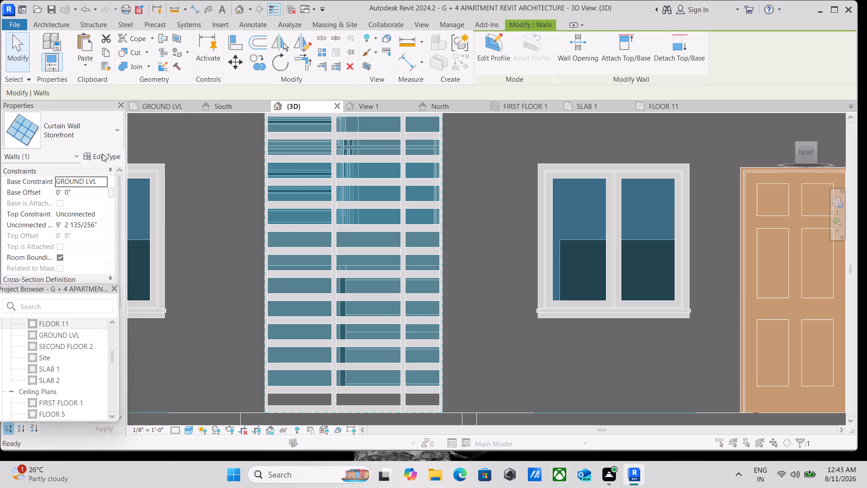
pyautogui.scroll(-2, 442, 314)
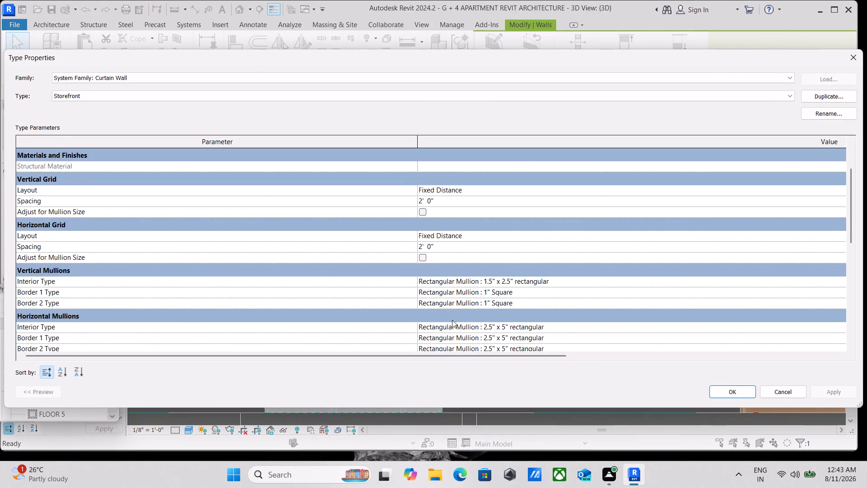
pyautogui.scroll(-2, 556, 315)
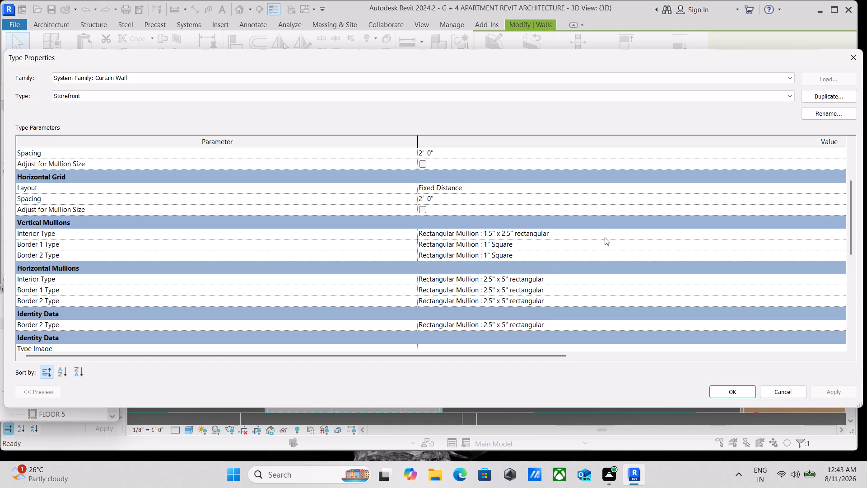
pyautogui.click(566, 244)
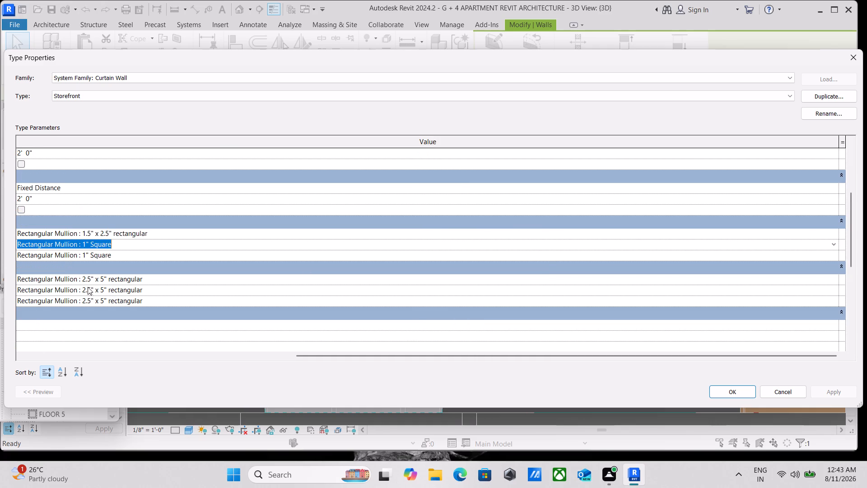
pyautogui.click(123, 232)
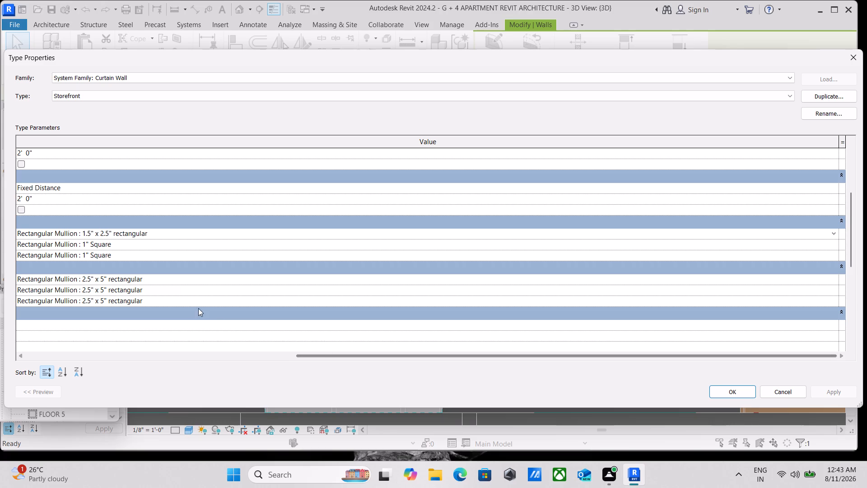
pyautogui.click(177, 283)
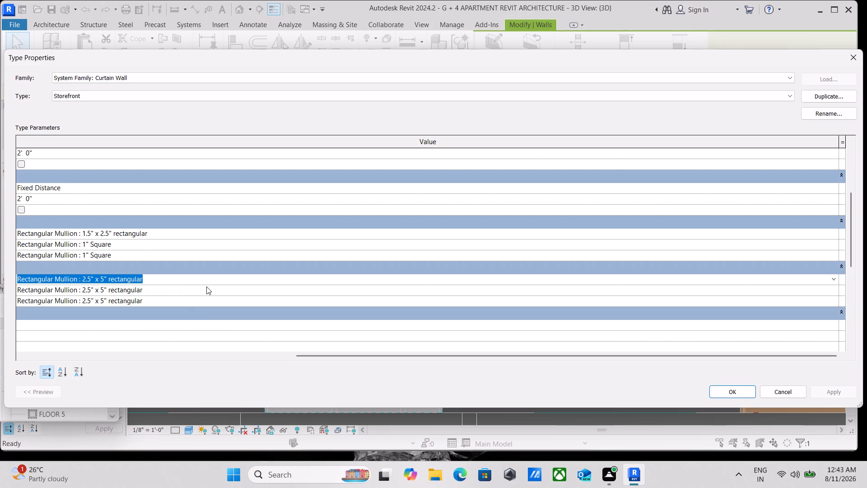
pyautogui.click(214, 283)
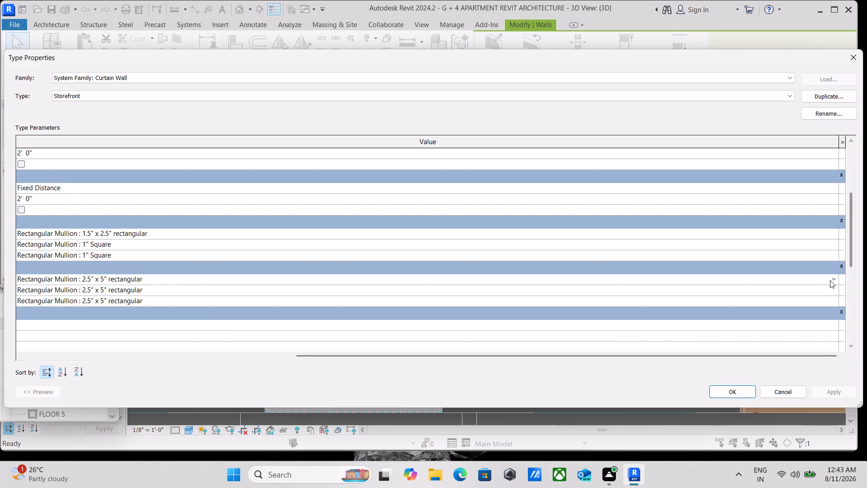
pyautogui.click(829, 279)
pyautogui.click(834, 280)
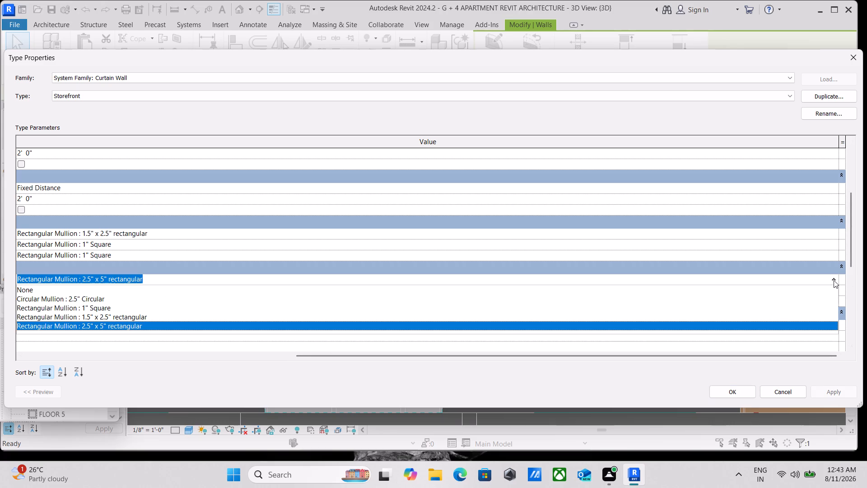
pyautogui.click(106, 314)
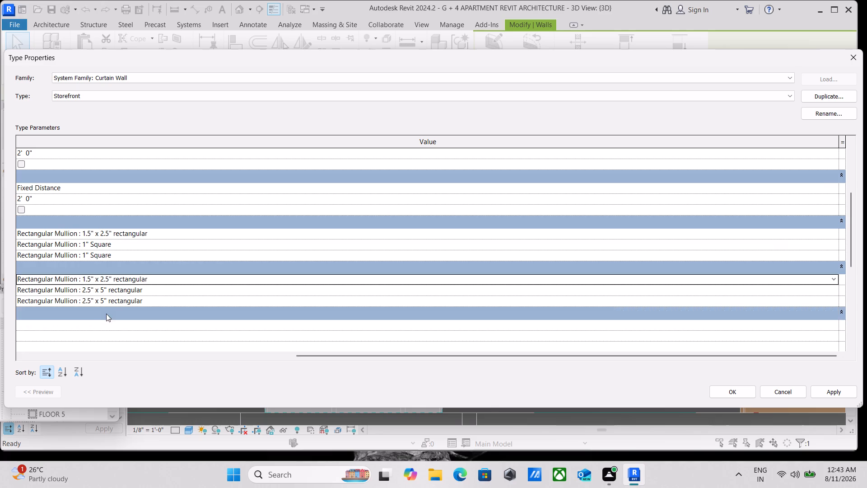
# Set the vertical mullions' Border 1 and Border 2 types to Rectangular Mullion : 1.5" x 2.5" rectangular.
pyautogui.click(167, 243)
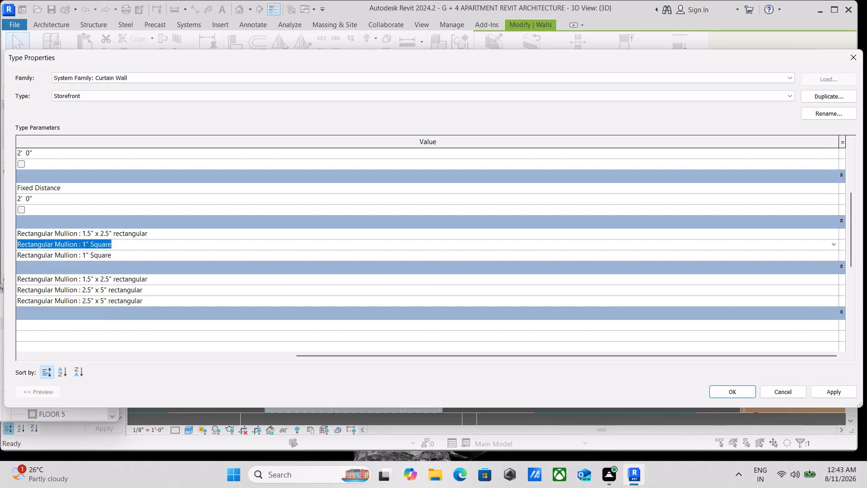
pyautogui.click(832, 246)
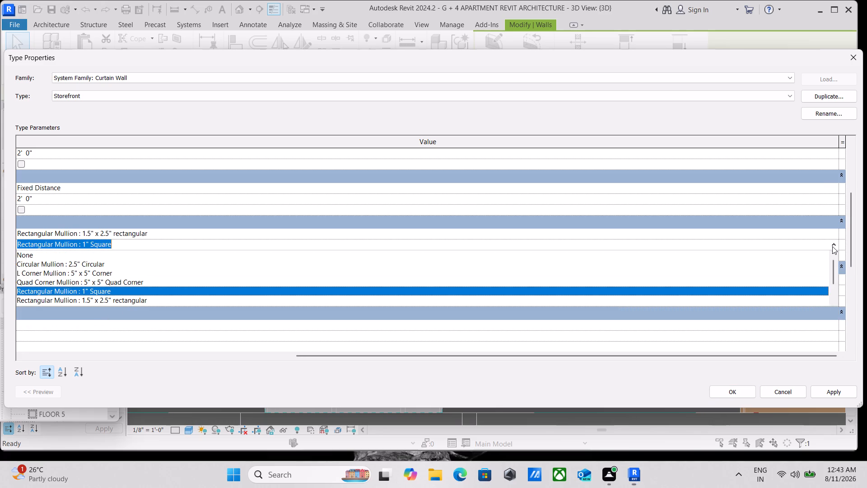
pyautogui.click(81, 301)
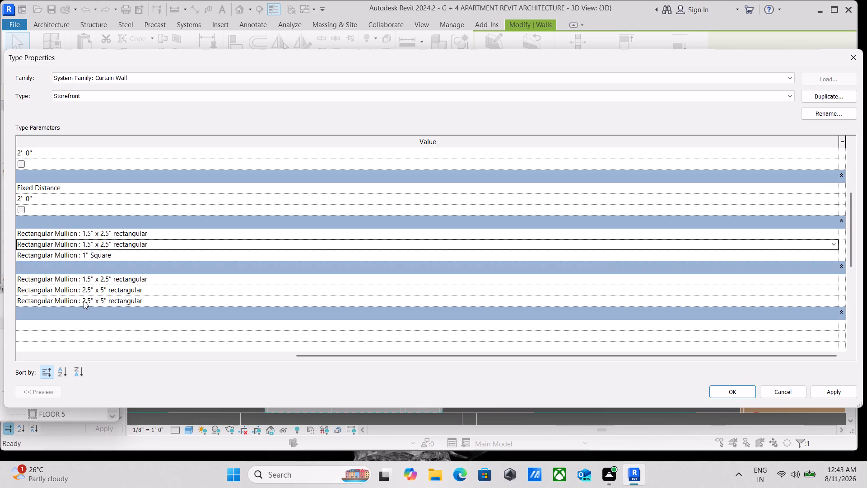
pyautogui.click(219, 255)
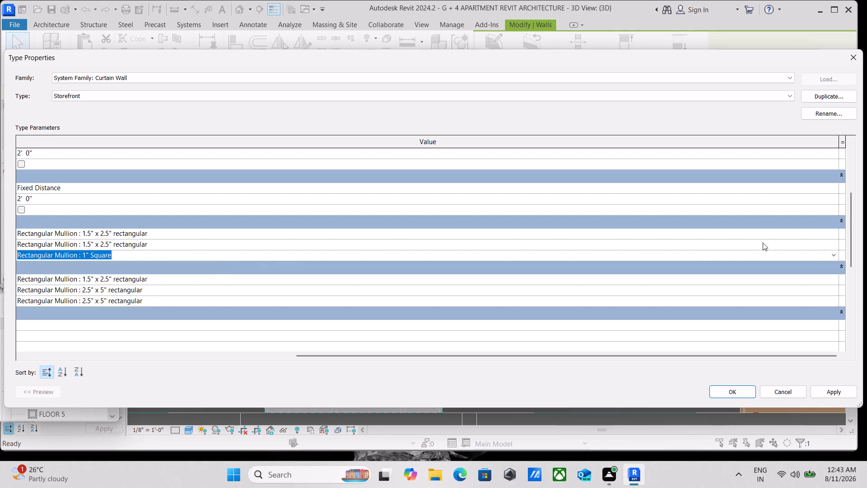
pyautogui.click(822, 255)
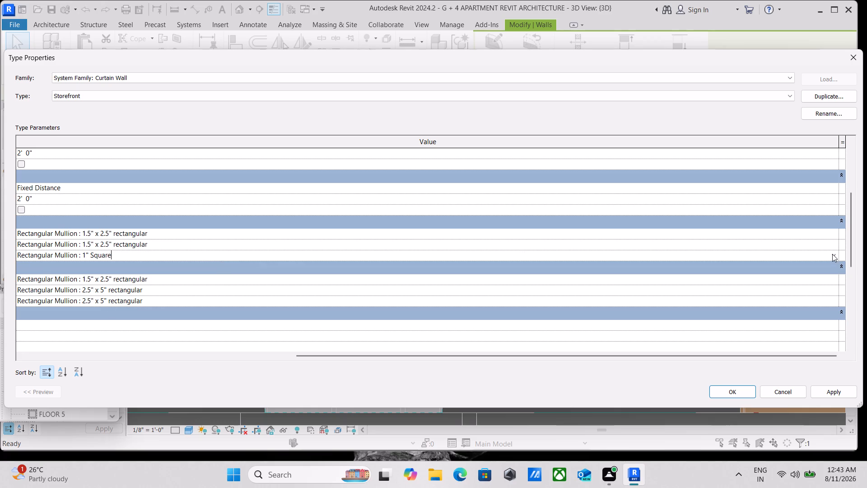
pyautogui.click(832, 254)
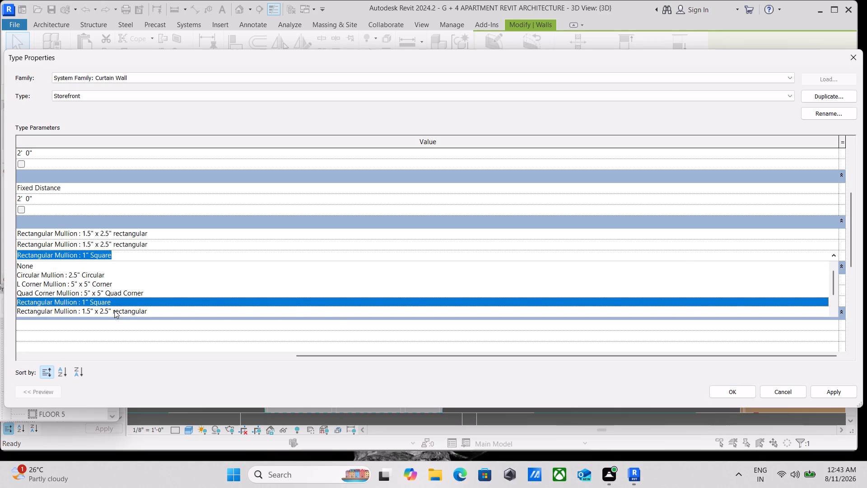
pyautogui.click(114, 310)
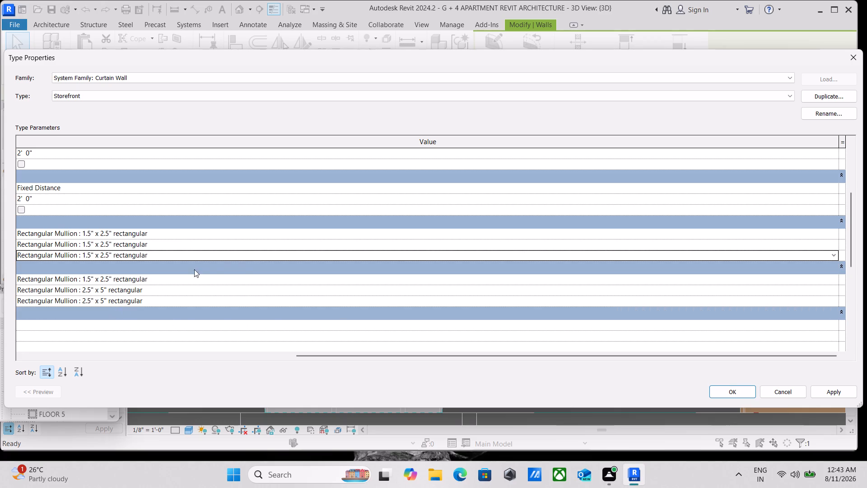
# Set the horizontal mullions' Border 1 type to Rectangular Mullion : 1.5" x 2.5" rectangular.
pyautogui.click(296, 291)
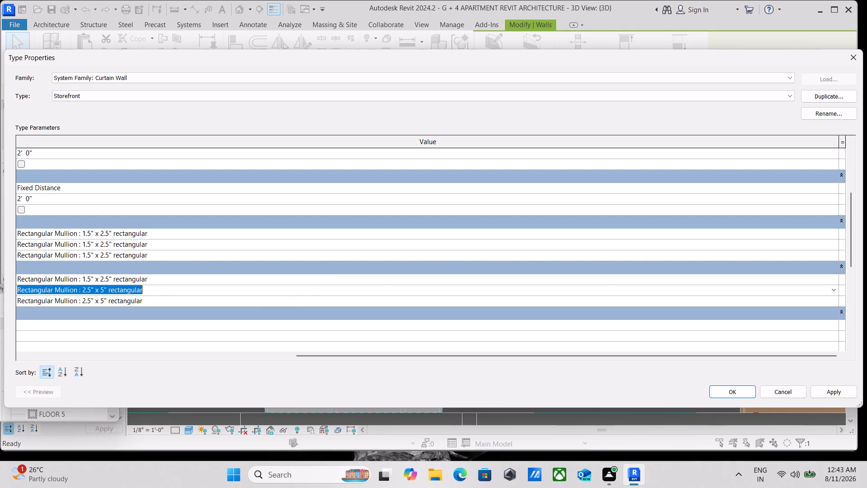
pyautogui.click(819, 292)
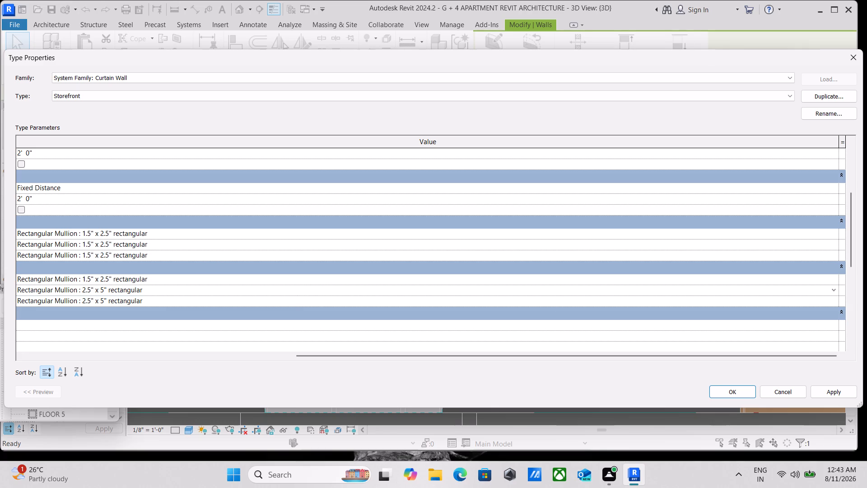
pyautogui.click(835, 288)
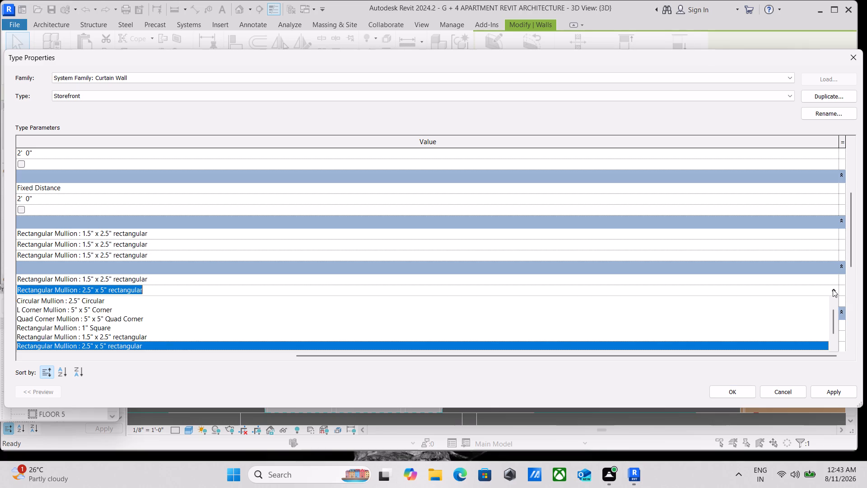
pyautogui.click(83, 335)
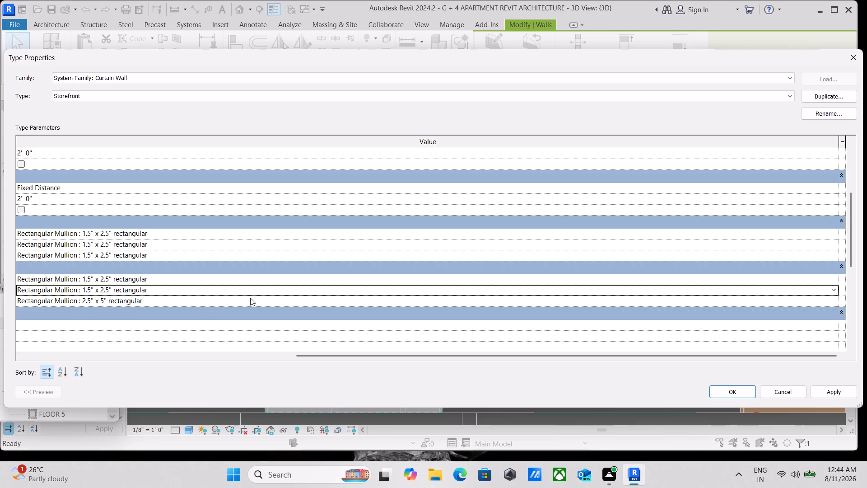
# Set the horizontal mullions' Border 2 type to Rectangular Mullion : 1.5" x 2.5" rectangular and apply the type changes.
pyautogui.click(250, 298)
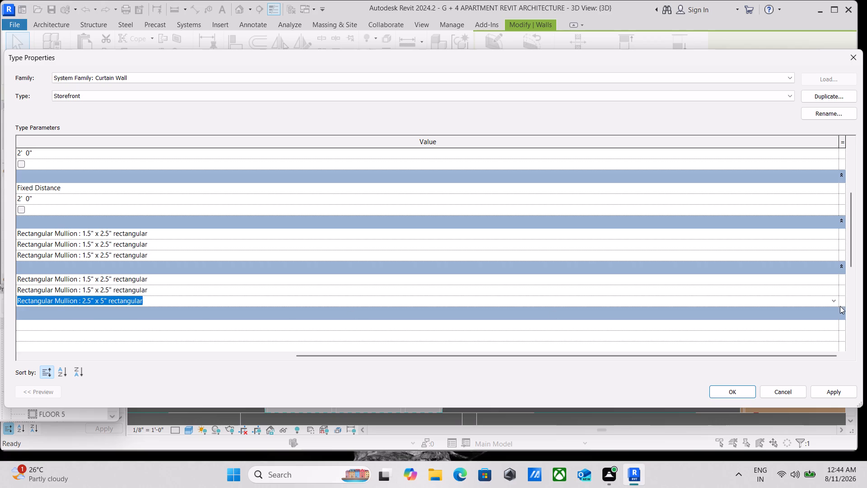
pyautogui.click(834, 301)
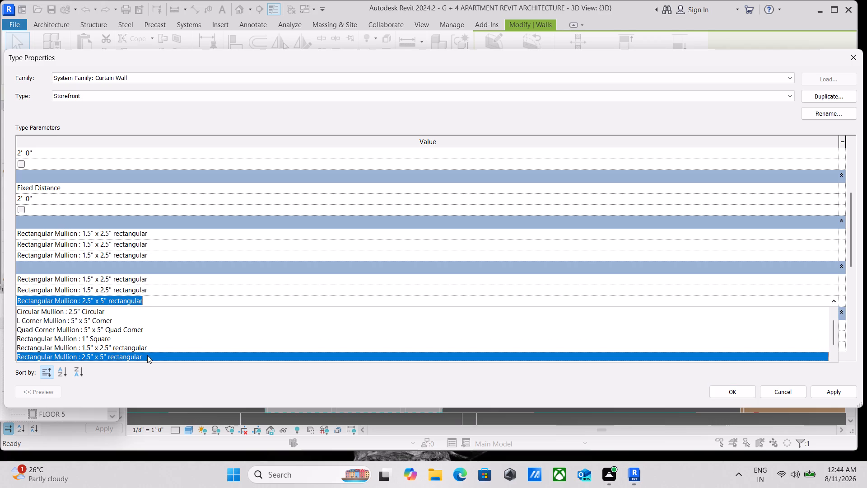
pyautogui.click(144, 346)
pyautogui.scroll(-5, 143, 323)
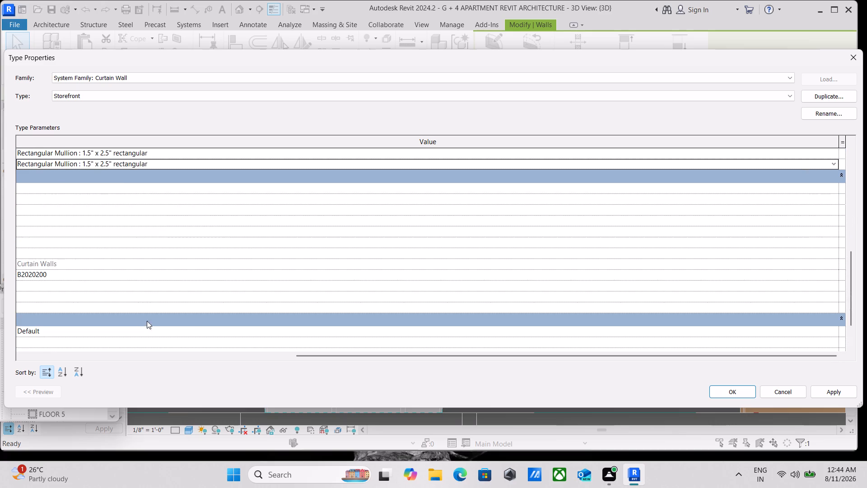
pyautogui.click(841, 393)
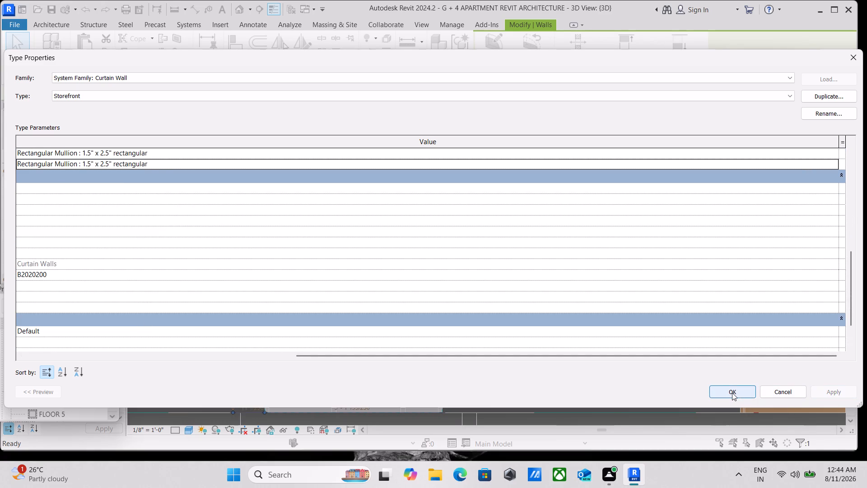
pyautogui.click(732, 393)
# Inspect the mullions of the ground-floor and first-floor curtain walls, up close and within the whole front facade.
pyautogui.scroll(-3, 486, 320)
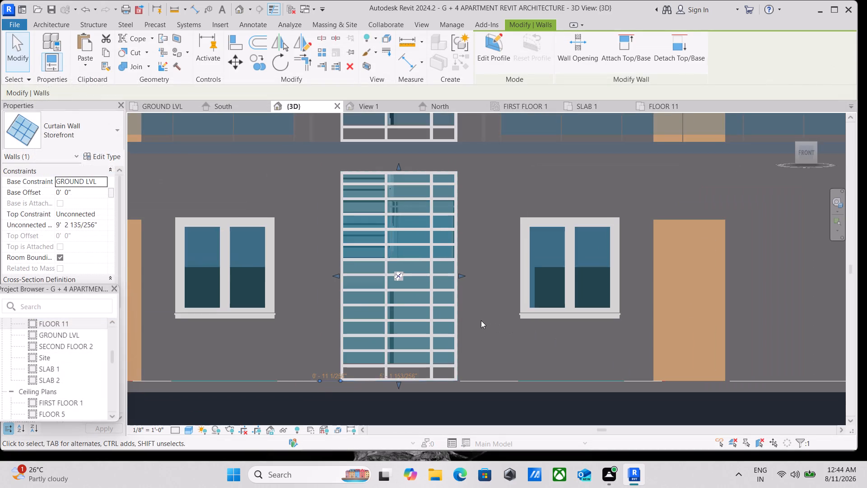
pyautogui.scroll(-3, 415, 314)
pyautogui.moveTo(443, 311); pyautogui.dragTo(423, 381, button='middle')
pyautogui.scroll(-2, 422, 380)
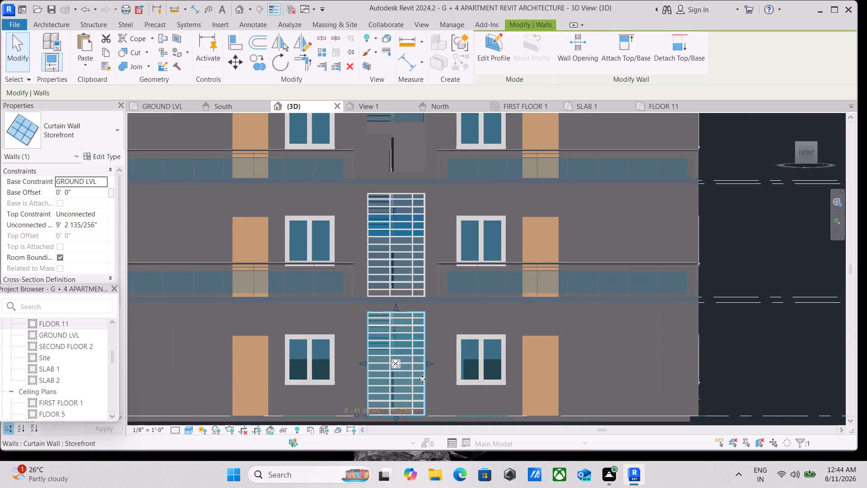
pyautogui.scroll(7, 399, 253)
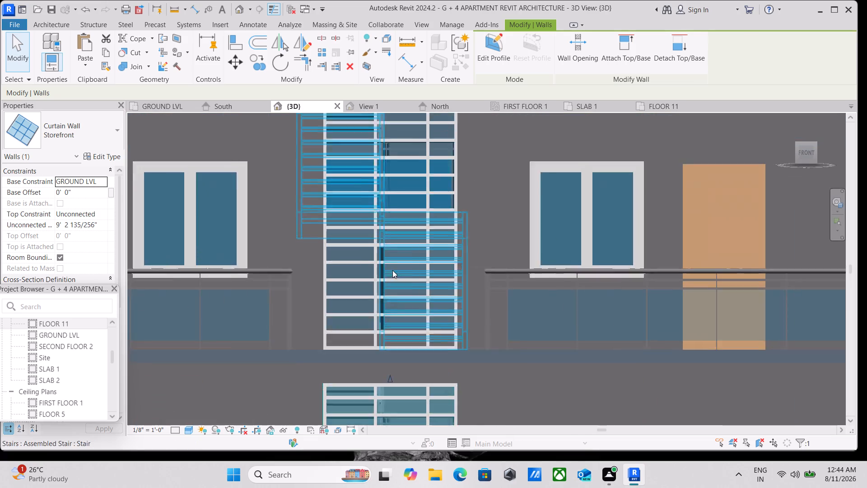
pyautogui.scroll(3, 392, 270)
pyautogui.scroll(2, 308, 323)
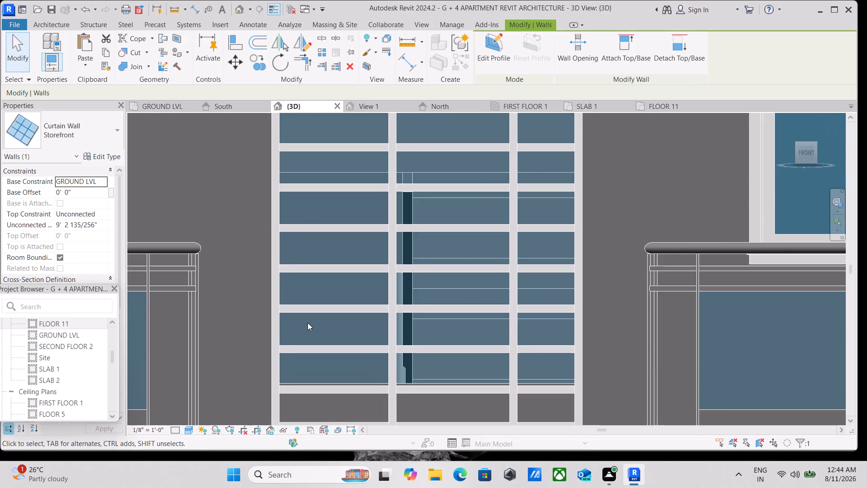
pyautogui.scroll(-6, 308, 323)
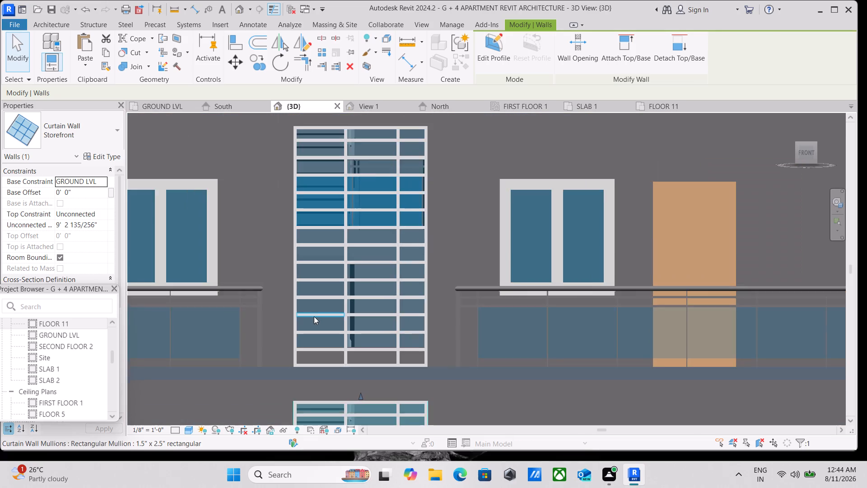
pyautogui.scroll(-11, 315, 314)
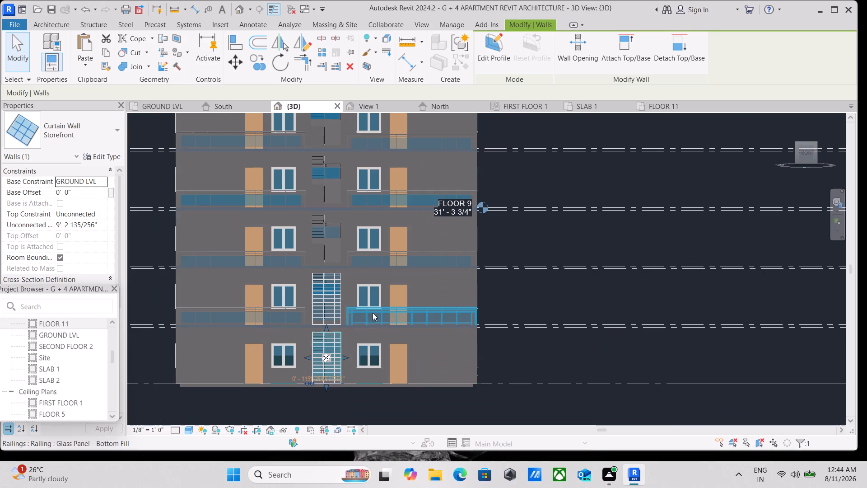
pyautogui.scroll(1, 317, 343)
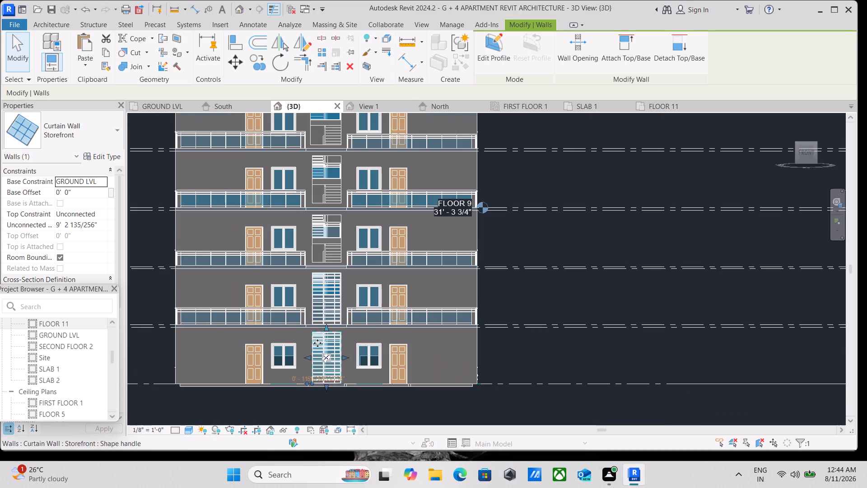
pyautogui.scroll(1, 317, 343)
pyautogui.scroll(8, 353, 361)
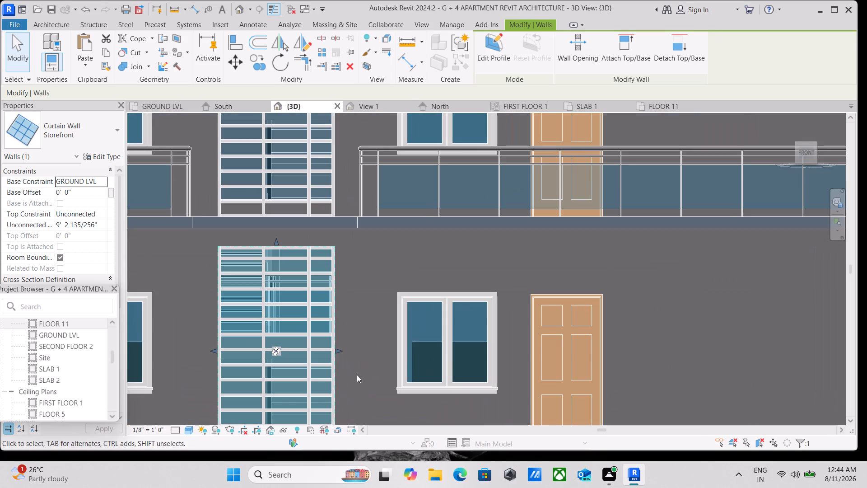
pyautogui.scroll(-4, 352, 371)
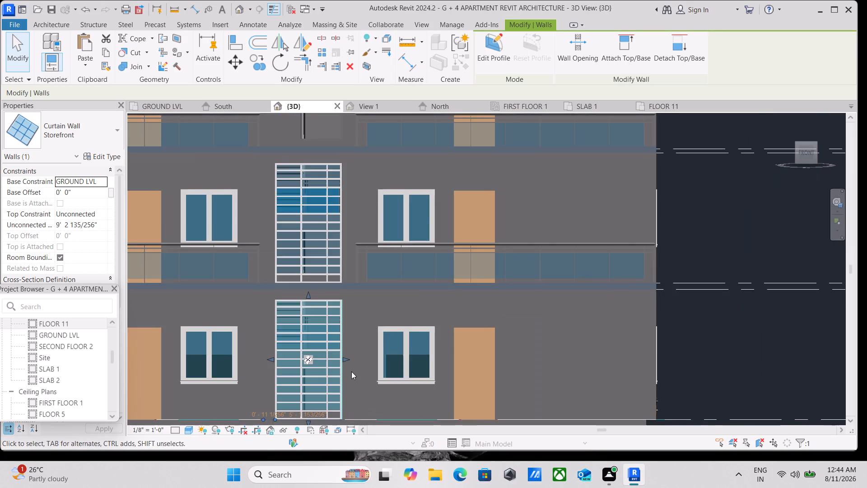
pyautogui.scroll(-2, 351, 371)
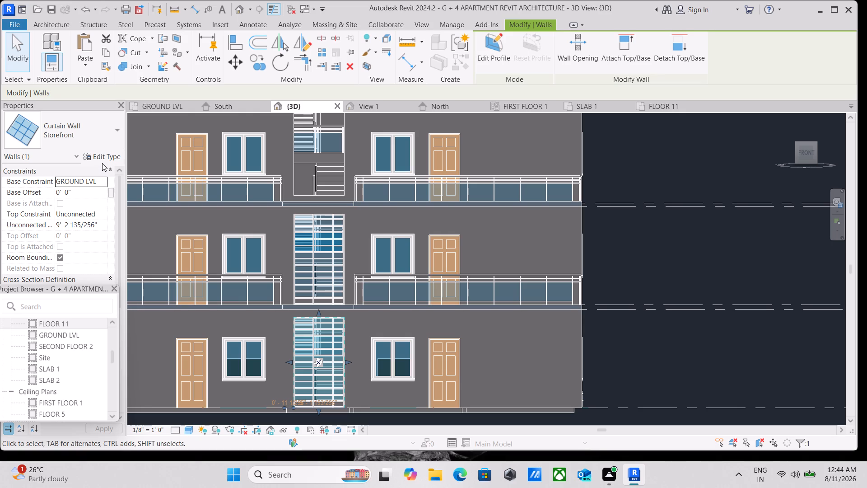
pyautogui.scroll(-5, 390, 300)
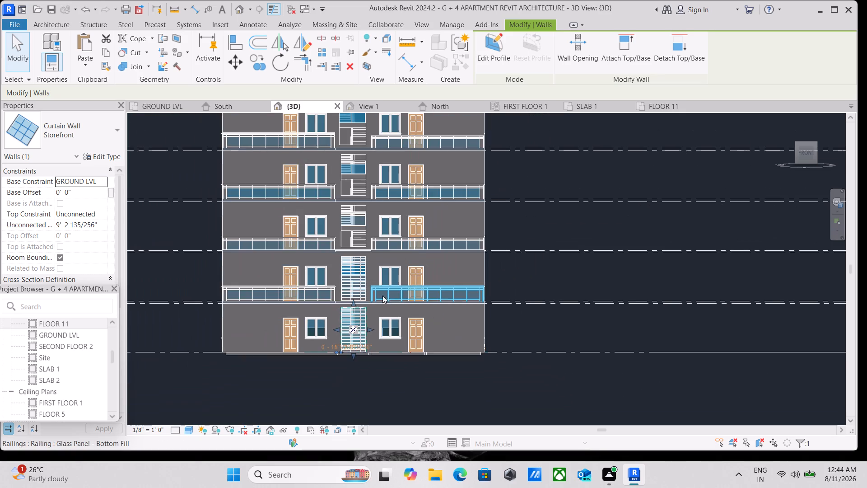
pyautogui.scroll(1, 372, 292)
# Review the Storefront curtain wall type's grid, vertical and horizontal mullion, and identity parameters.
pyautogui.click(109, 155)
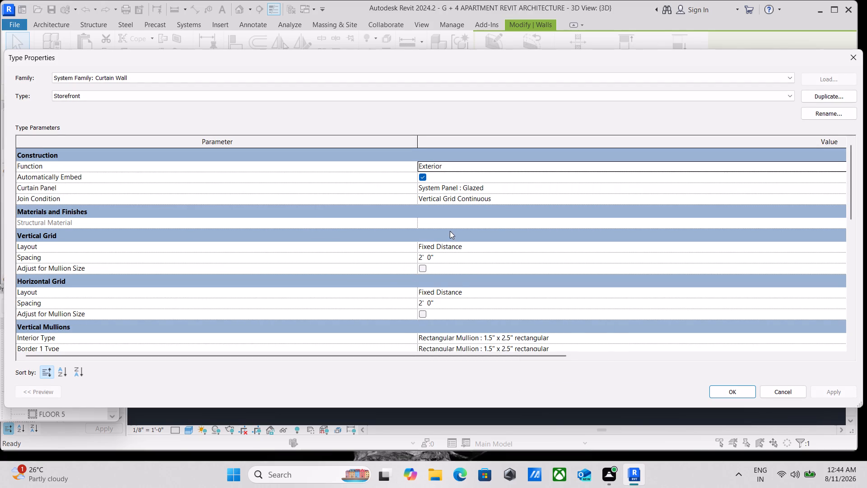
pyautogui.scroll(-1, 178, 294)
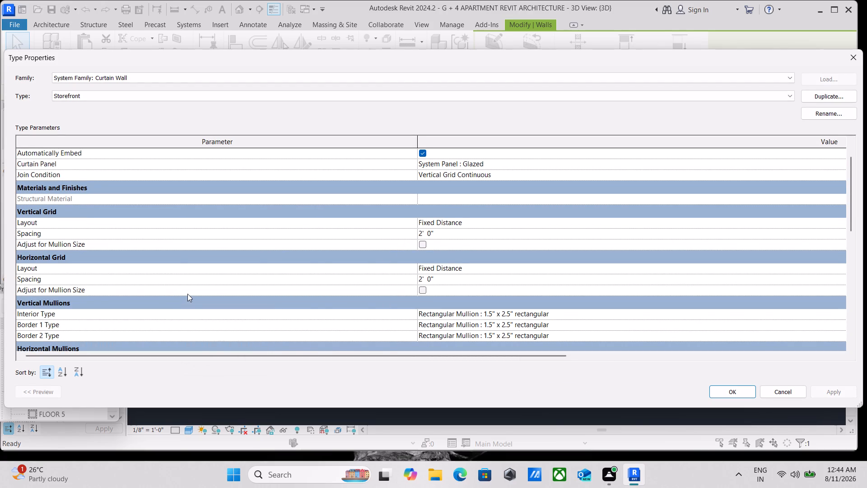
pyautogui.scroll(-1, 213, 328)
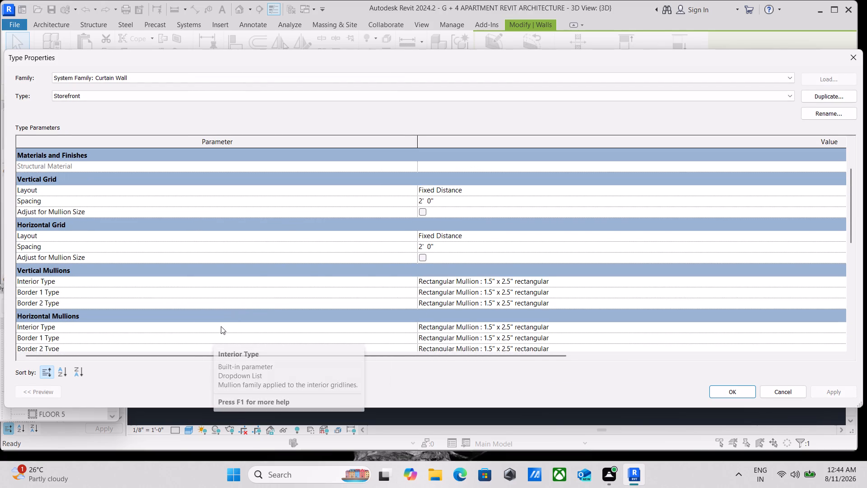
pyautogui.scroll(-3, 225, 324)
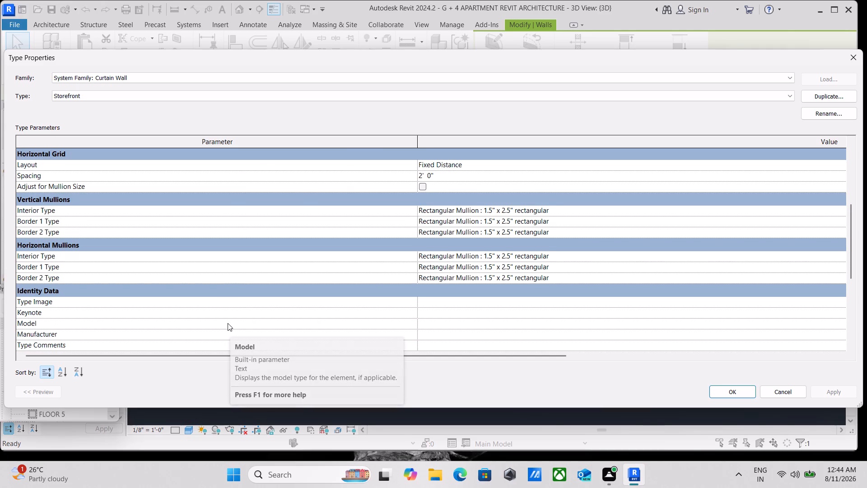
pyautogui.scroll(-2, 229, 322)
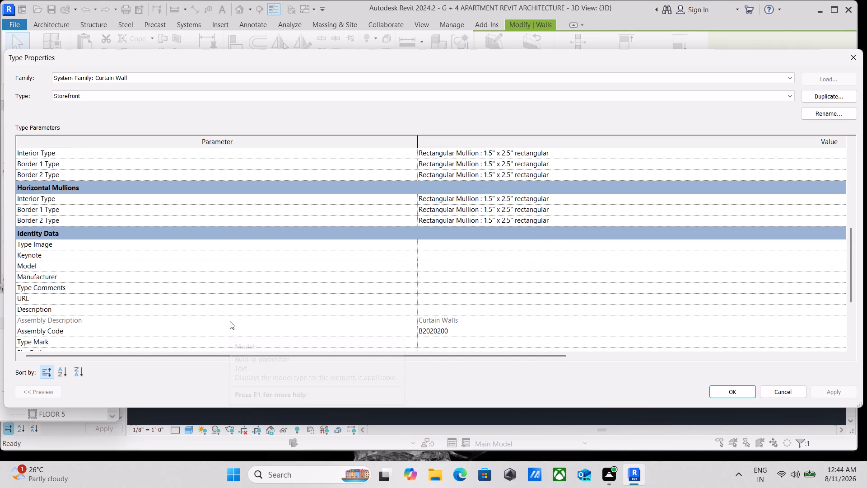
pyautogui.scroll(-2, 230, 321)
pyautogui.scroll(5, 231, 321)
pyautogui.scroll(-2, 231, 319)
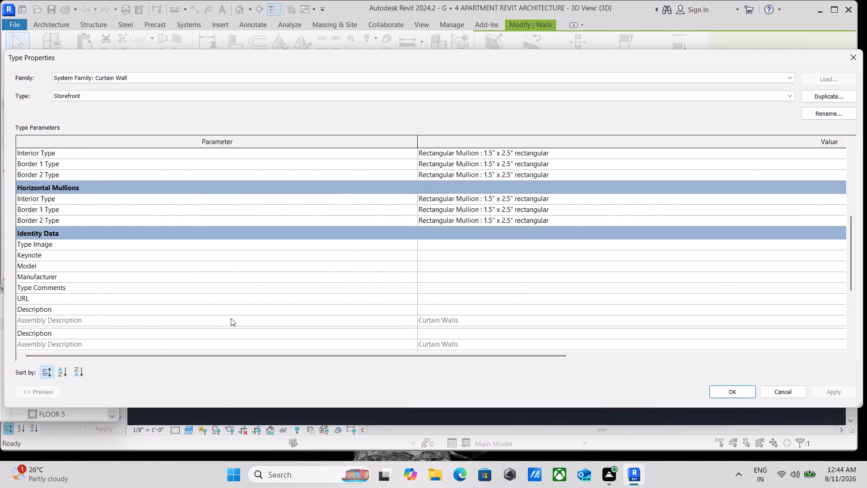
pyautogui.scroll(-7, 231, 318)
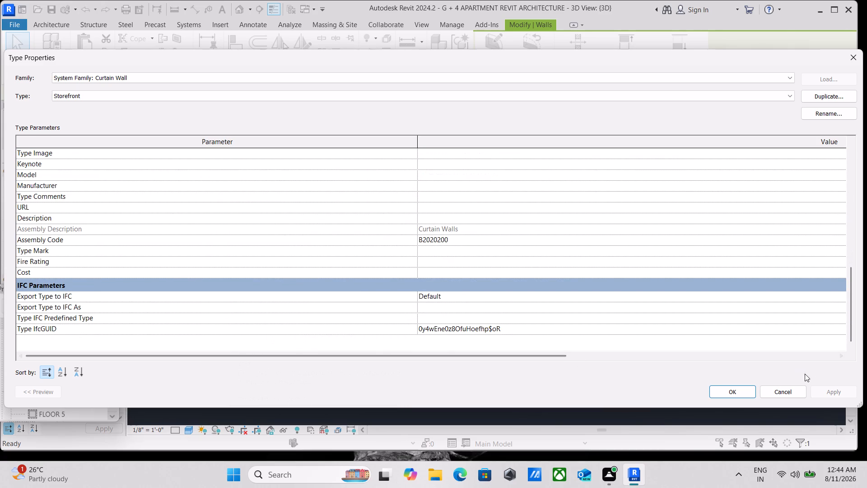
pyautogui.click(733, 392)
# Examine the ground-floor curtain wall's bottom edge and lower corner against the floor slab.
pyautogui.scroll(-3, 635, 333)
pyautogui.scroll(-1, 574, 311)
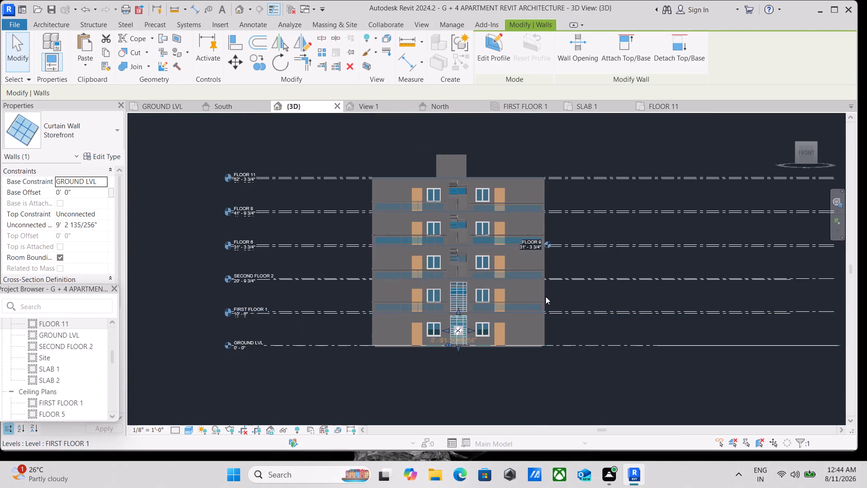
pyautogui.scroll(14, 455, 281)
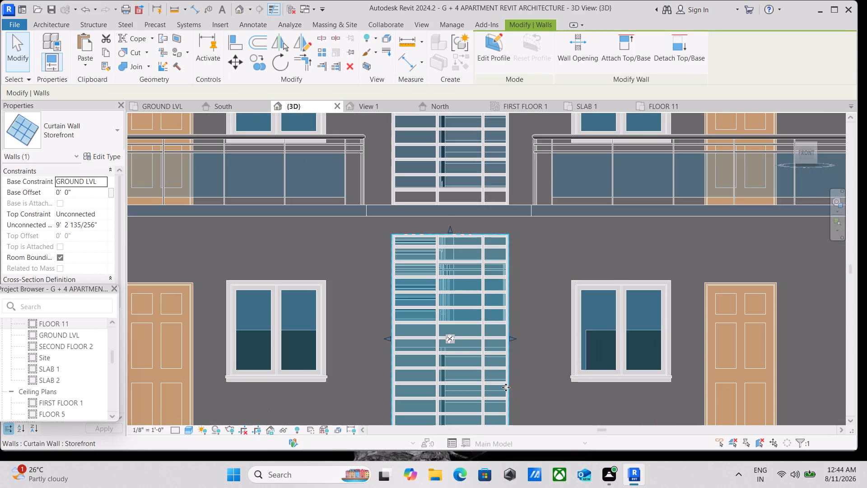
pyautogui.moveTo(506, 387); pyautogui.dragTo(482, 274, button='middle')
pyautogui.scroll(1, 482, 270)
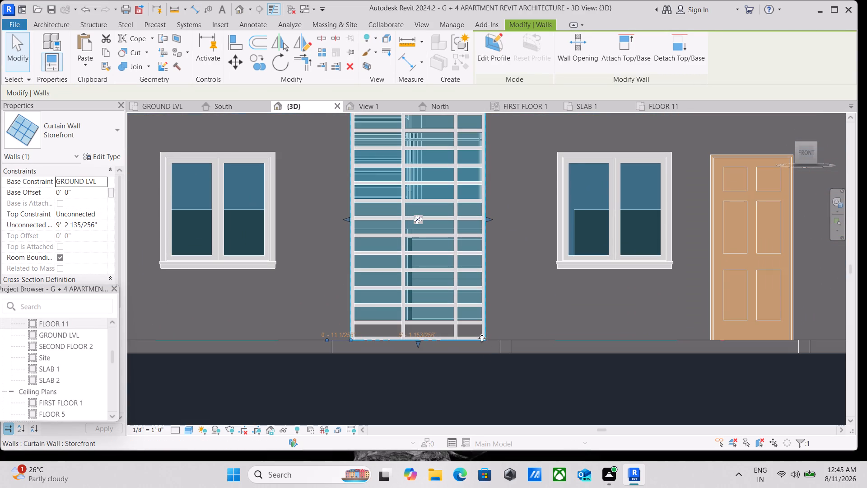
pyautogui.scroll(-5, 476, 324)
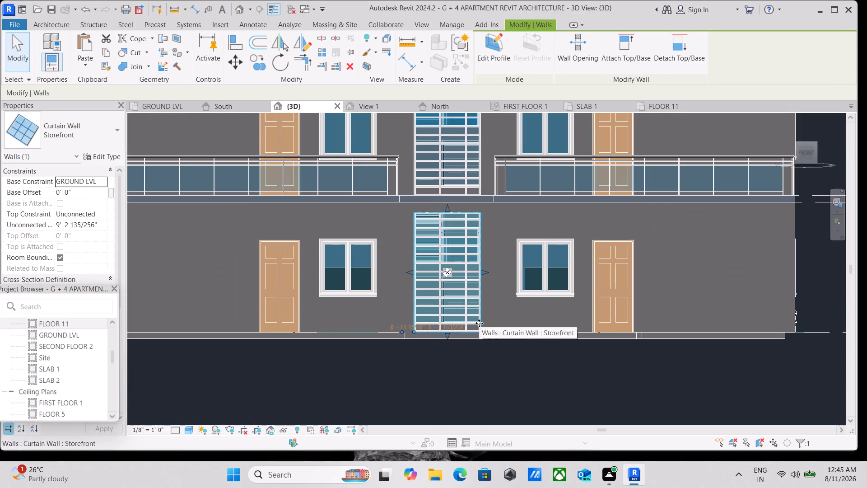
pyautogui.scroll(6, 480, 335)
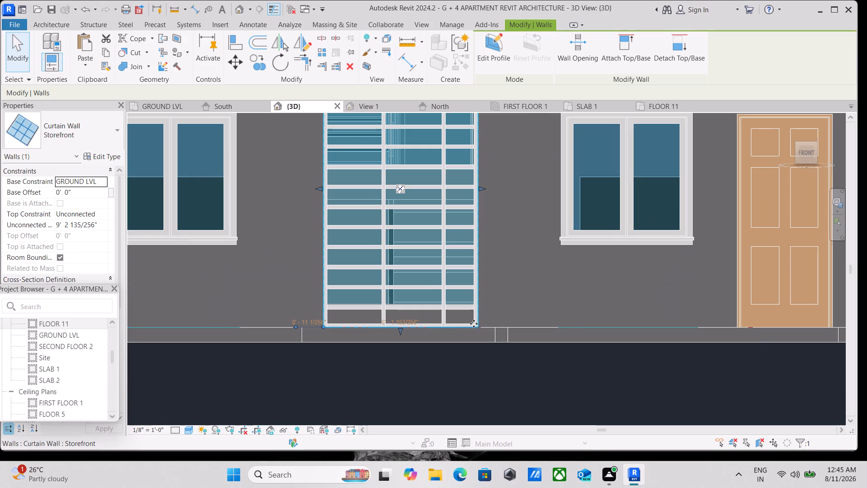
# Copy the ground-floor Storefront curtain wall and paste it aligned to the picked level SECOND FLOOR 2.
pyautogui.click(473, 323)
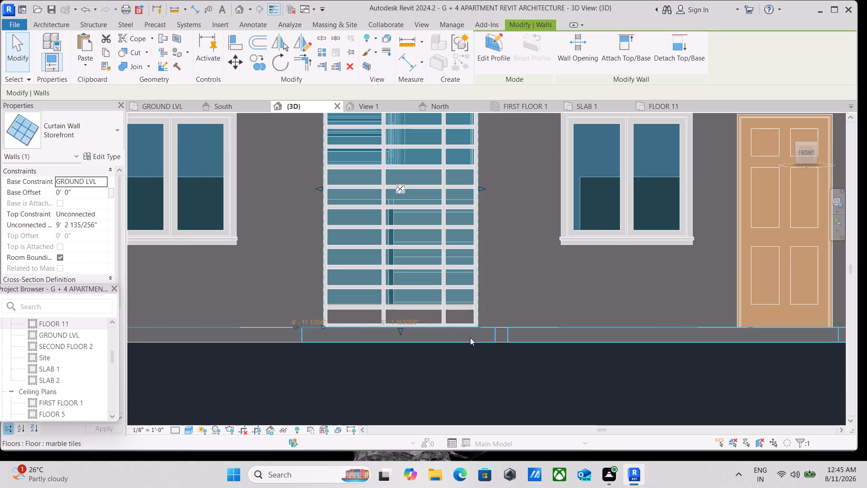
pyautogui.press('Escape')
pyautogui.click(477, 325)
pyautogui.scroll(-2, 477, 325)
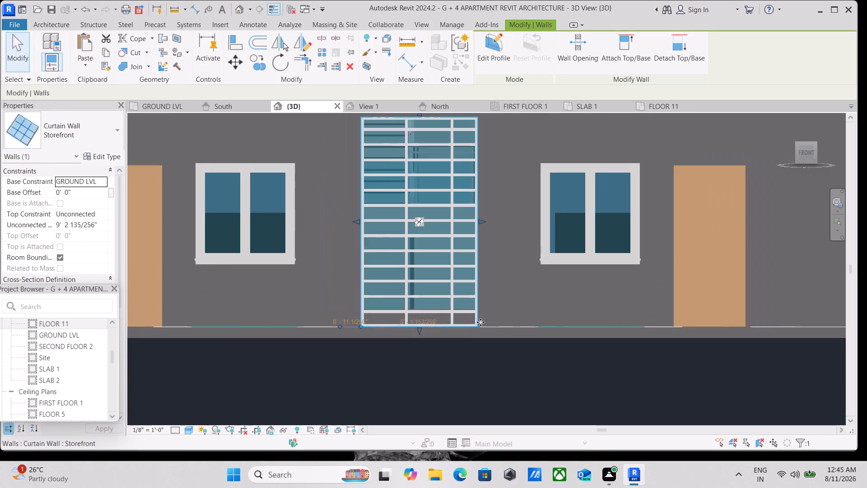
pyautogui.scroll(-3, 484, 312)
pyautogui.scroll(-1, 527, 347)
pyautogui.moveTo(526, 353); pyautogui.dragTo(297, 440, button='middle')
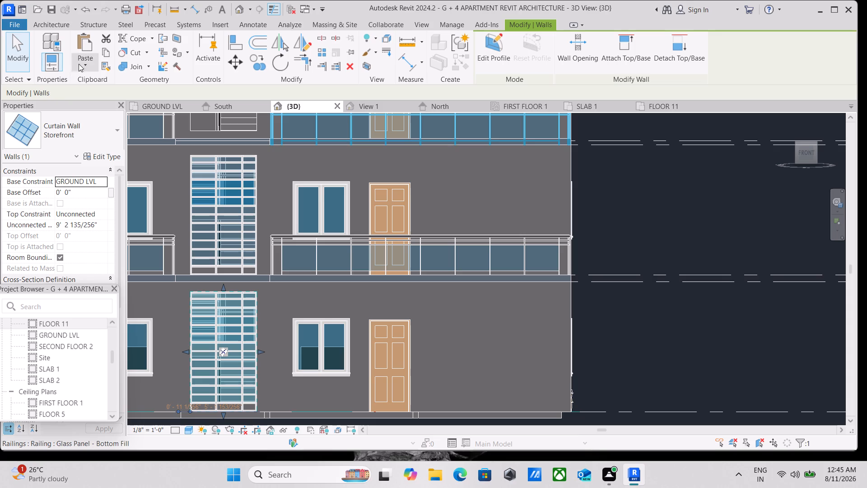
pyautogui.click(108, 52)
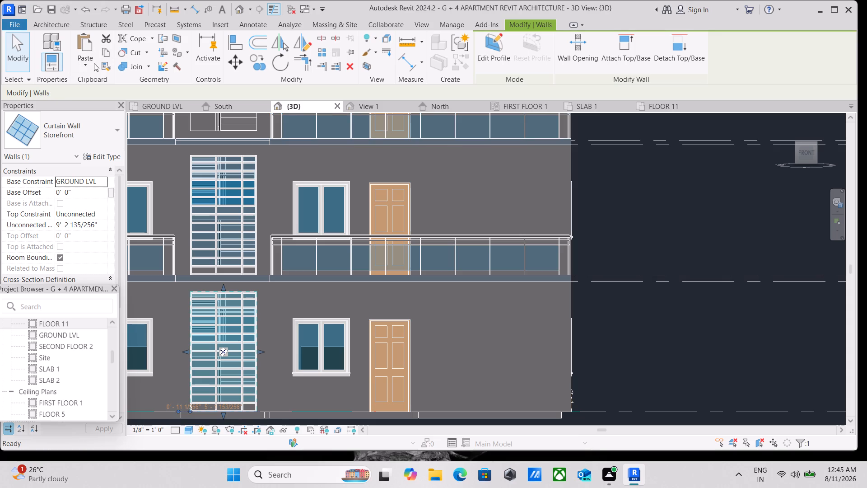
pyautogui.click(89, 65)
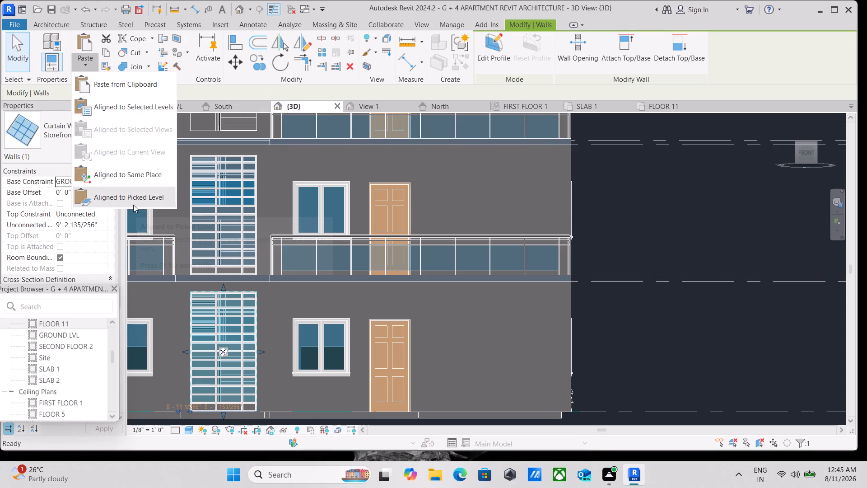
pyautogui.click(133, 197)
pyautogui.scroll(-1, 595, 176)
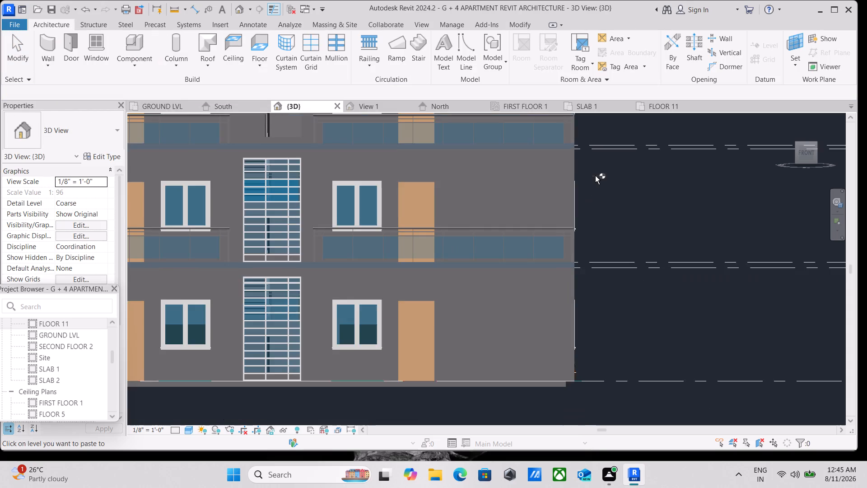
pyautogui.moveTo(595, 176); pyautogui.dragTo(592, 291, button='middle')
pyautogui.click(613, 256)
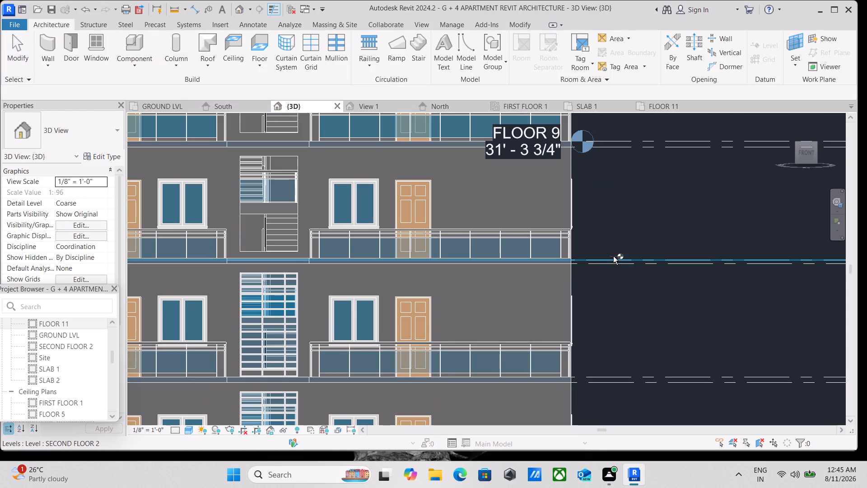
pyautogui.scroll(-1, 615, 234)
pyautogui.scroll(2, 331, 255)
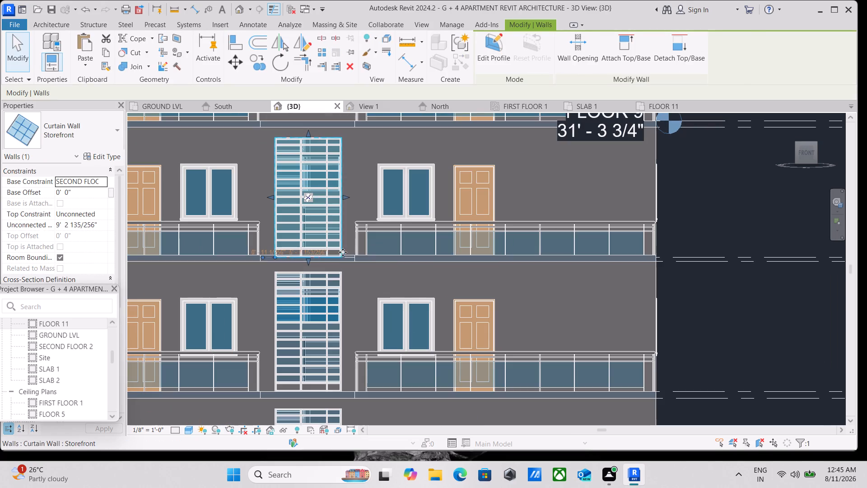
# Examine the bottom edges of the second-floor and first-floor Storefront curtain walls against the floor slabs.
pyautogui.press('Escape')
pyautogui.scroll(5, 329, 267)
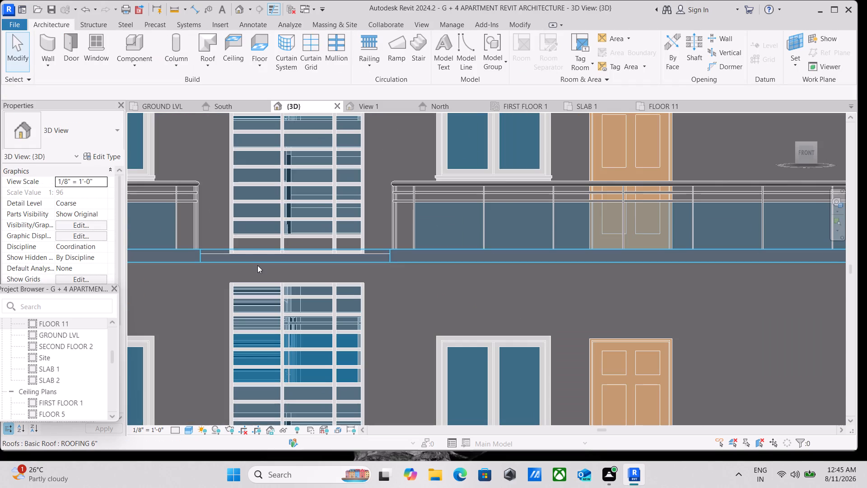
pyautogui.scroll(-2, 266, 256)
pyautogui.scroll(-2, 303, 238)
pyautogui.scroll(-1, 324, 385)
pyautogui.moveTo(324, 385); pyautogui.dragTo(346, 293, button='middle')
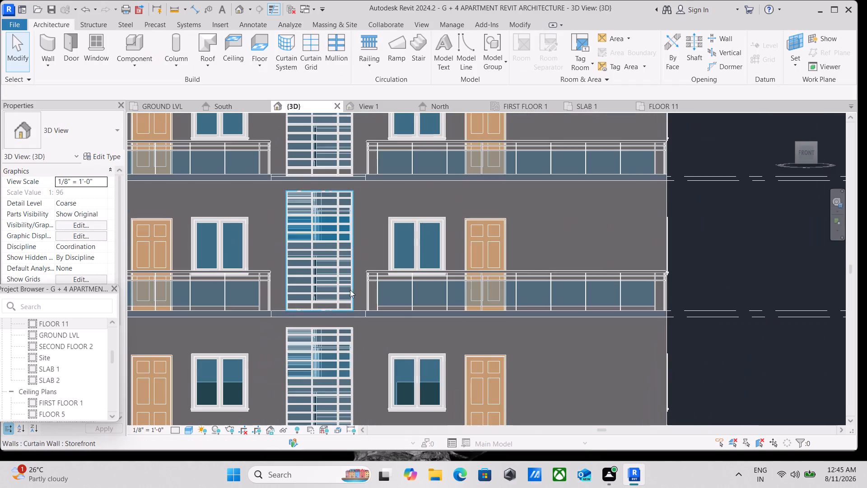
pyautogui.scroll(3, 323, 351)
pyautogui.scroll(2, 309, 289)
pyautogui.scroll(3, 264, 303)
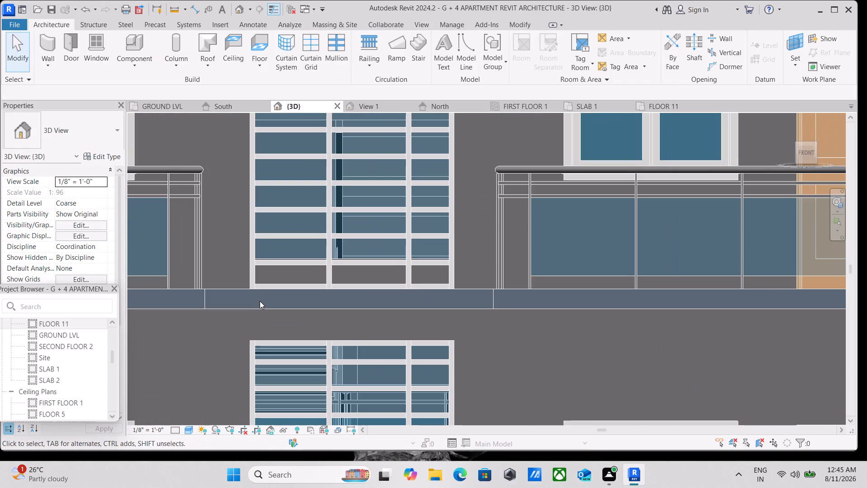
pyautogui.scroll(-4, 339, 268)
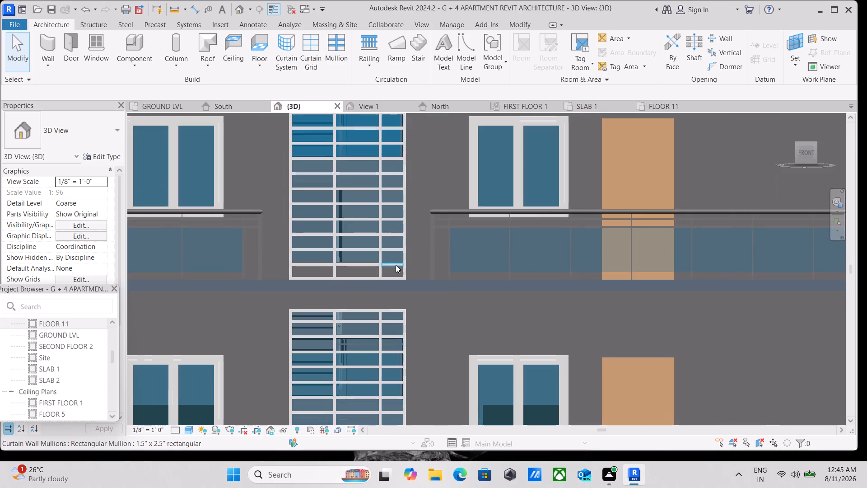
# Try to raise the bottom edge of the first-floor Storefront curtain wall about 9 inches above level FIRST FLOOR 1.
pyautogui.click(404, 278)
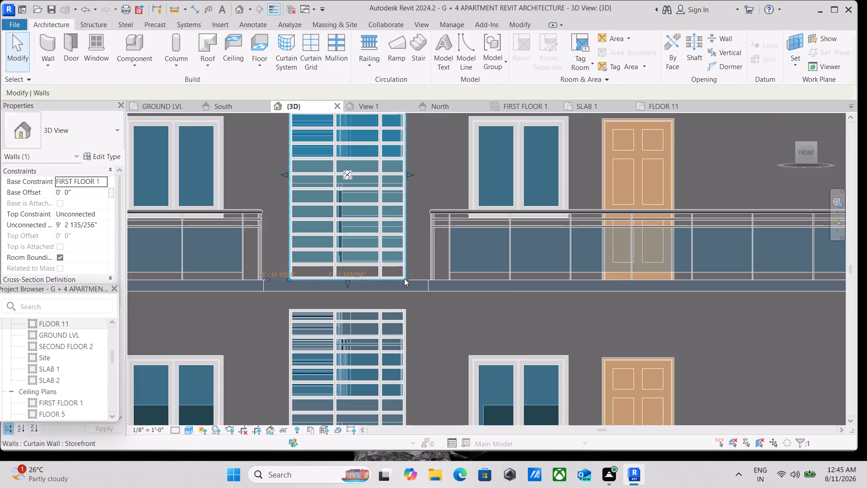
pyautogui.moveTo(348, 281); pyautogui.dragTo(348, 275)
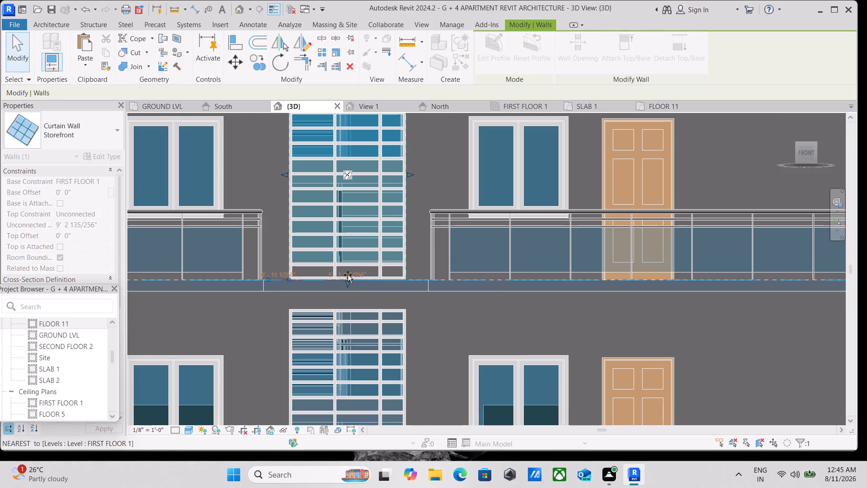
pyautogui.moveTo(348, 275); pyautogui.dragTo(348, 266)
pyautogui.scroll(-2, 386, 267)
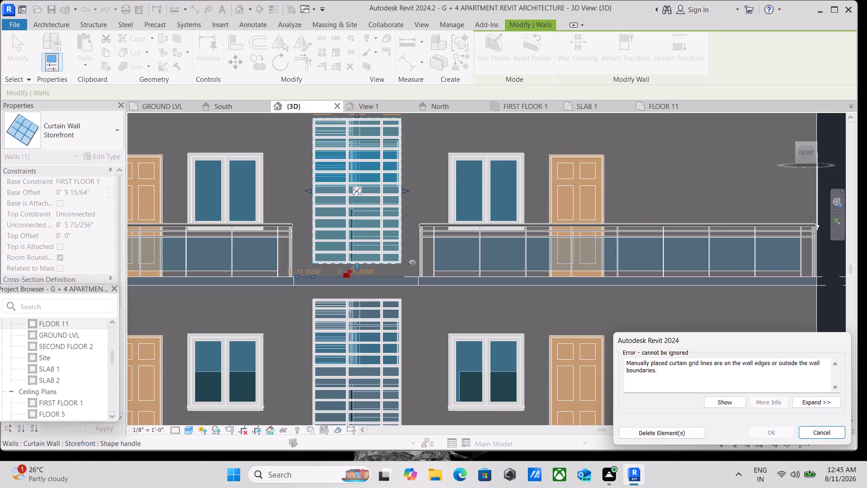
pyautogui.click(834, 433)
# Copy the ground-floor Storefront curtain wall and paste it aligned to the picked level FLOOR 6.
pyautogui.scroll(-5, 669, 376)
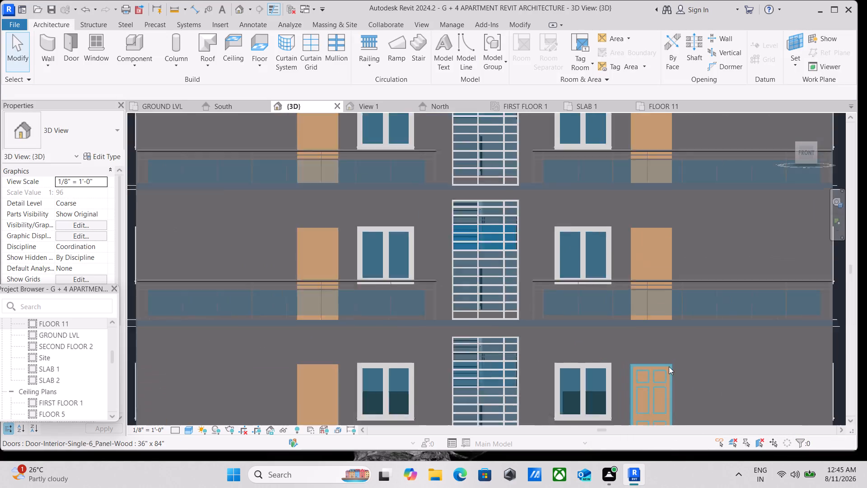
pyautogui.moveTo(669, 366); pyautogui.dragTo(535, 368, button='middle')
pyautogui.scroll(-2, 533, 367)
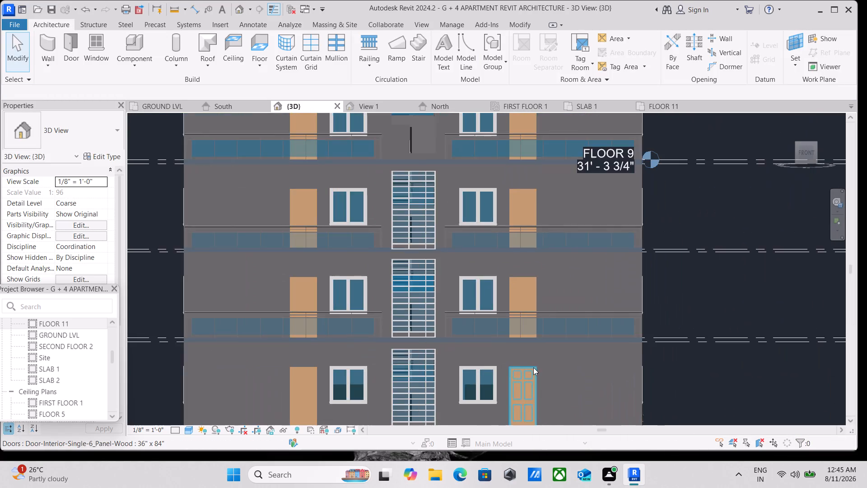
pyautogui.scroll(-2, 533, 367)
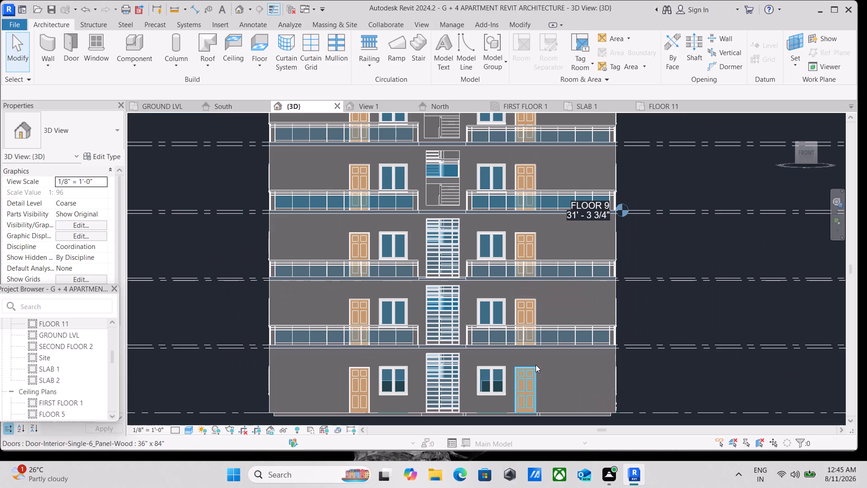
pyautogui.scroll(2, 460, 425)
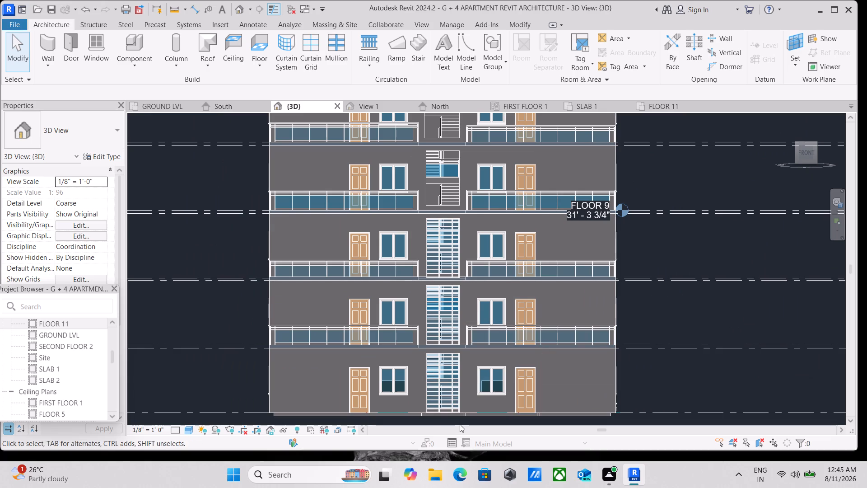
pyautogui.scroll(6, 460, 424)
pyautogui.click(456, 408)
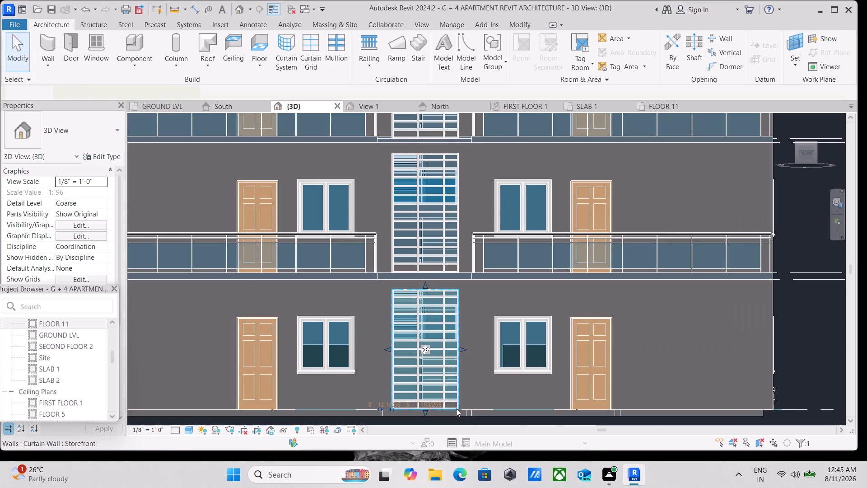
pyautogui.scroll(-9, 461, 401)
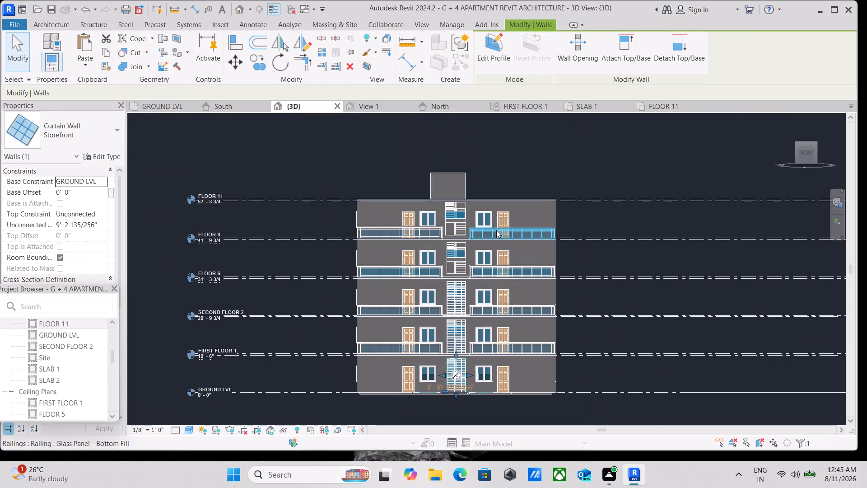
pyautogui.click(109, 53)
pyautogui.click(84, 66)
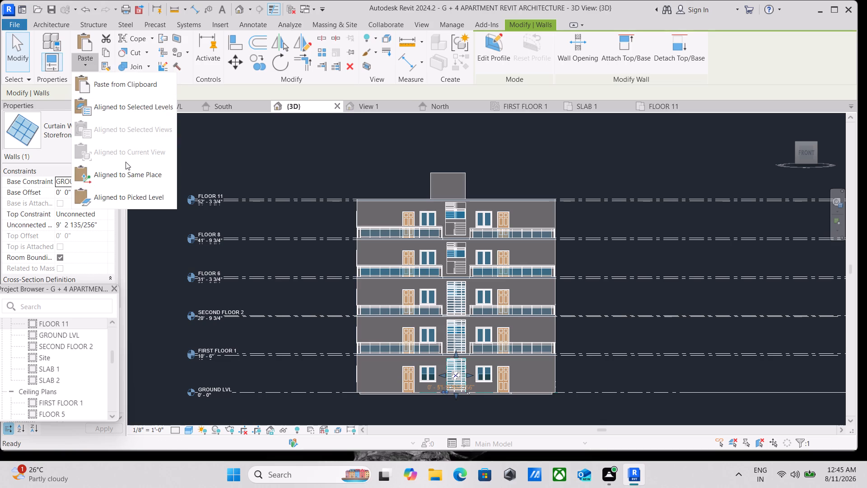
pyautogui.click(133, 197)
pyautogui.scroll(1, 620, 281)
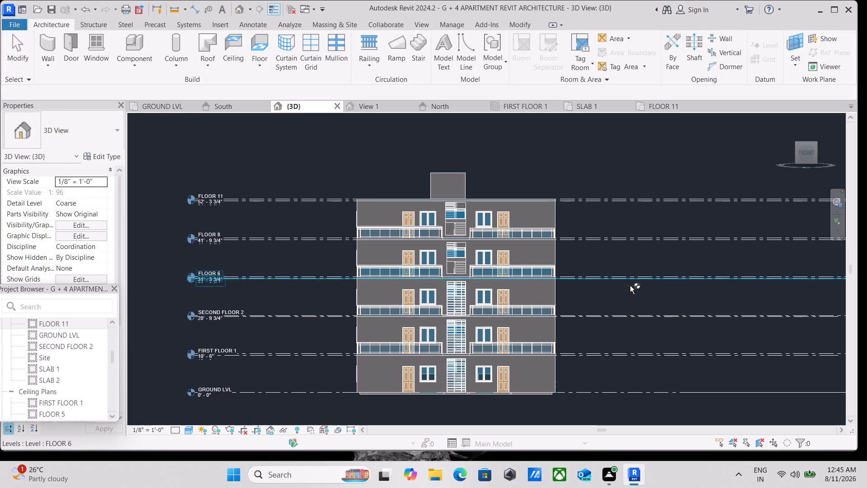
pyautogui.scroll(2, 630, 286)
pyautogui.scroll(3, 527, 277)
pyautogui.click(553, 268)
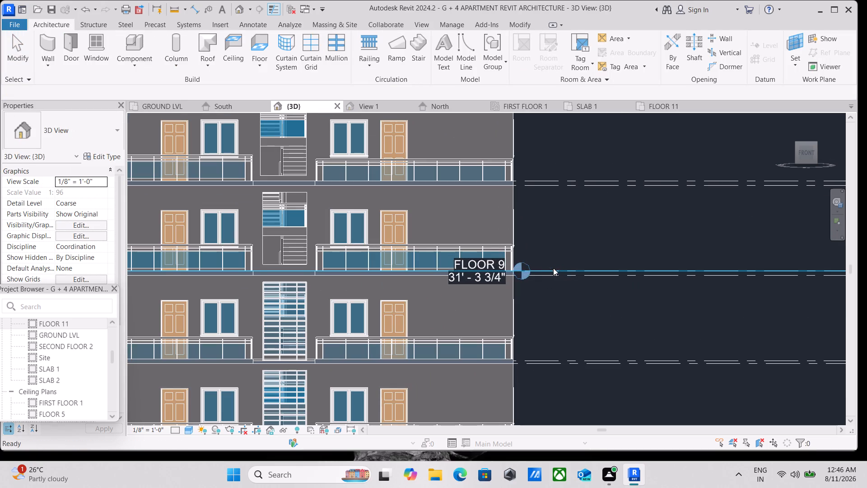
pyautogui.scroll(-1, 590, 231)
pyautogui.moveTo(590, 233); pyautogui.dragTo(583, 263, button='middle')
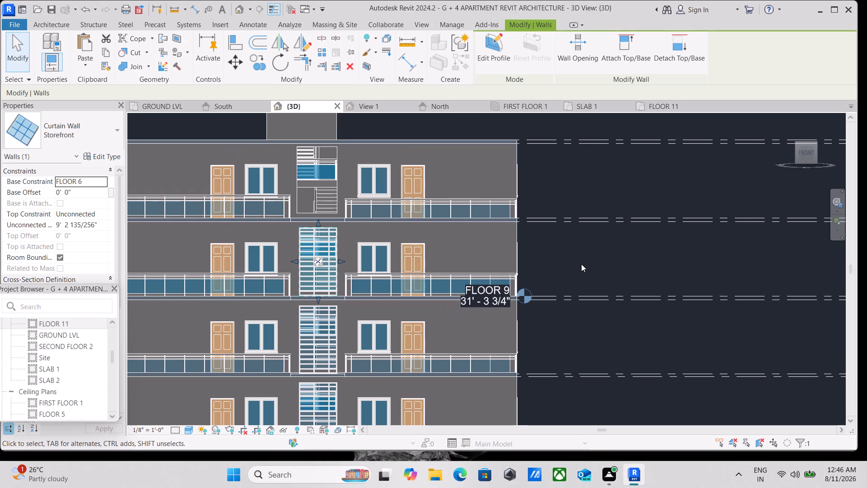
pyautogui.press('Escape')
# Copy the Storefront curtain wall on FLOOR 6 and paste it aligned to the picked level FLOOR 8.
pyautogui.scroll(-1, 578, 254)
pyautogui.moveTo(578, 254); pyautogui.dragTo(572, 297, button='middle')
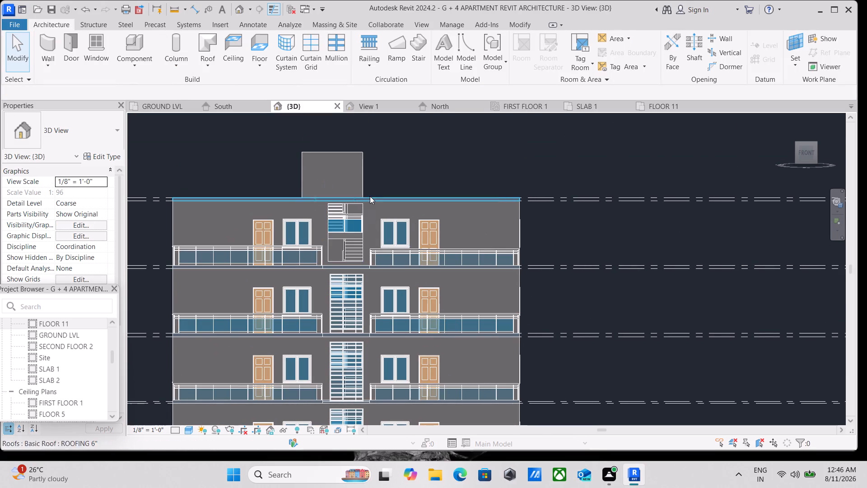
pyautogui.scroll(3, 363, 337)
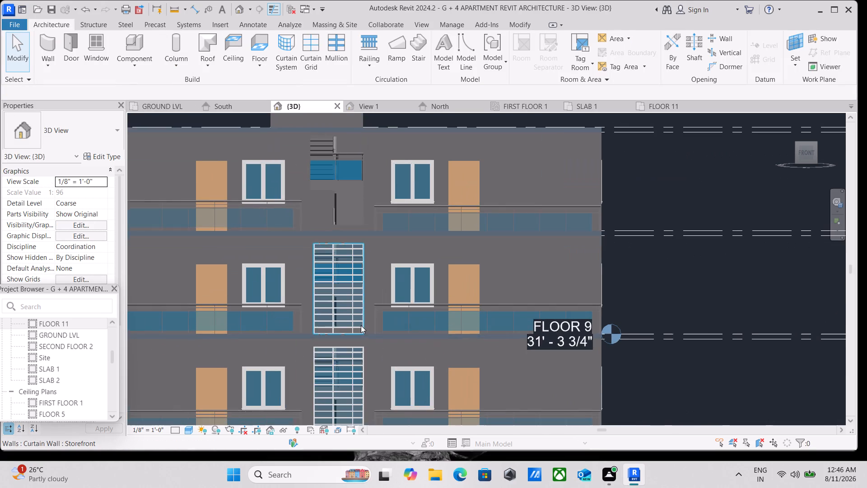
pyautogui.click(363, 332)
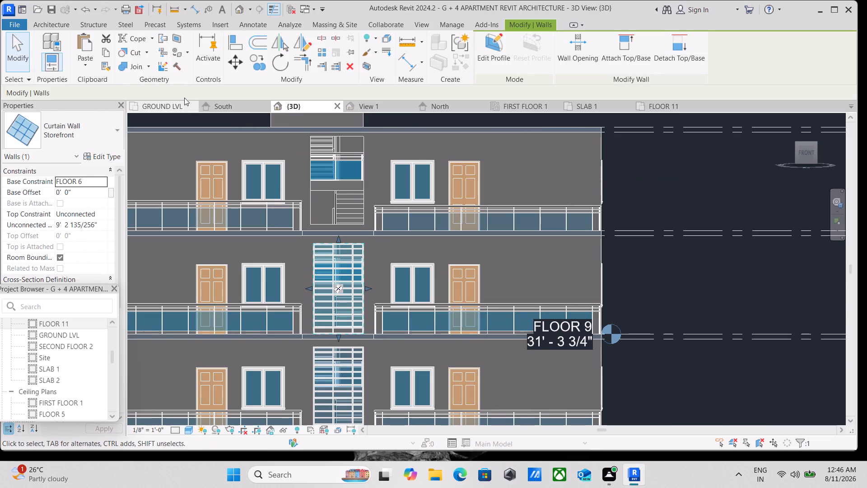
pyautogui.click(106, 52)
pyautogui.click(83, 67)
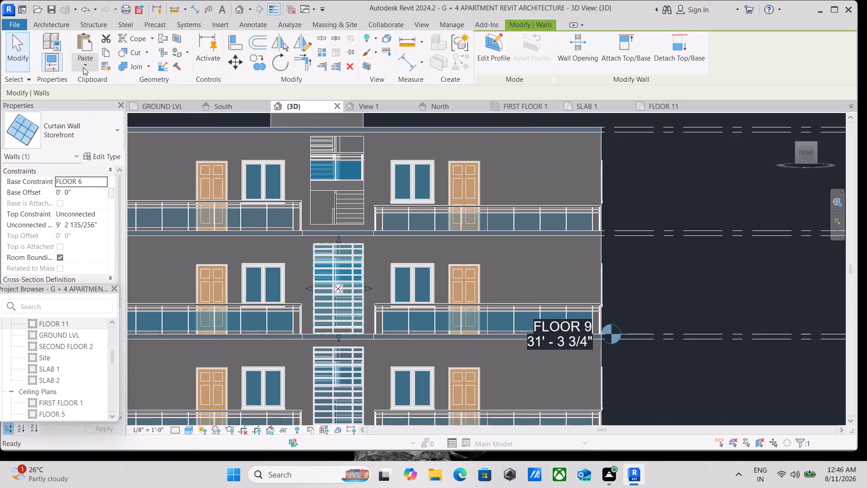
pyautogui.click(116, 199)
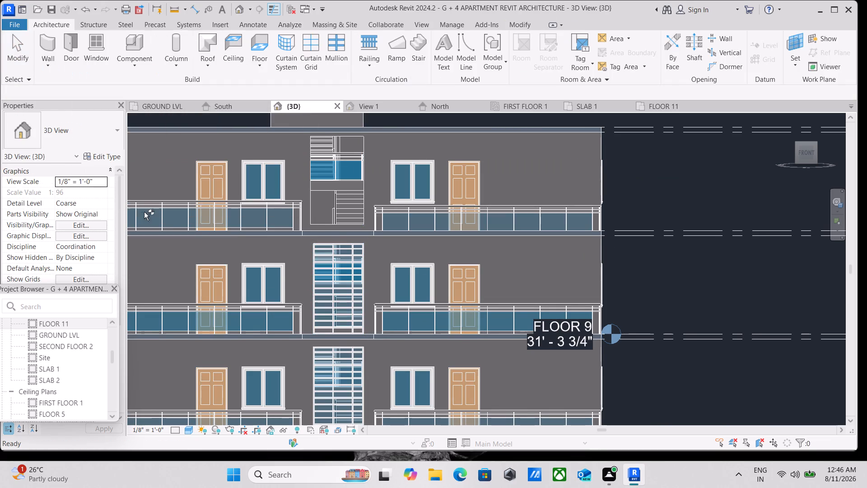
pyautogui.click(630, 229)
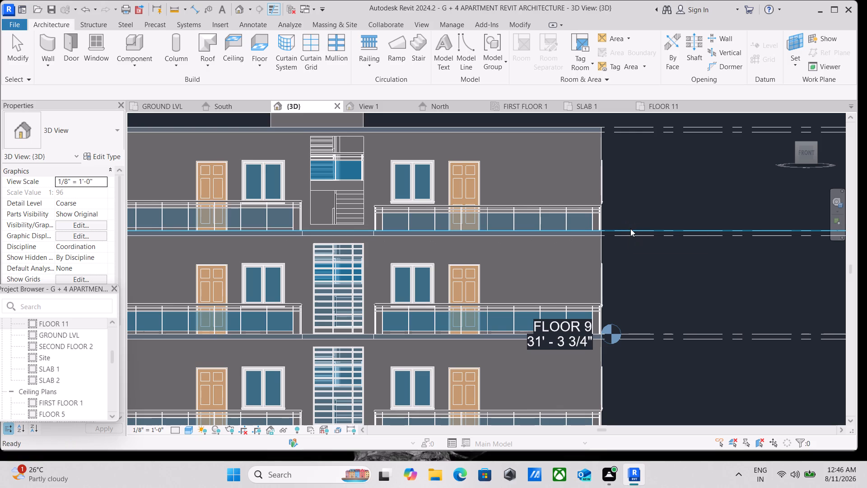
pyautogui.scroll(-5, 630, 209)
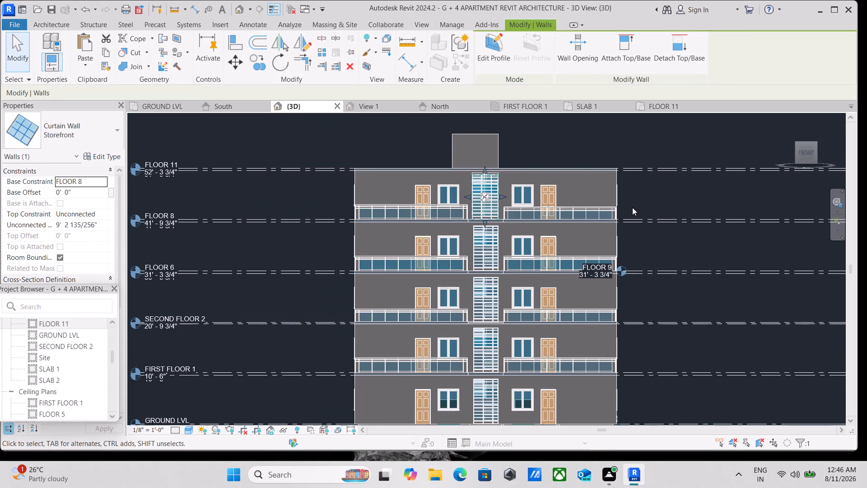
pyautogui.press('Escape')
# Examine the full stack of front-facade curtain walls and the building exterior from a corner 3D view.
pyautogui.scroll(-2, 632, 207)
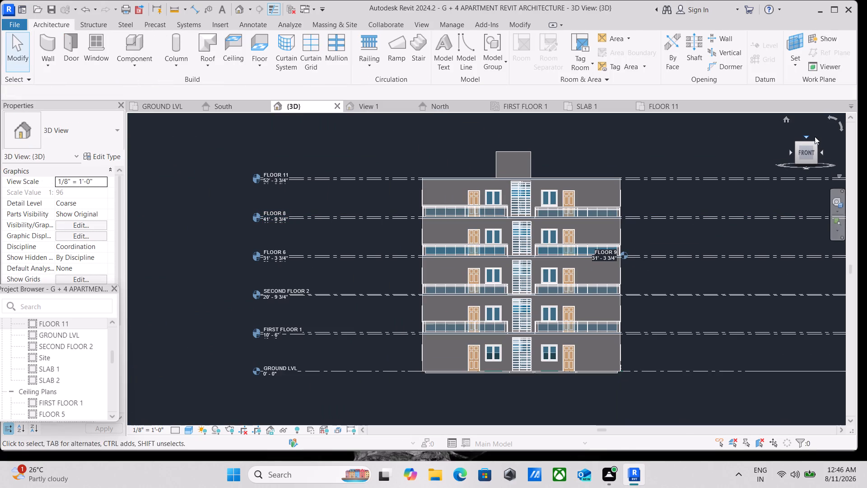
pyautogui.click(815, 143)
pyautogui.scroll(3, 510, 291)
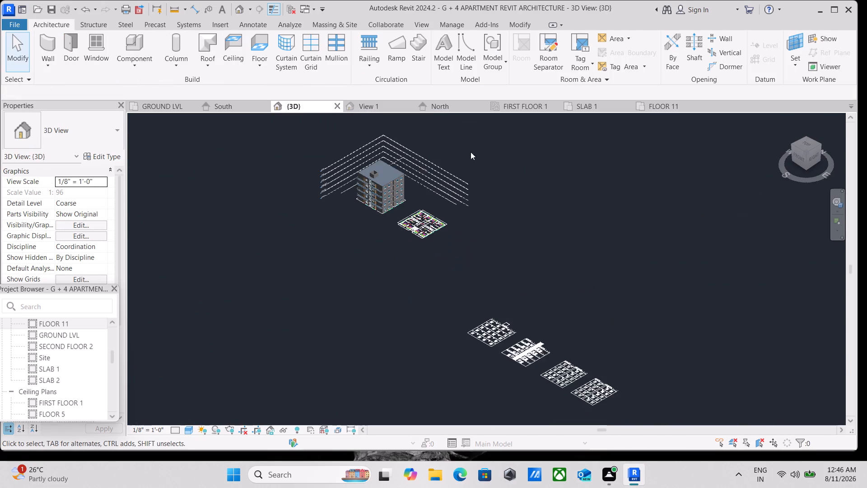
pyautogui.scroll(7, 402, 172)
pyautogui.scroll(10, 368, 207)
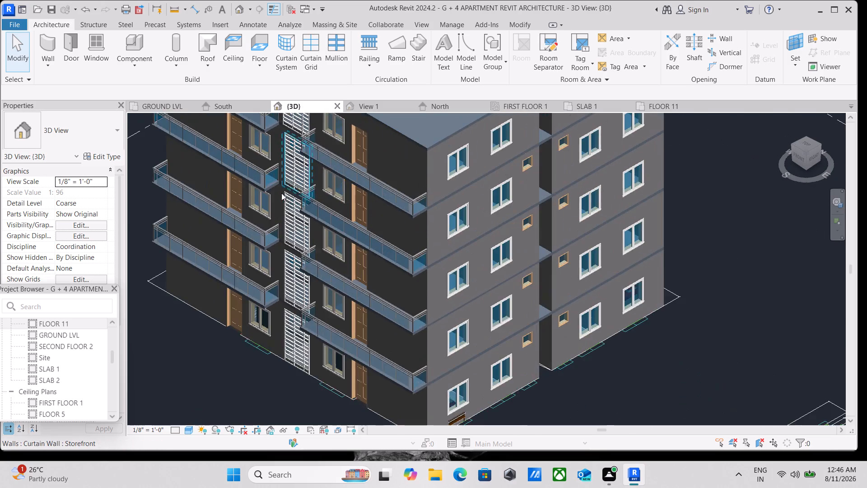
pyautogui.scroll(7, 280, 193)
pyautogui.scroll(-7, 280, 193)
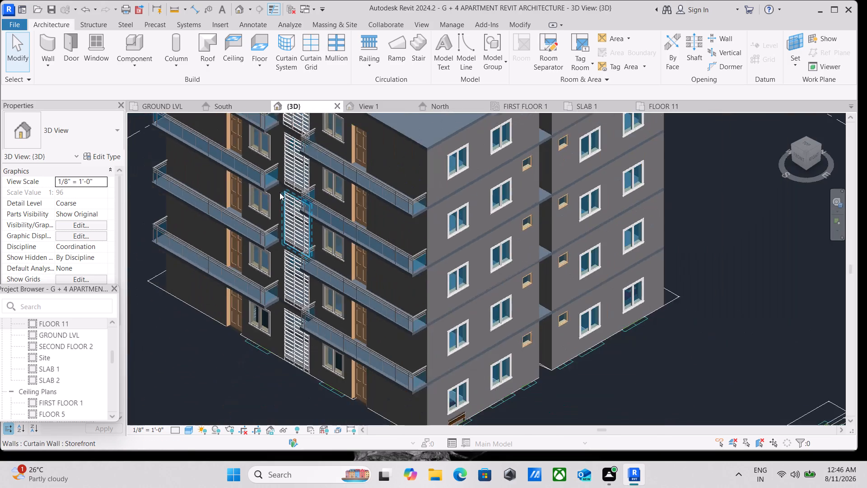
pyautogui.scroll(-9, 280, 192)
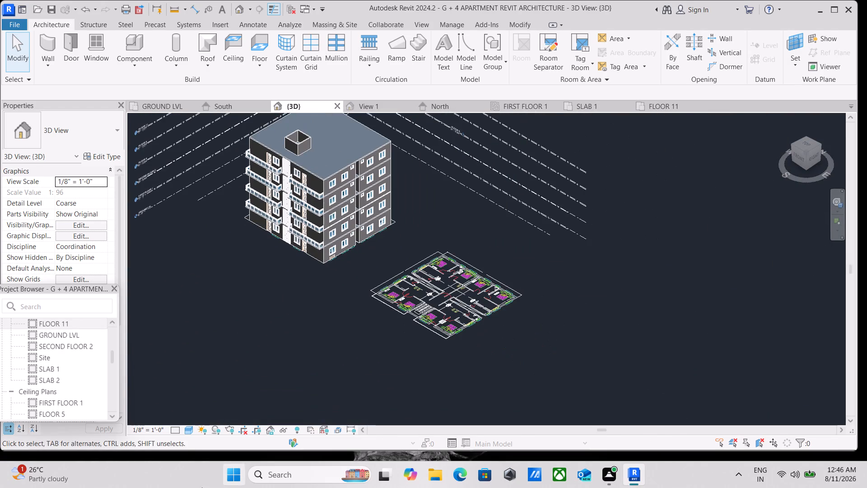
# Set the 3D view's visual style to Realistic.
pyautogui.click(183, 430)
pyautogui.click(191, 418)
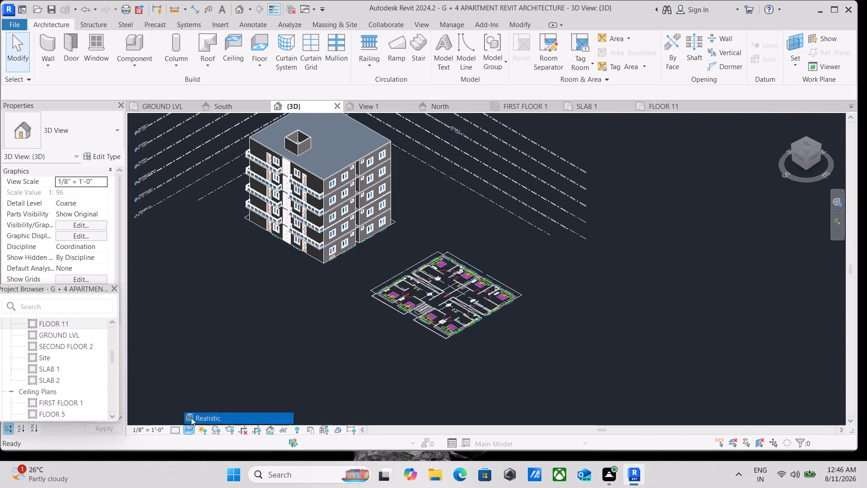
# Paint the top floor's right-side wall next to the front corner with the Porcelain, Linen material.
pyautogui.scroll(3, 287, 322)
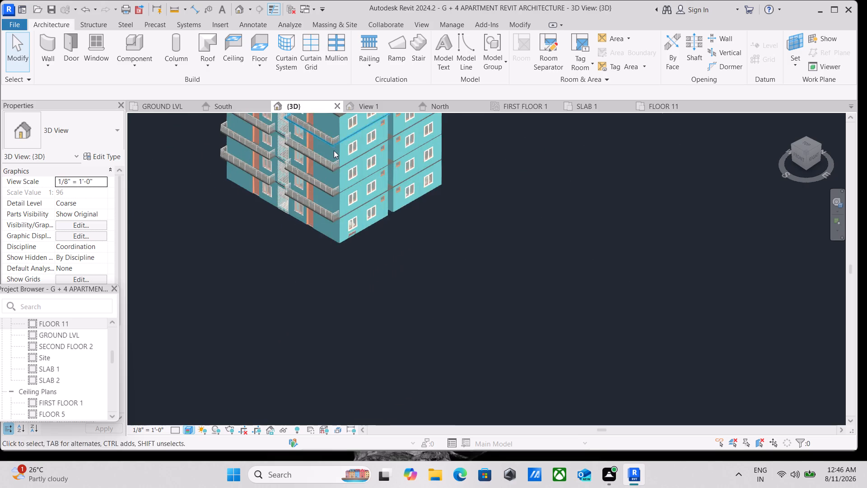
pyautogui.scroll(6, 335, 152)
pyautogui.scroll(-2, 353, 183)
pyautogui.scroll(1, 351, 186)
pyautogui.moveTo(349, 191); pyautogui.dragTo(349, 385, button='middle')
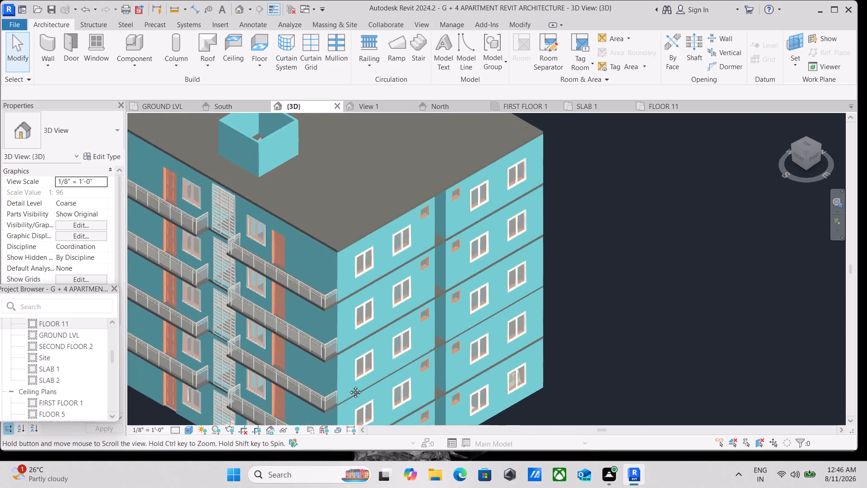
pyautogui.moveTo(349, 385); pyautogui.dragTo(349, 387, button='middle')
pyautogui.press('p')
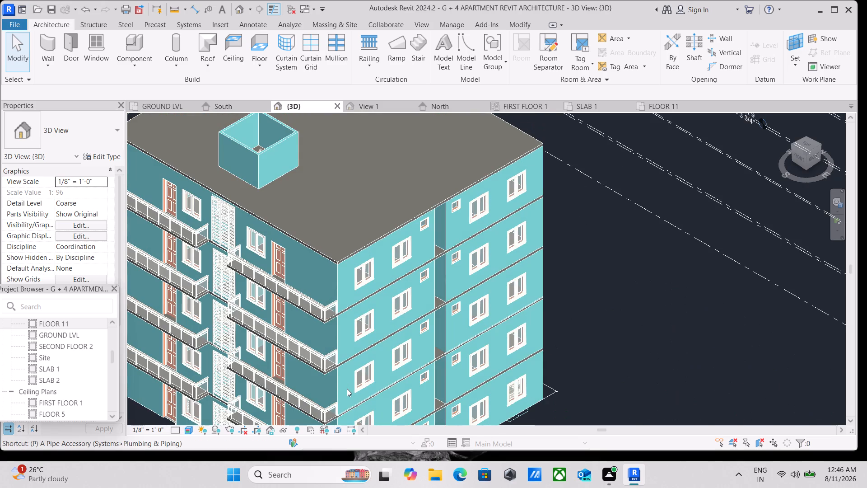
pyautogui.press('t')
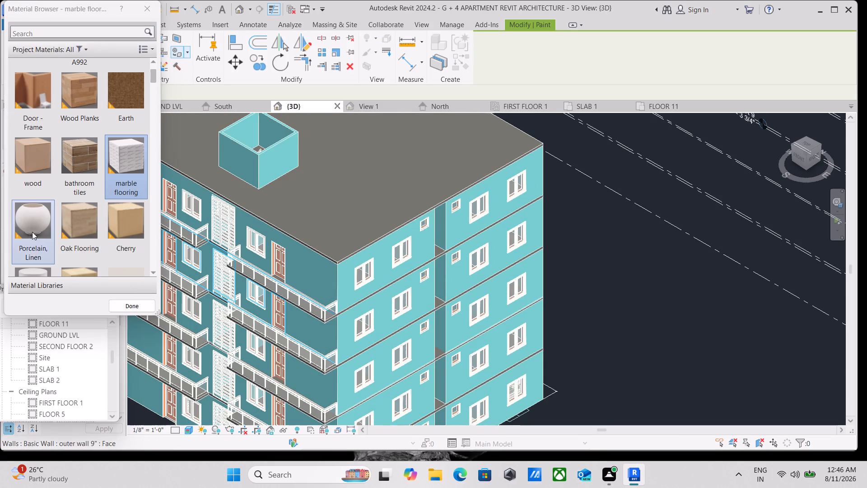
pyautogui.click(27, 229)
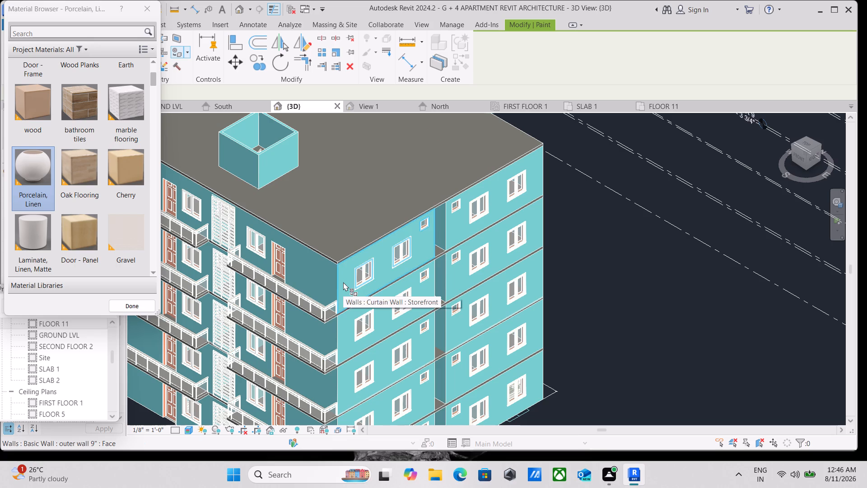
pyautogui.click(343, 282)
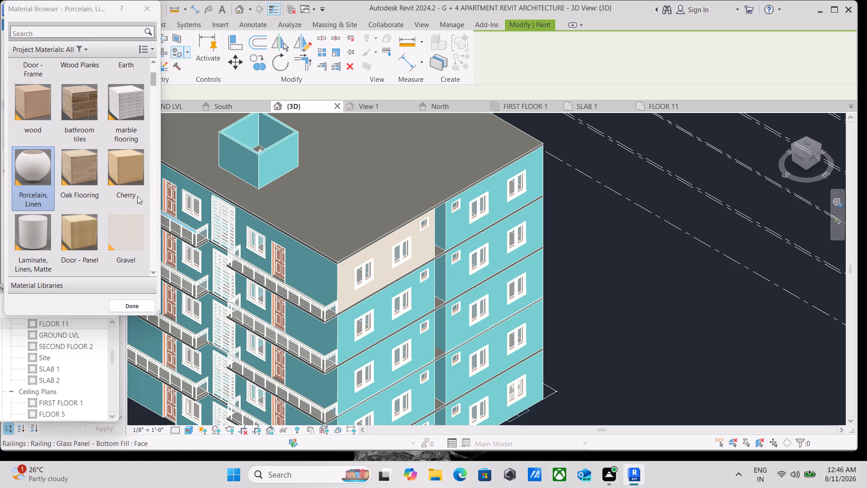
# Look through the project materials for a suitable exterior wall finish.
pyautogui.scroll(-2, 124, 119)
pyautogui.scroll(-2, 61, 202)
pyautogui.scroll(1, 61, 202)
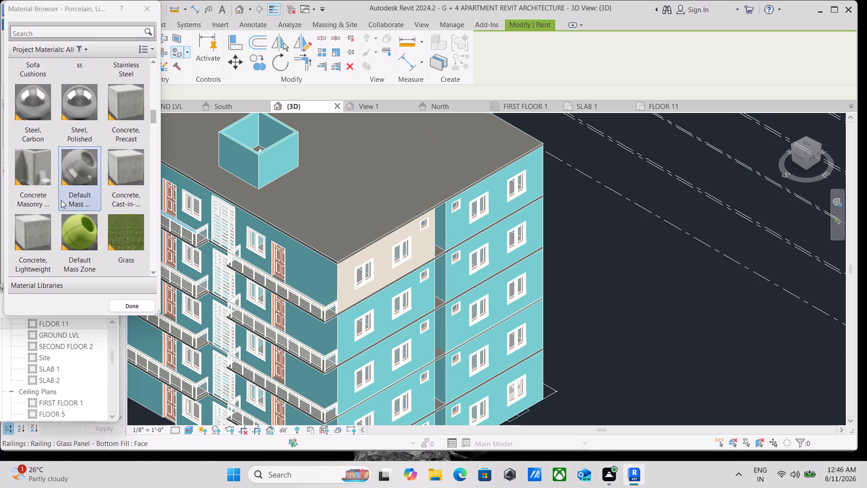
pyautogui.scroll(3, 61, 198)
pyautogui.scroll(-2, 61, 198)
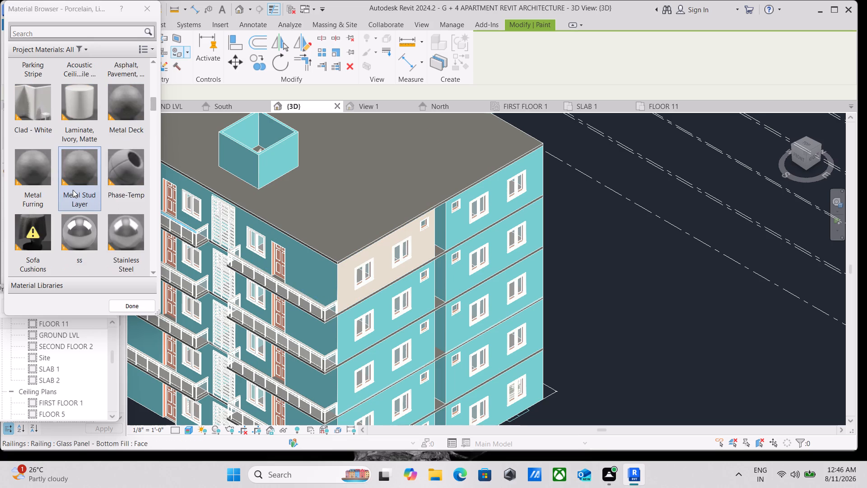
pyautogui.scroll(-5, 74, 190)
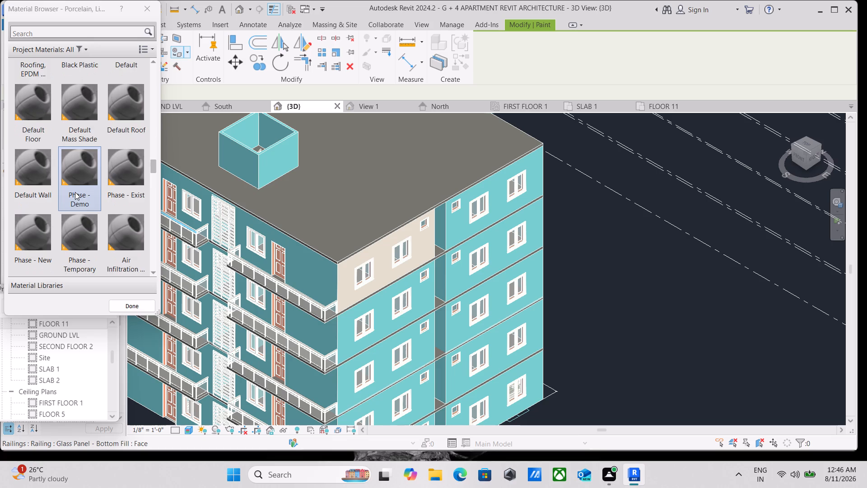
pyautogui.scroll(-9, 75, 192)
pyautogui.scroll(1, 76, 193)
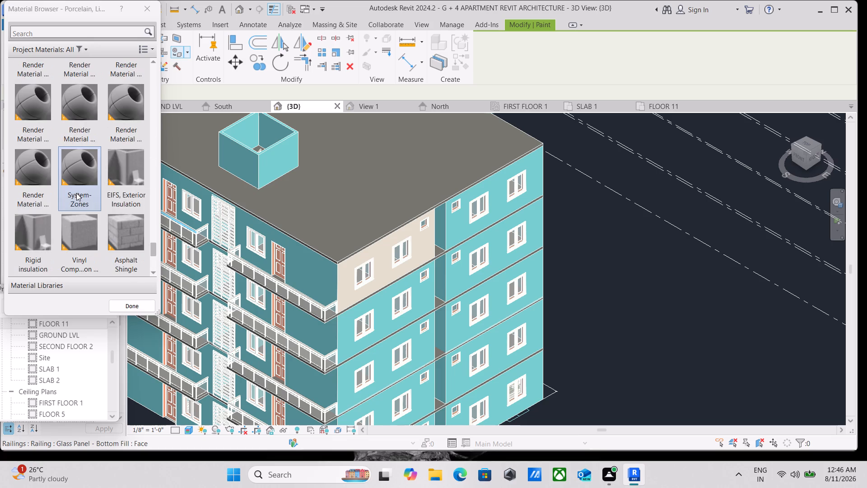
pyautogui.scroll(3, 76, 193)
# Search the materials for IVO, choose Clad - White, and paint the front and right-side walls of the top two floors.
pyautogui.click(98, 30)
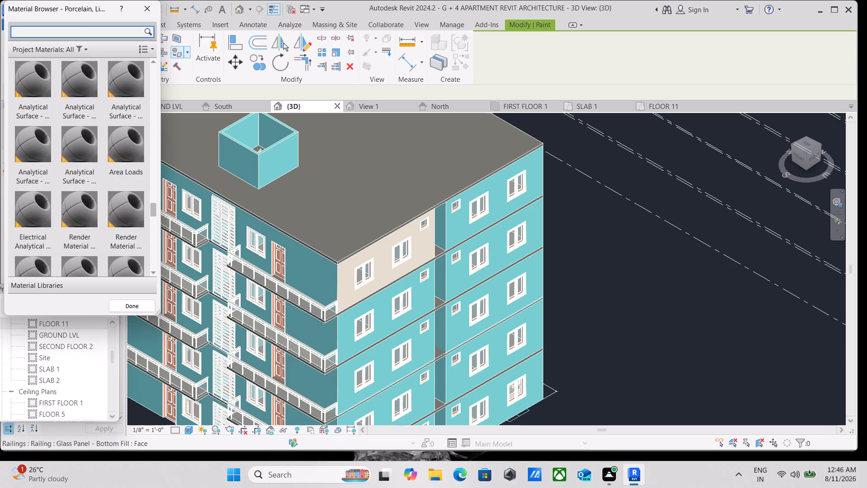
pyautogui.press('i')
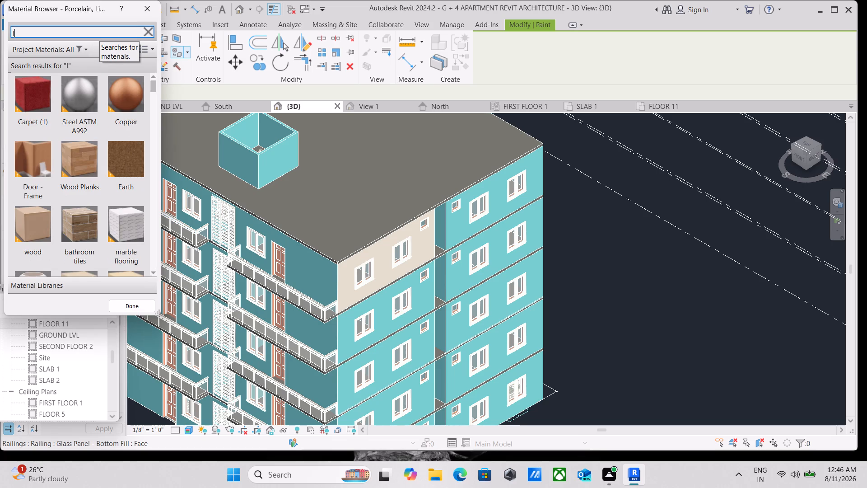
pyautogui.write('VO')
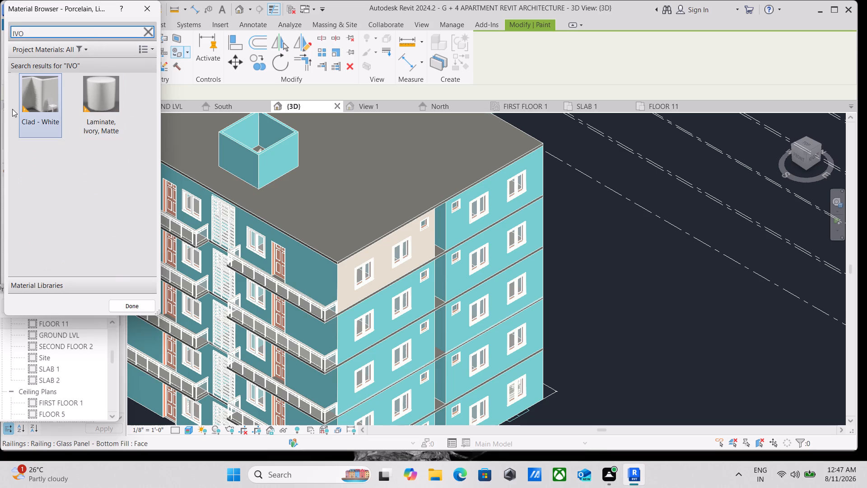
pyautogui.click(38, 104)
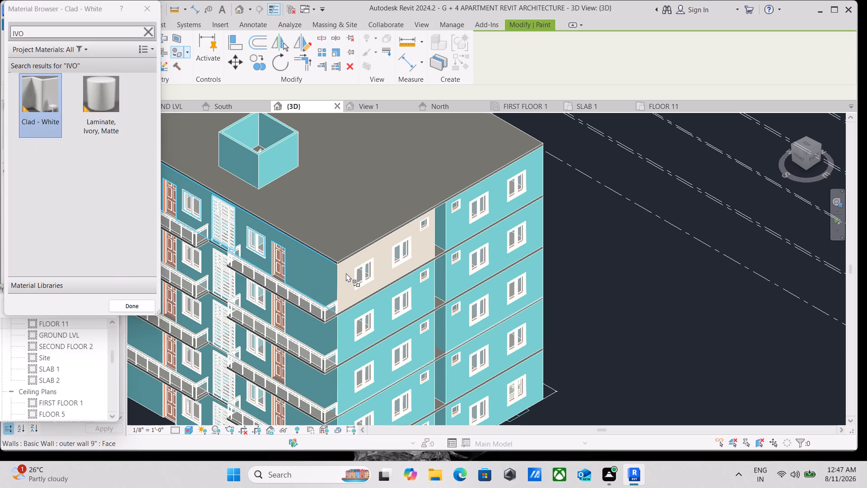
pyautogui.click(346, 273)
pyautogui.click(327, 275)
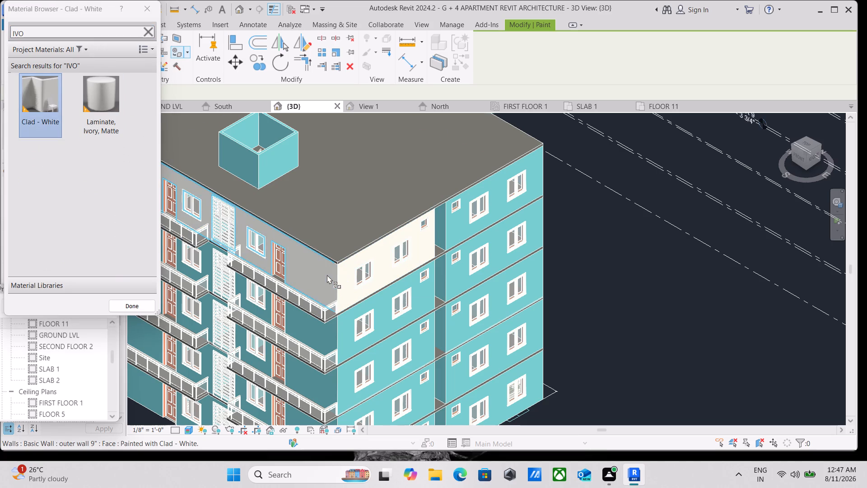
pyautogui.click(348, 322)
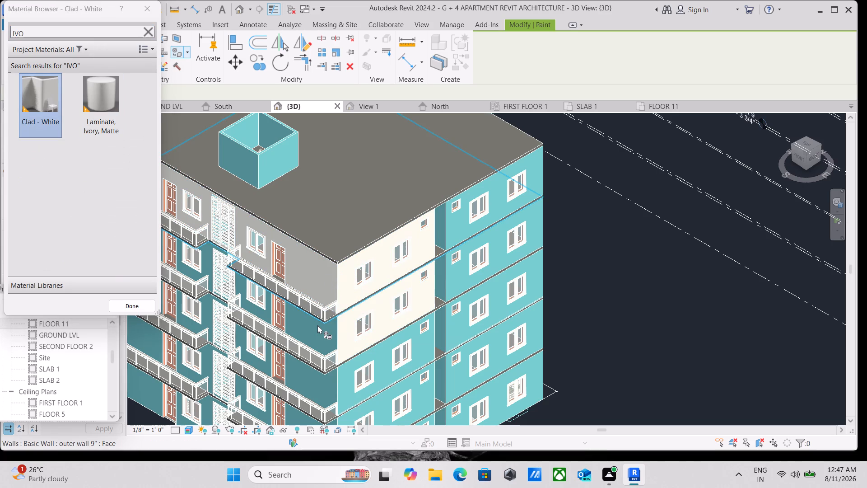
pyautogui.click(317, 324)
pyautogui.click(303, 325)
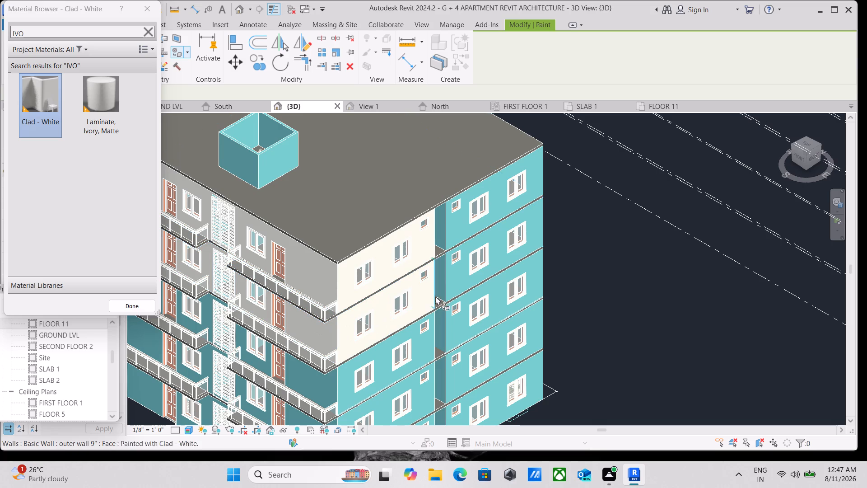
pyautogui.click(455, 279)
pyautogui.click(458, 218)
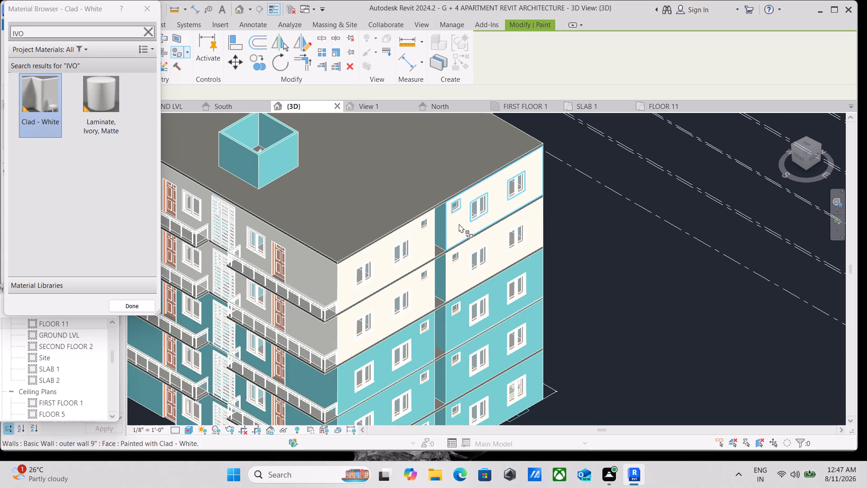
# Paint both sections of the right-side exterior wall with Clad - White on the ground floor and the two floors above it.
pyautogui.scroll(-2, 460, 258)
pyautogui.click(406, 336)
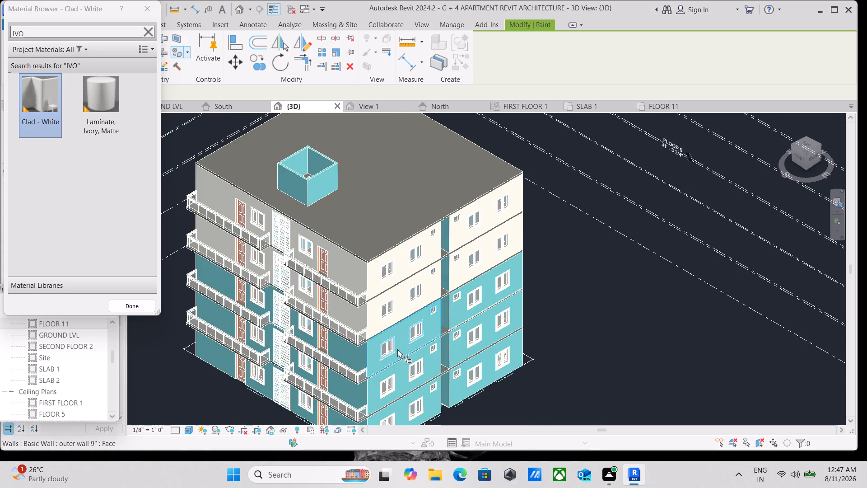
pyautogui.moveTo(360, 368); pyautogui.dragTo(395, 282, button='middle')
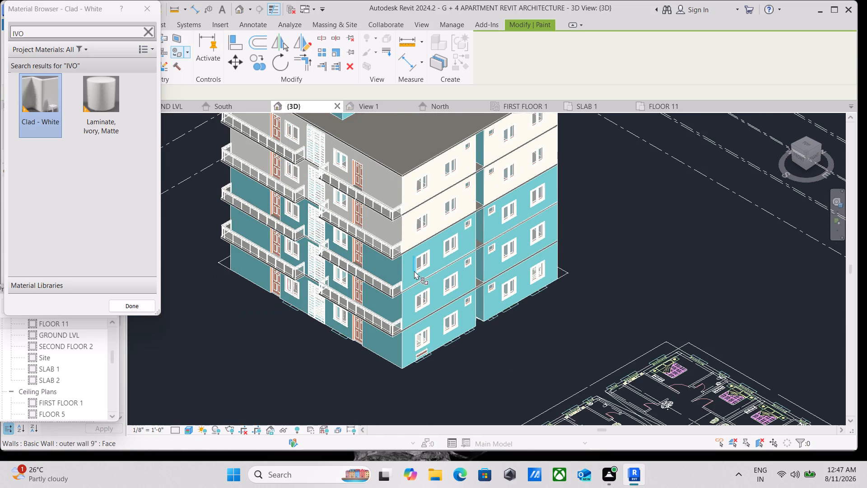
pyautogui.click(414, 271)
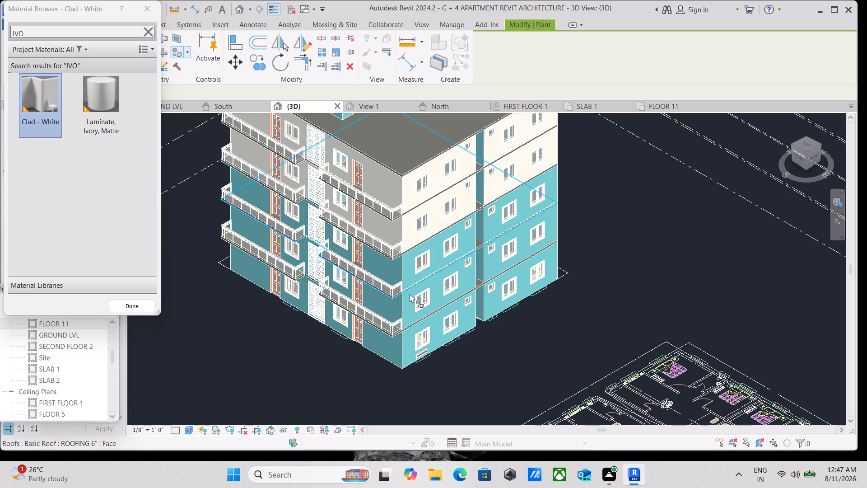
pyautogui.click(410, 294)
pyautogui.scroll(-2, 505, 256)
pyautogui.scroll(4, 443, 312)
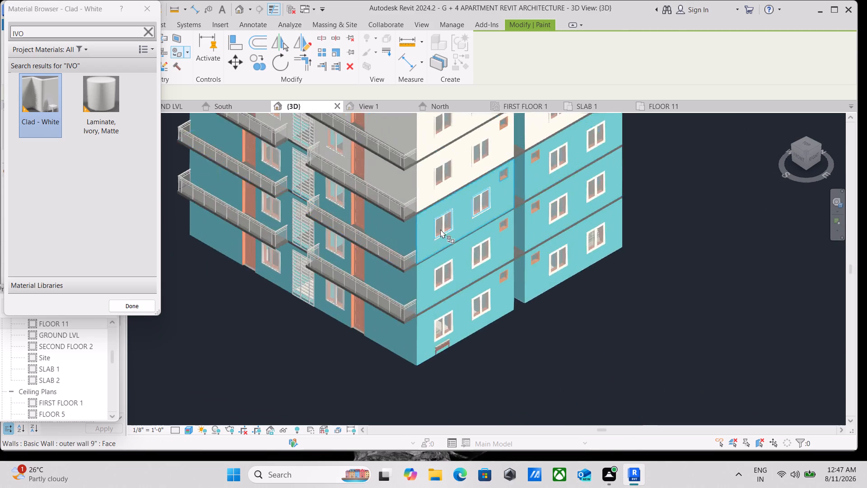
pyautogui.scroll(7, 453, 287)
pyautogui.click(416, 327)
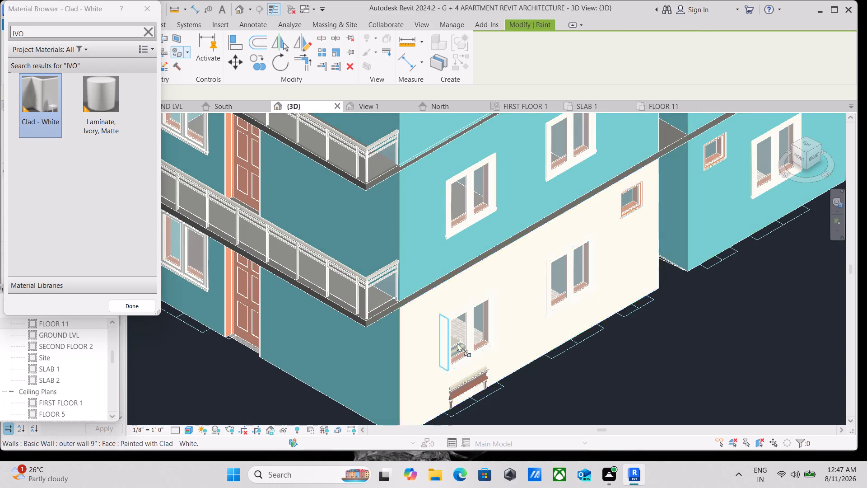
pyautogui.scroll(-4, 514, 345)
pyautogui.moveTo(514, 334); pyautogui.dragTo(434, 381, button='middle')
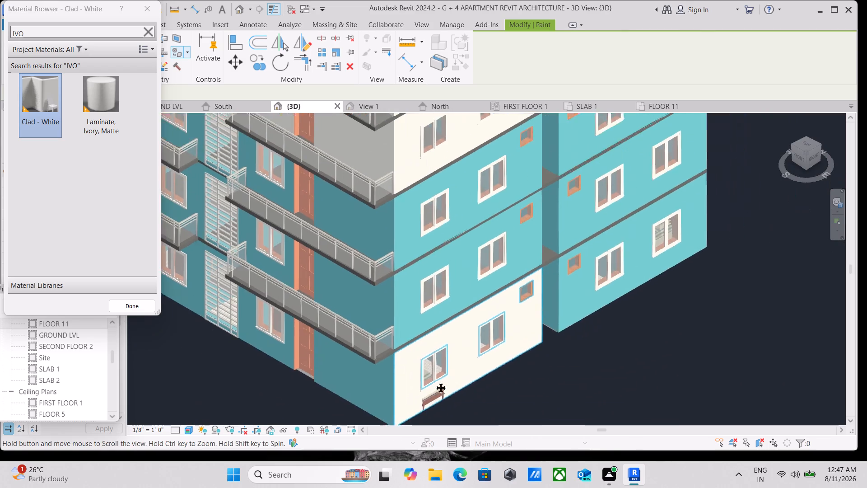
pyautogui.moveTo(434, 381); pyautogui.dragTo(382, 404, button='middle')
pyautogui.click(502, 338)
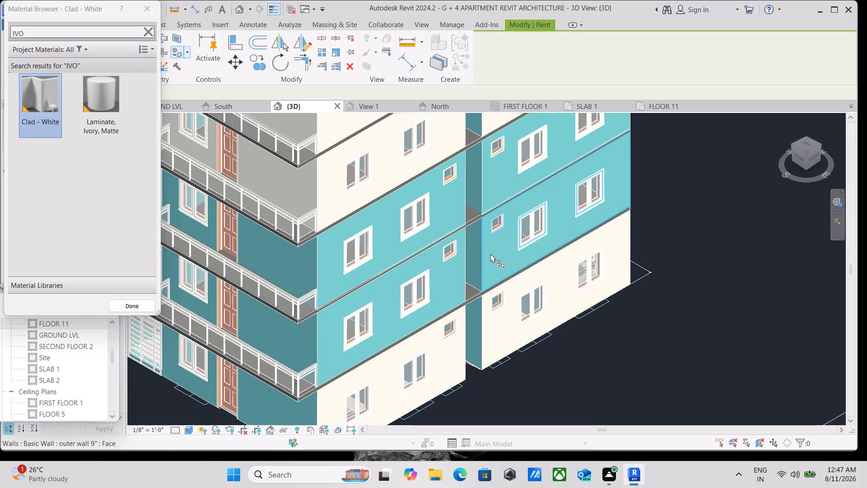
pyautogui.click(490, 253)
pyautogui.click(495, 176)
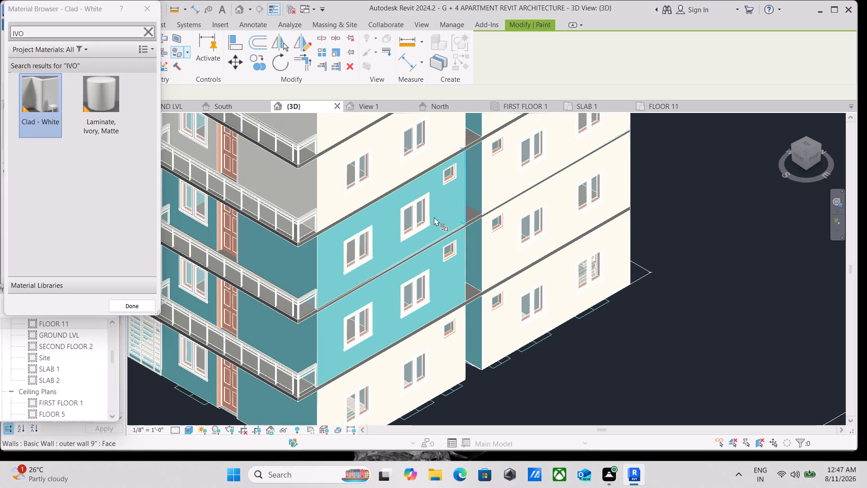
pyautogui.click(444, 225)
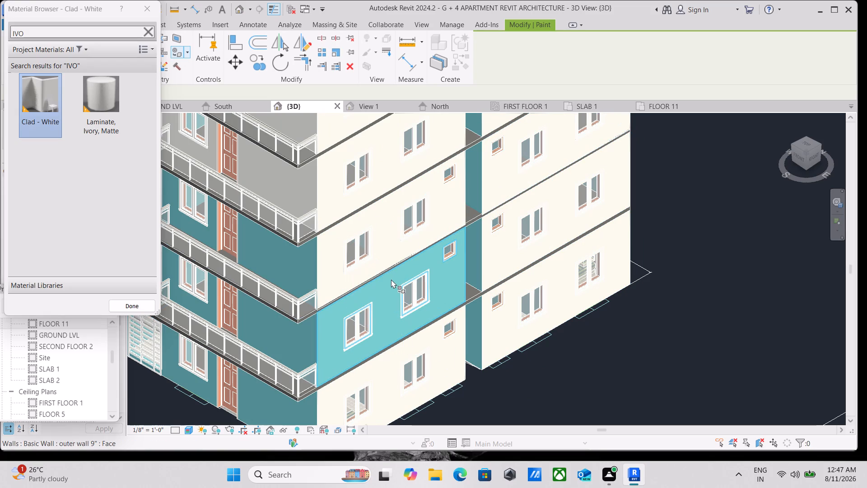
pyautogui.click(391, 279)
# Paint the front exterior walls behind the balconies on the lower three floors with Clad - White.
pyautogui.click(300, 255)
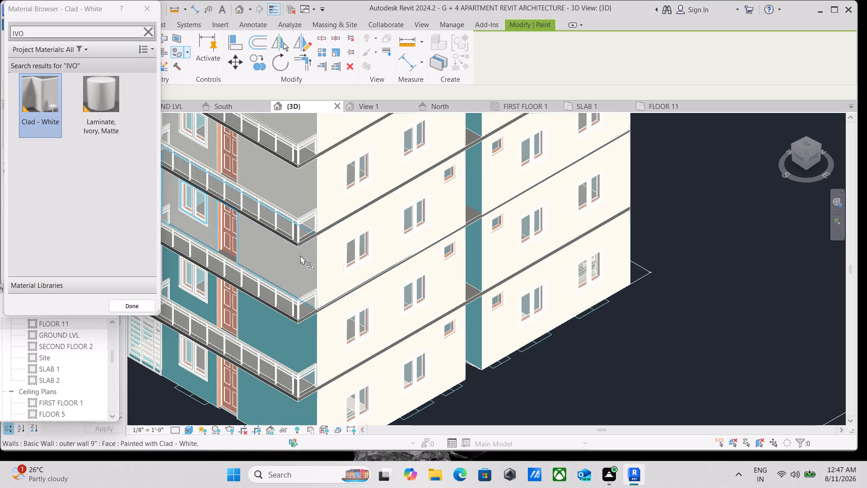
pyautogui.scroll(-1, 300, 255)
pyautogui.moveTo(300, 255); pyautogui.dragTo(485, 237, button='middle')
pyautogui.click(468, 289)
pyautogui.scroll(-2, 469, 289)
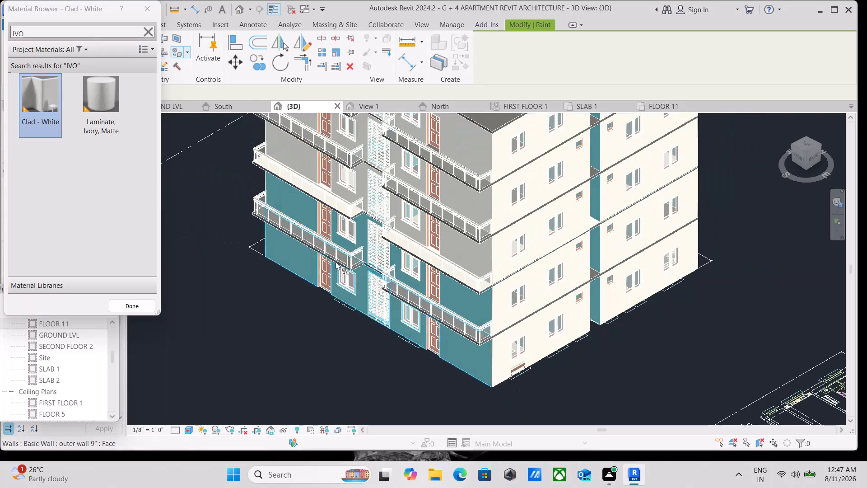
pyautogui.click(298, 205)
pyautogui.click(296, 258)
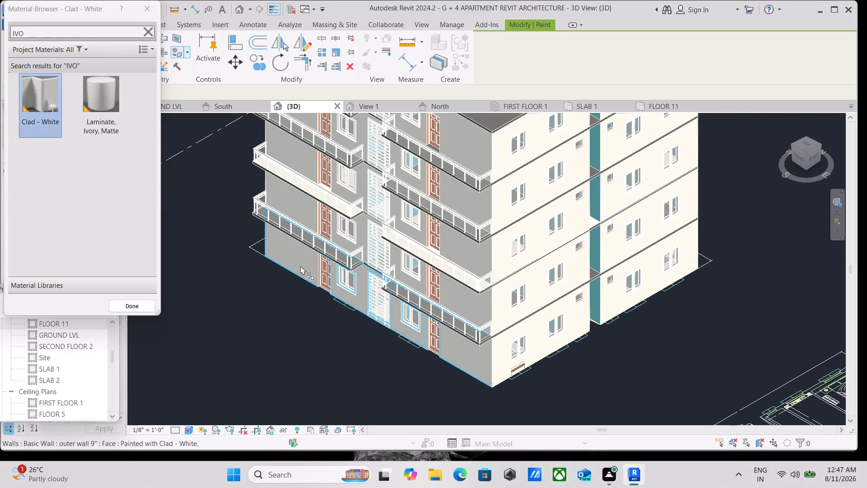
# Paint the front and right outer faces of the rooftop enclosure walls with Clad - White.
pyautogui.scroll(-5, 545, 347)
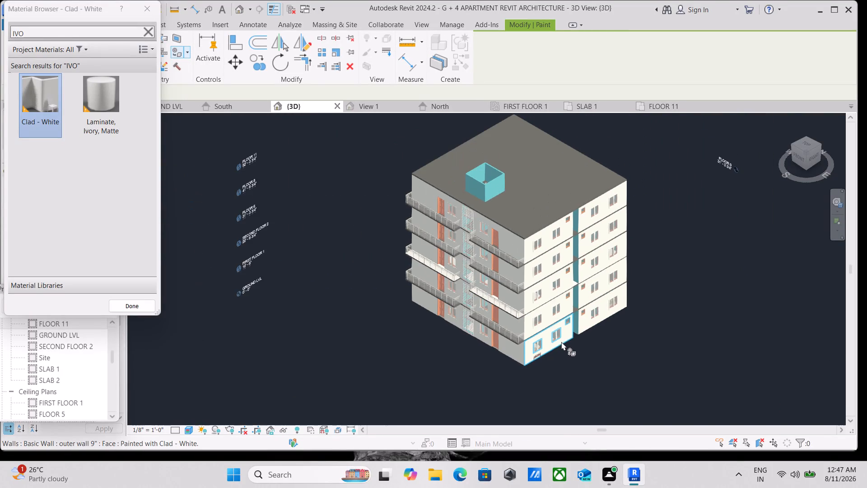
pyautogui.click(495, 186)
pyautogui.click(474, 191)
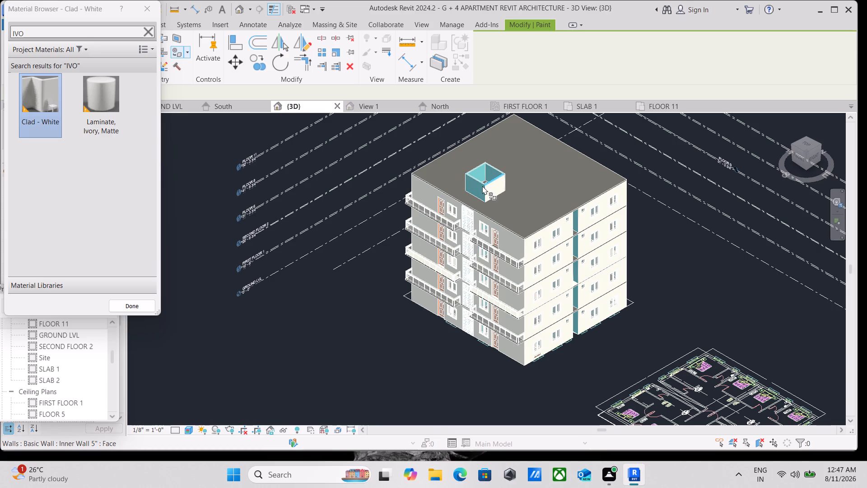
pyautogui.click(478, 186)
# Paint the left and back outer faces of the rooftop enclosure walls with Clad - White.
pyautogui.scroll(3, 503, 182)
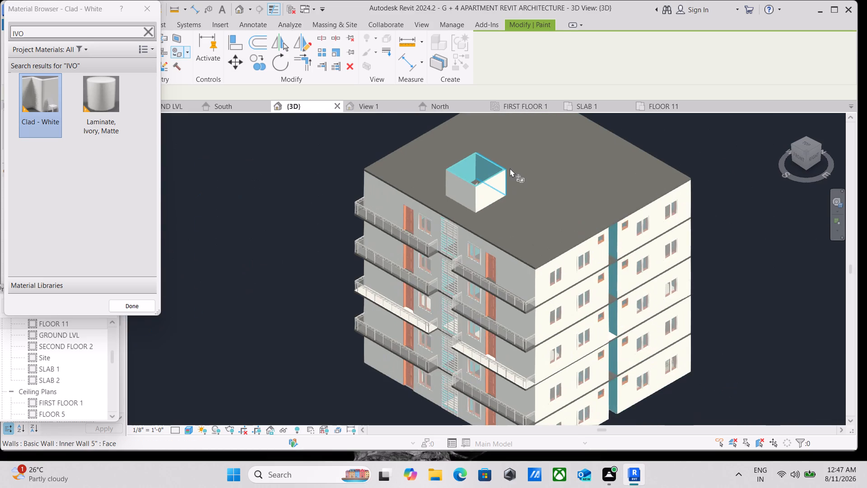
pyautogui.click(795, 144)
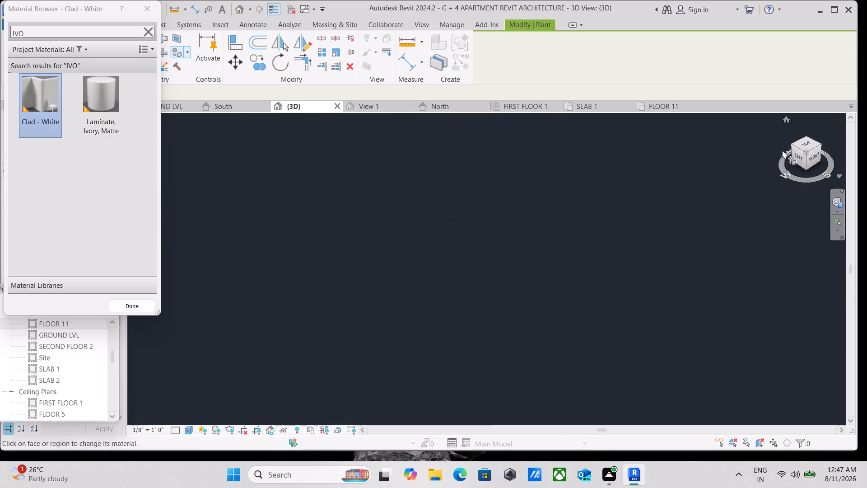
pyautogui.scroll(10, 415, 287)
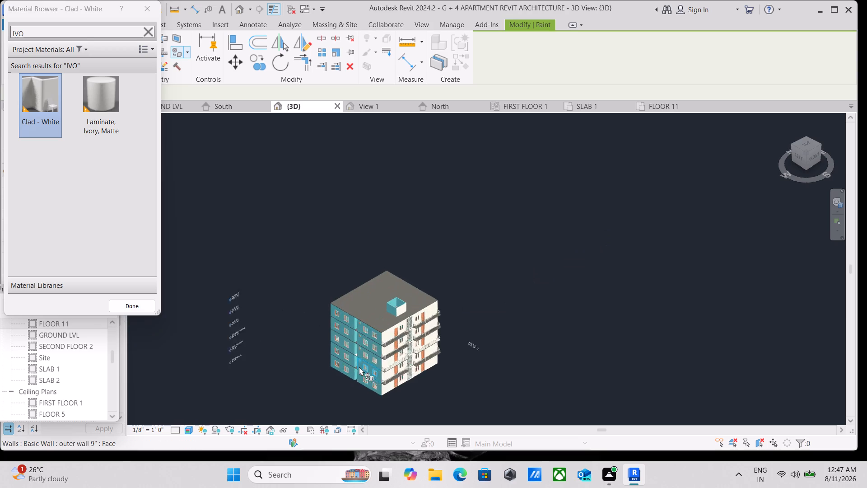
pyautogui.scroll(13, 359, 366)
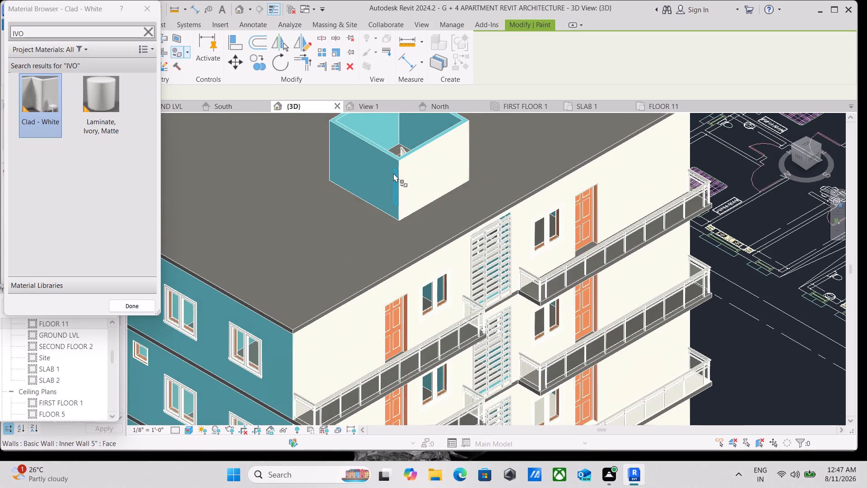
pyautogui.click(390, 172)
pyautogui.moveTo(372, 170); pyautogui.dragTo(457, 252, button='middle')
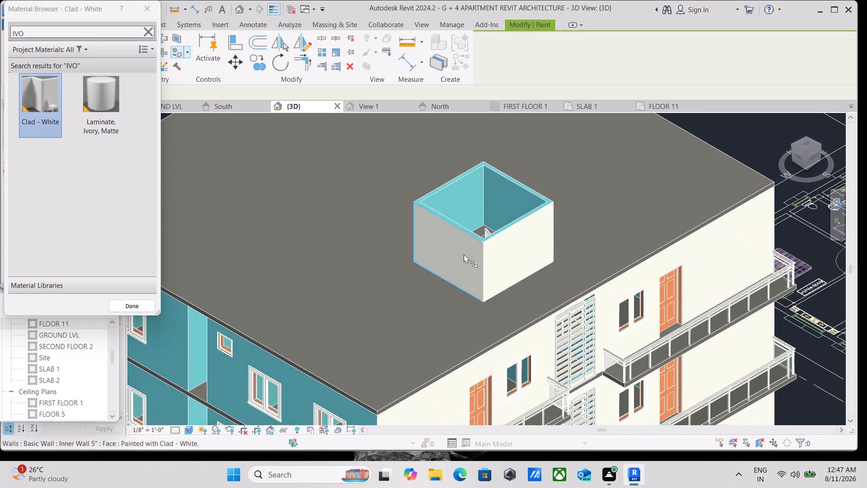
pyautogui.click(792, 144)
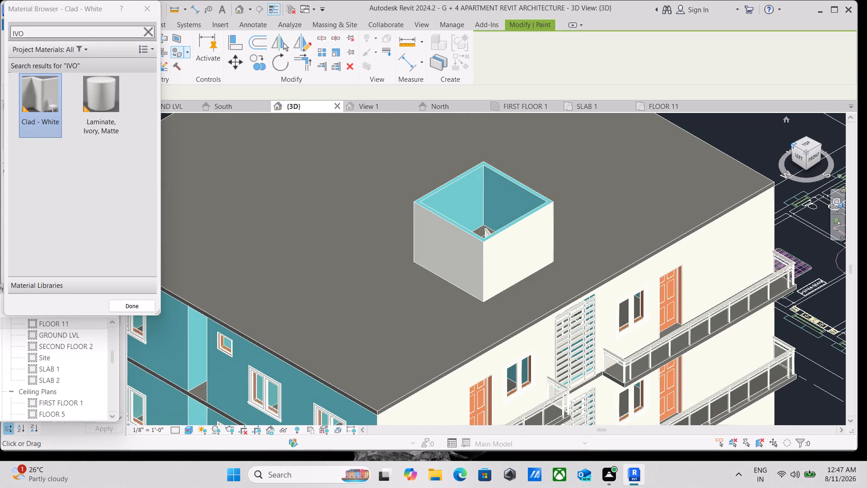
pyautogui.scroll(1, 521, 295)
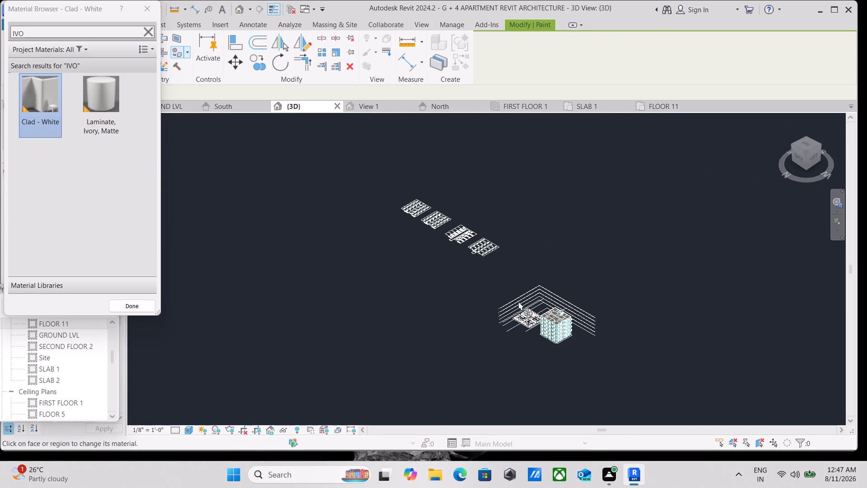
pyautogui.scroll(2, 518, 301)
pyautogui.scroll(16, 627, 361)
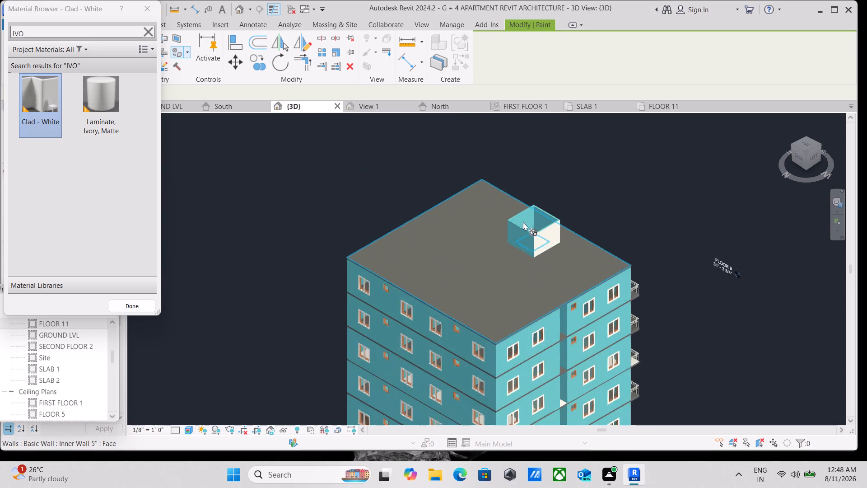
pyautogui.scroll(3, 519, 233)
pyautogui.click(523, 222)
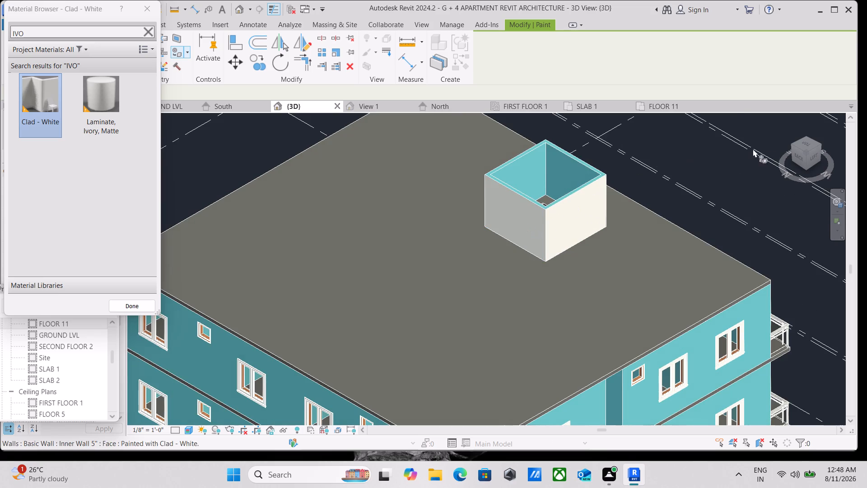
# Paint the back exterior wall of the building with Clad - White on all five floors.
pyautogui.click(792, 143)
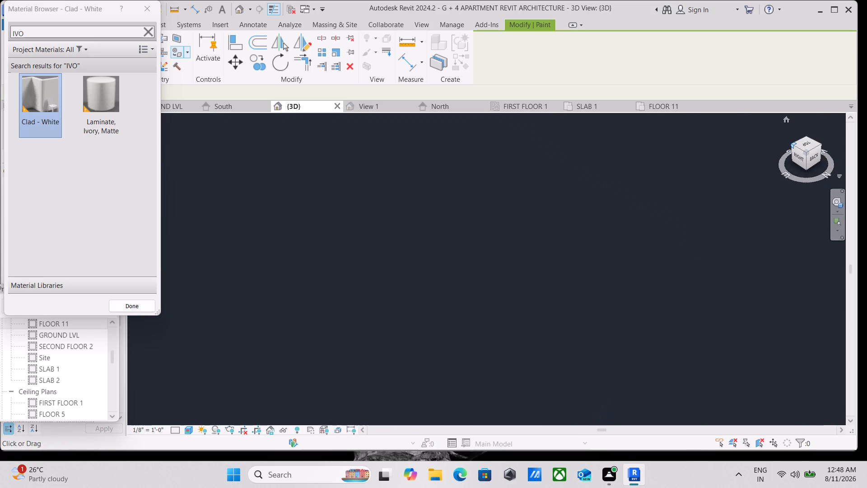
pyautogui.scroll(3, 642, 211)
pyautogui.scroll(7, 583, 223)
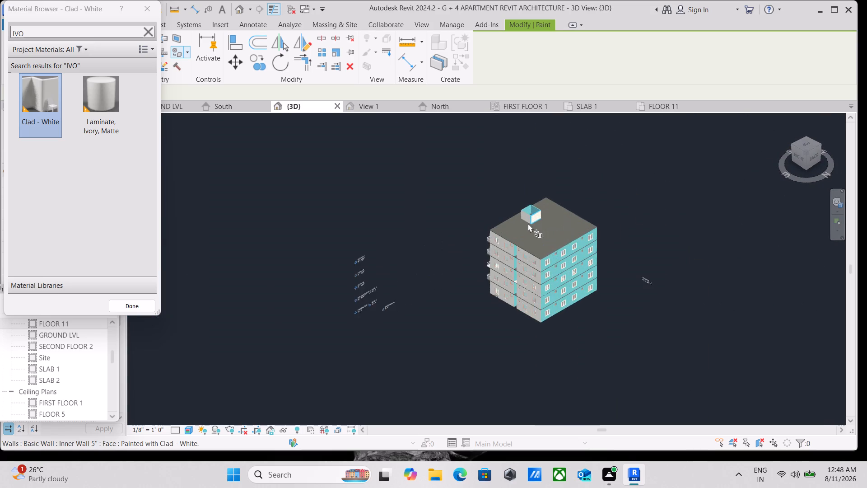
pyautogui.scroll(13, 528, 223)
pyautogui.scroll(-3, 548, 183)
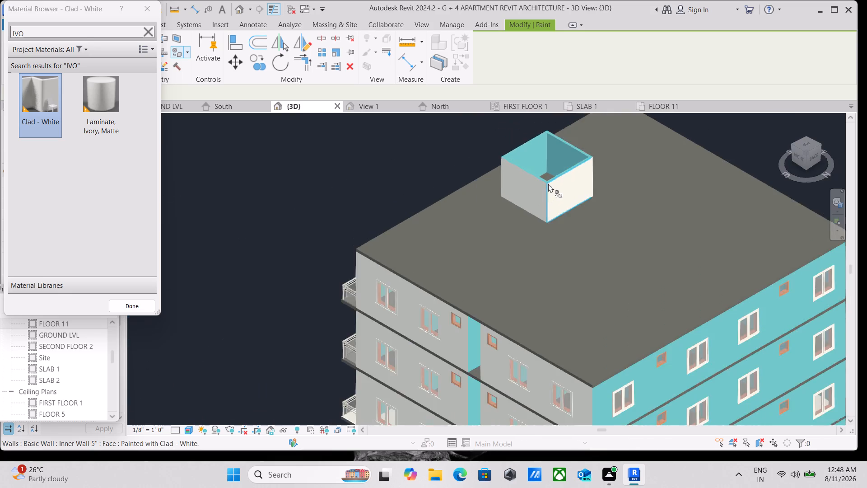
pyautogui.scroll(-3, 548, 183)
pyautogui.scroll(-4, 605, 197)
pyautogui.scroll(-2, 644, 259)
pyautogui.scroll(2, 636, 321)
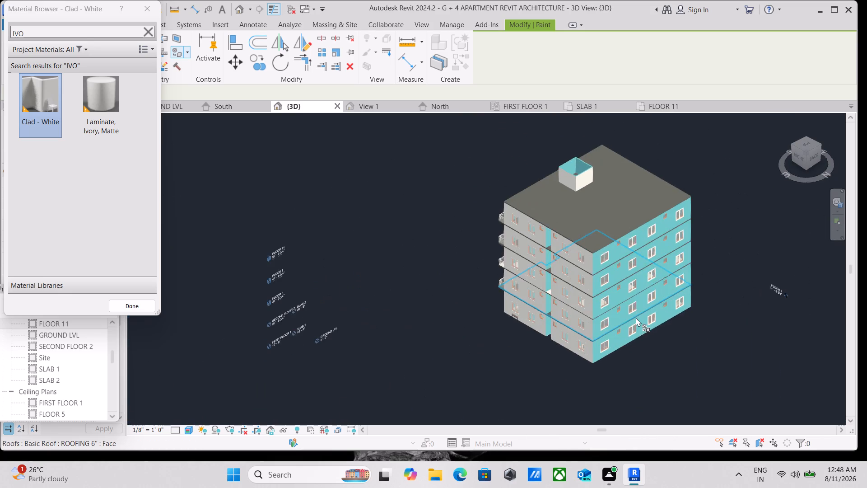
pyautogui.scroll(8, 626, 314)
pyautogui.click(623, 344)
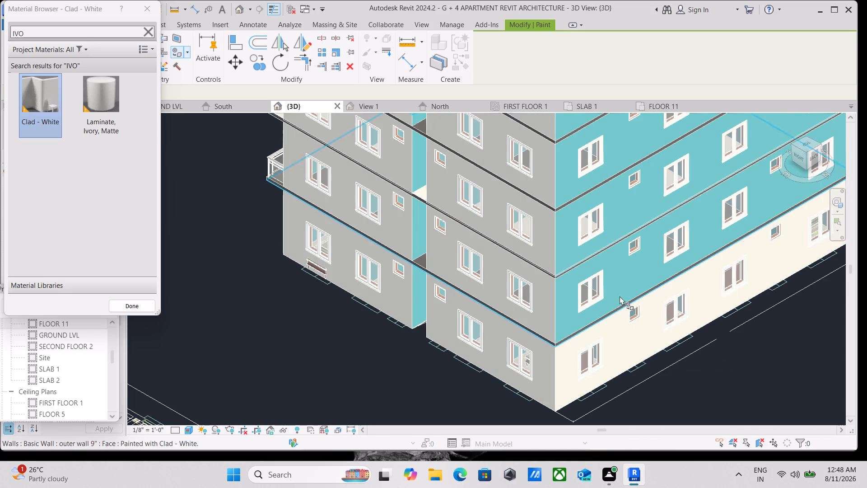
pyautogui.click(620, 276)
pyautogui.click(615, 208)
pyautogui.scroll(1, 615, 208)
pyautogui.scroll(-1, 615, 208)
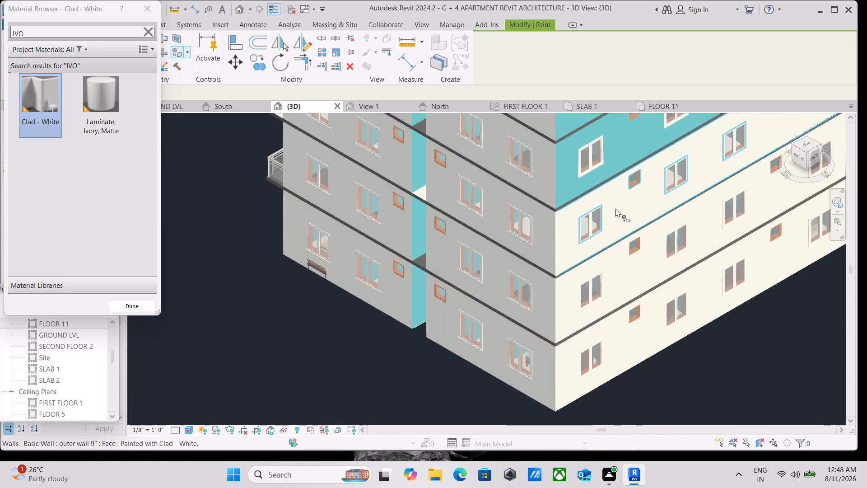
pyautogui.scroll(-1, 615, 208)
pyautogui.moveTo(615, 208); pyautogui.dragTo(495, 360, button='middle')
pyautogui.click(513, 298)
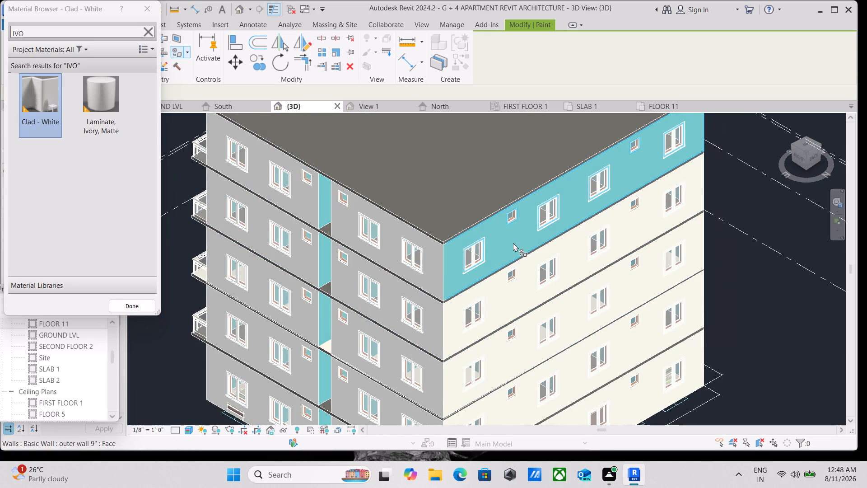
pyautogui.click(513, 242)
pyautogui.scroll(-3, 515, 242)
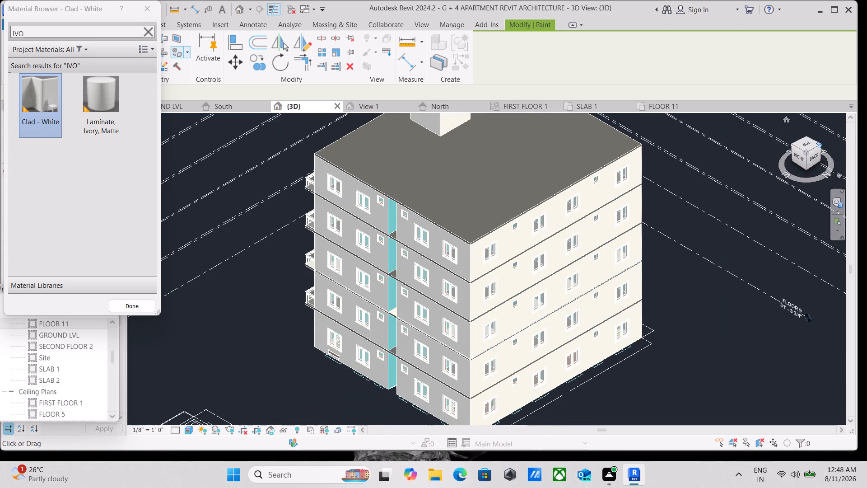
# Paint the left exterior wall with Clad - White: the section nearer the front on all five floors, and the rear section's top two floors.
pyautogui.click(824, 145)
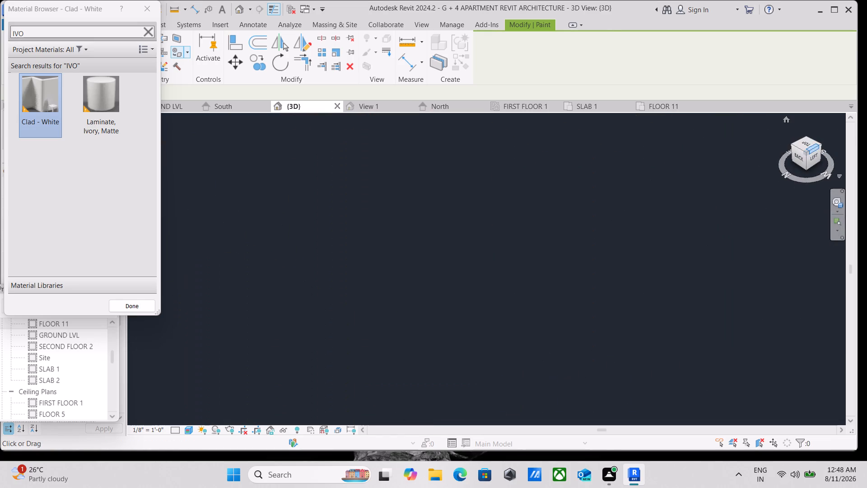
pyautogui.scroll(13, 637, 274)
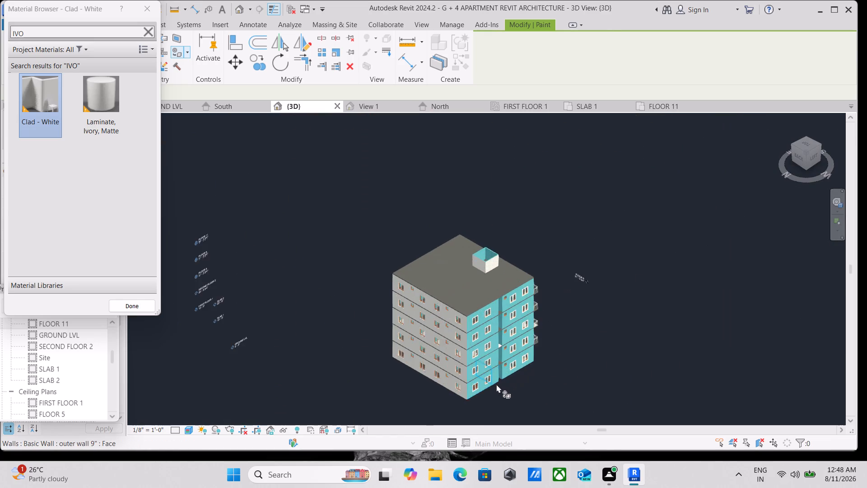
pyautogui.scroll(6, 496, 384)
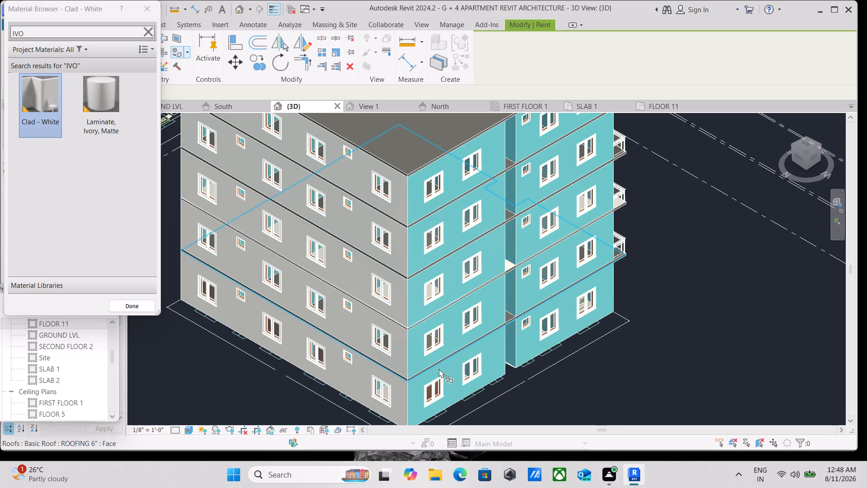
pyautogui.click(439, 369)
pyautogui.click(477, 351)
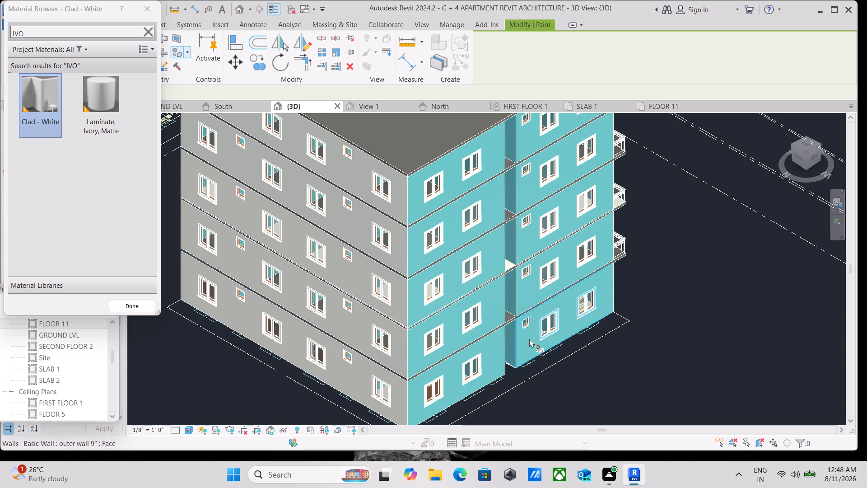
pyautogui.click(529, 338)
pyautogui.click(528, 290)
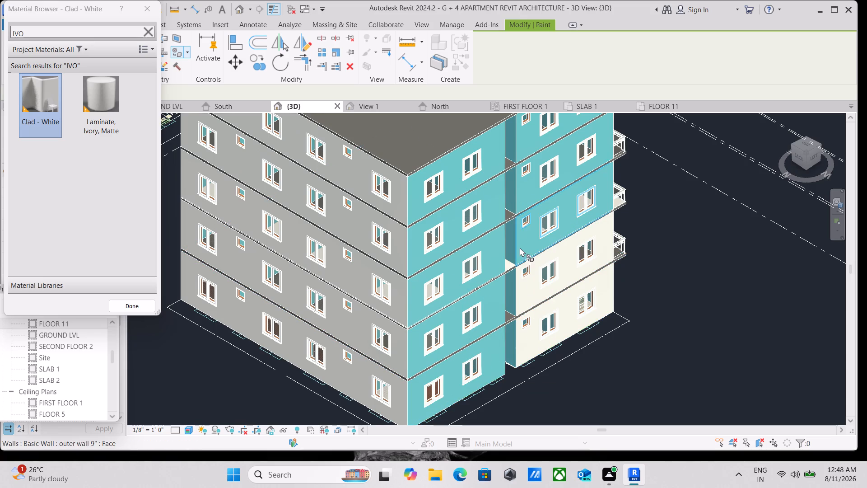
pyautogui.click(520, 248)
pyautogui.click(531, 184)
pyautogui.click(531, 133)
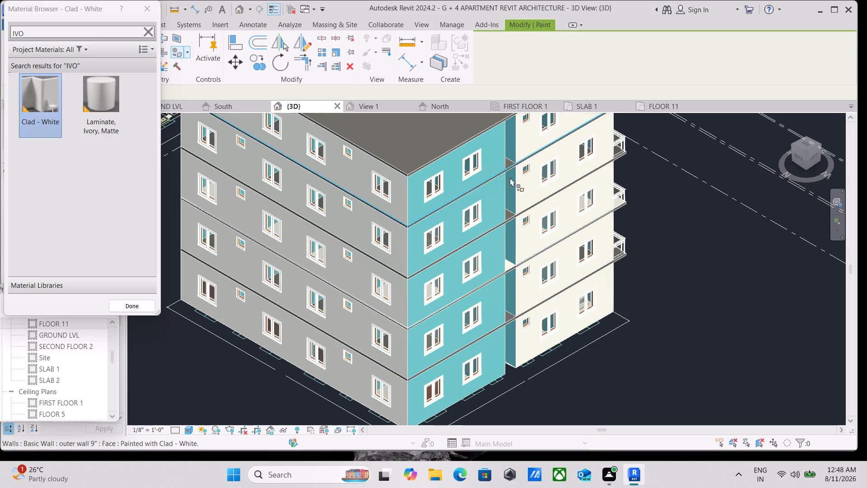
pyautogui.click(480, 179)
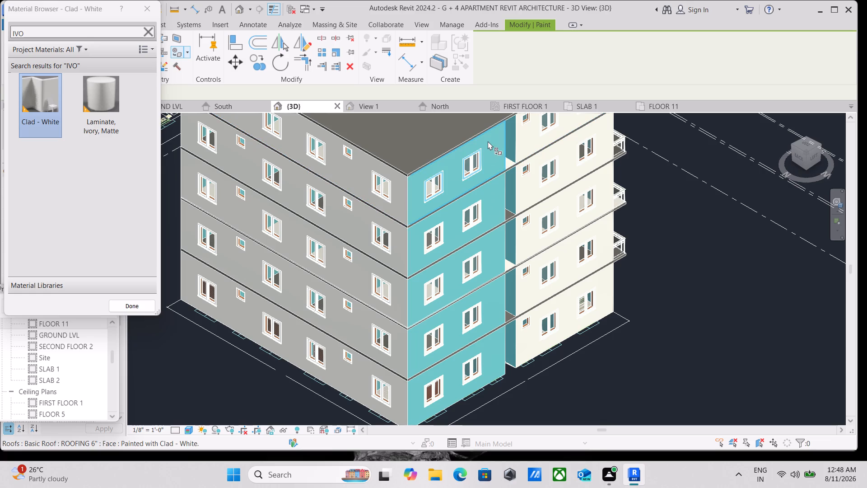
pyautogui.click(488, 140)
pyautogui.click(494, 201)
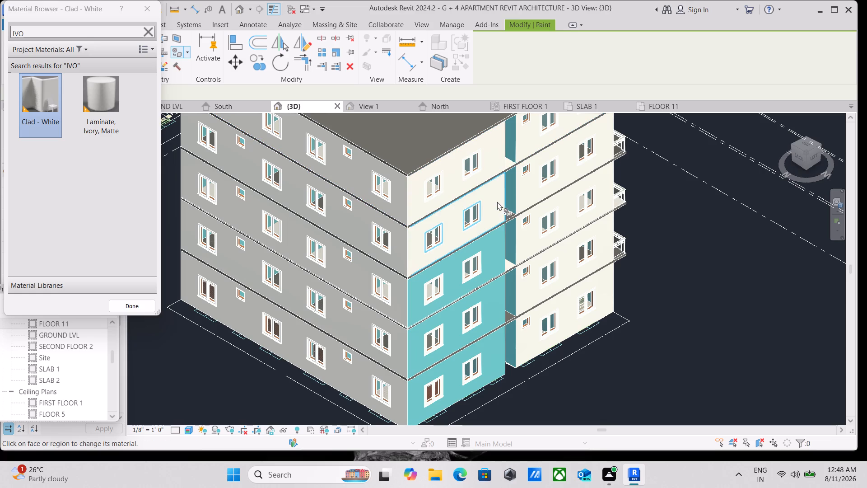
pyautogui.scroll(4, 556, 179)
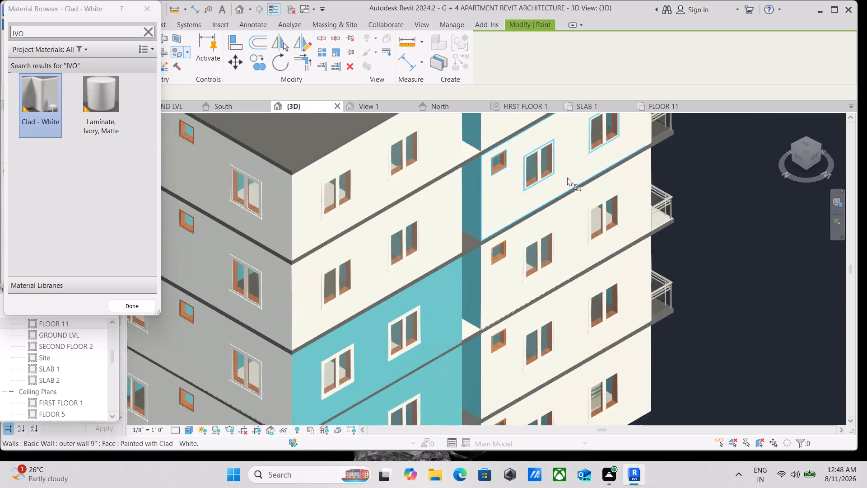
pyautogui.scroll(3, 565, 180)
pyautogui.press('Escape')
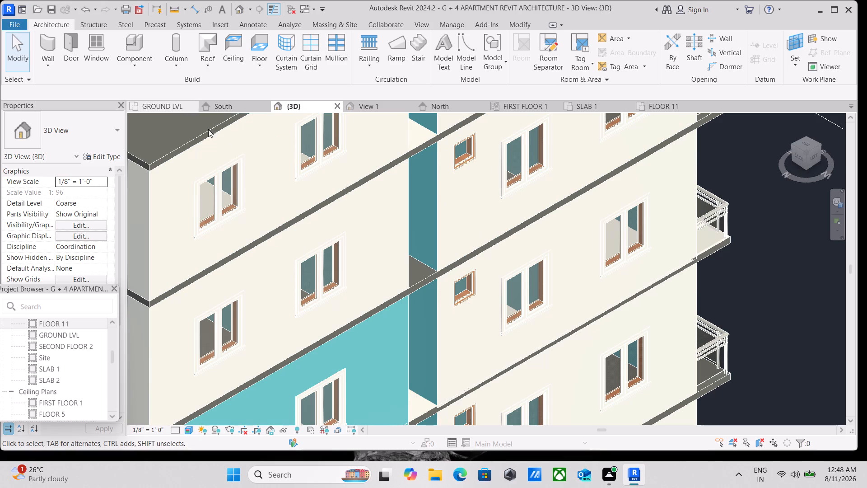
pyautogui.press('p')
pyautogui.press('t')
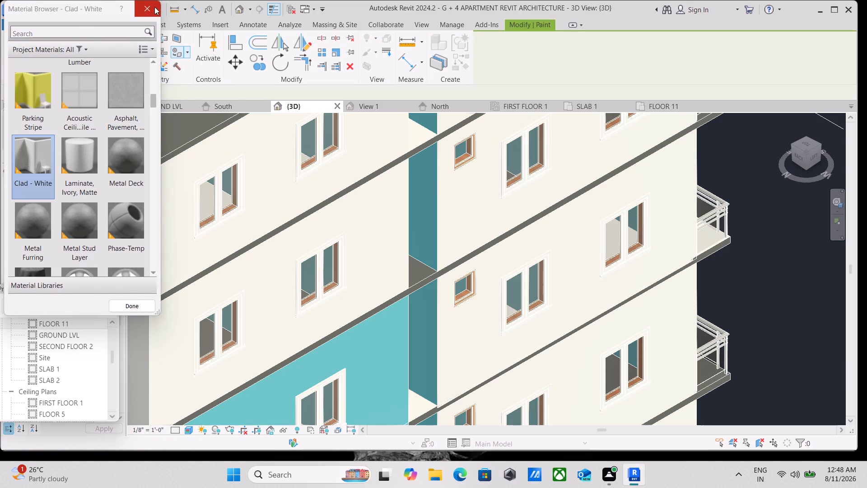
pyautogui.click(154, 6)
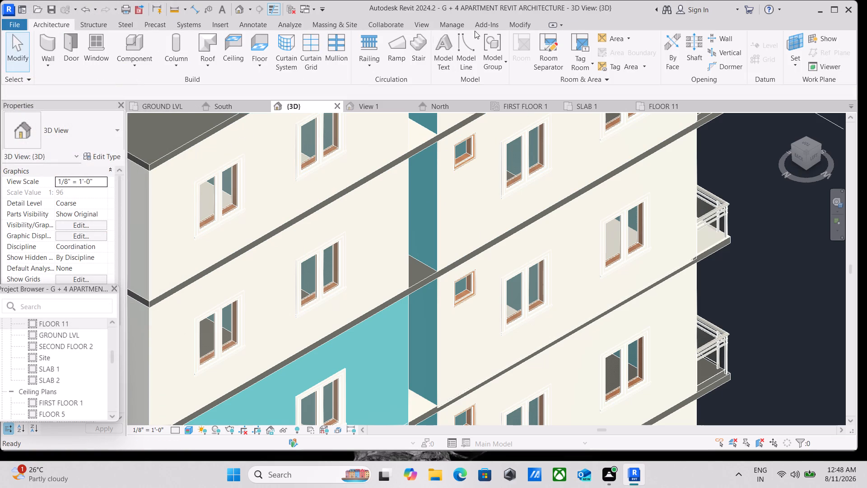
# Remove the paint from the slab faces in the left wall's recess beneath the top floor and beneath the middle floor.
pyautogui.click(527, 19)
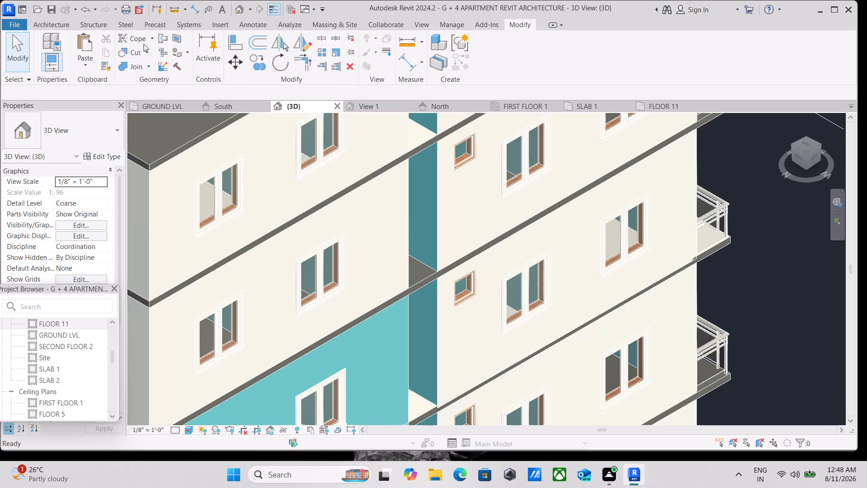
pyautogui.click(185, 52)
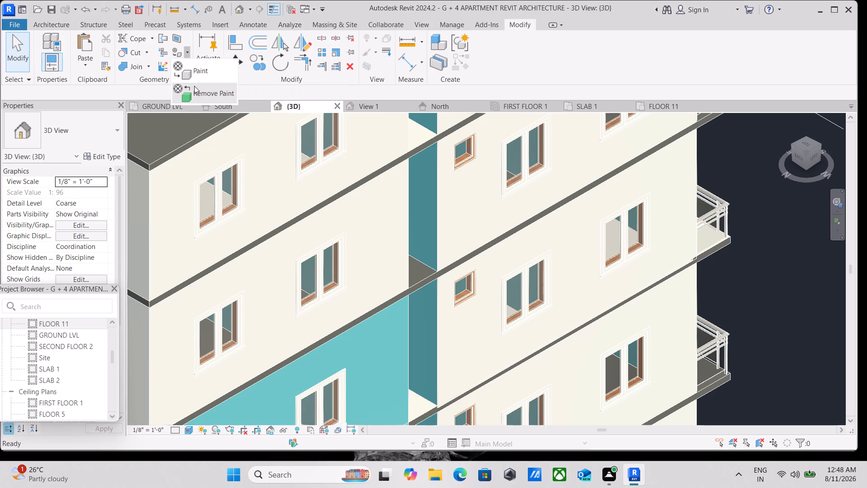
pyautogui.click(196, 92)
pyautogui.scroll(5, 438, 126)
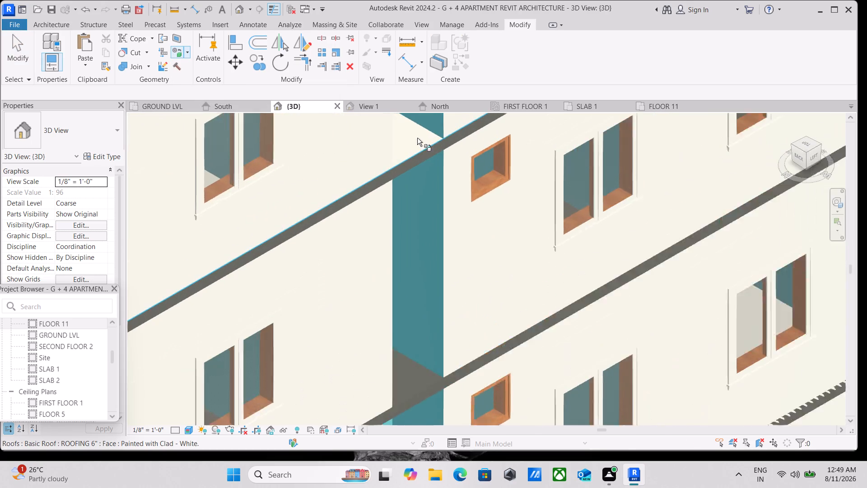
pyautogui.scroll(1, 417, 138)
pyautogui.click(415, 146)
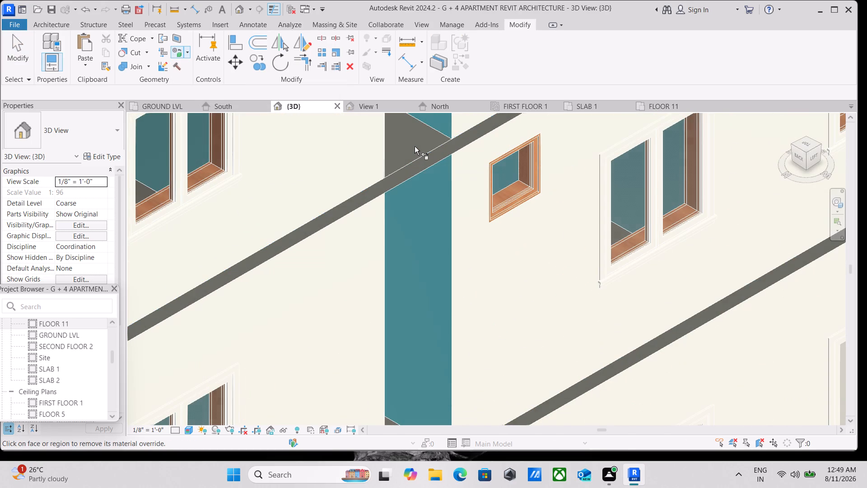
pyautogui.scroll(-6, 415, 146)
pyautogui.moveTo(416, 208); pyautogui.dragTo(386, 74, button='middle')
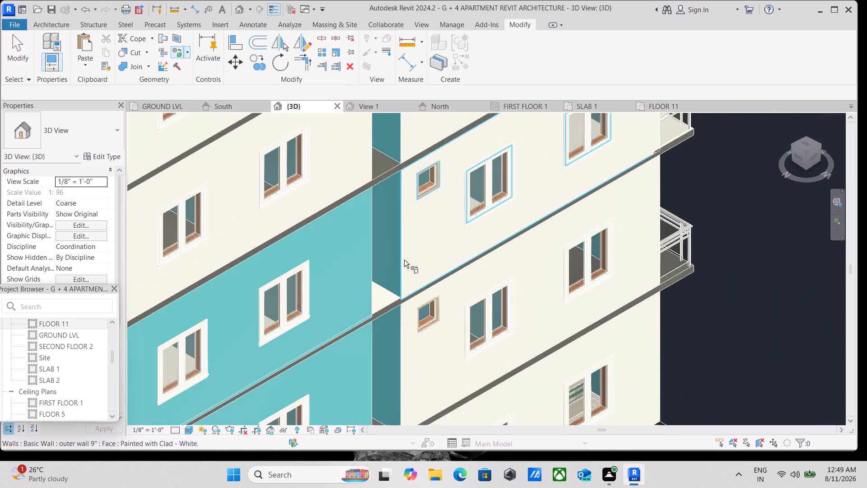
pyautogui.scroll(6, 381, 344)
pyautogui.click(380, 261)
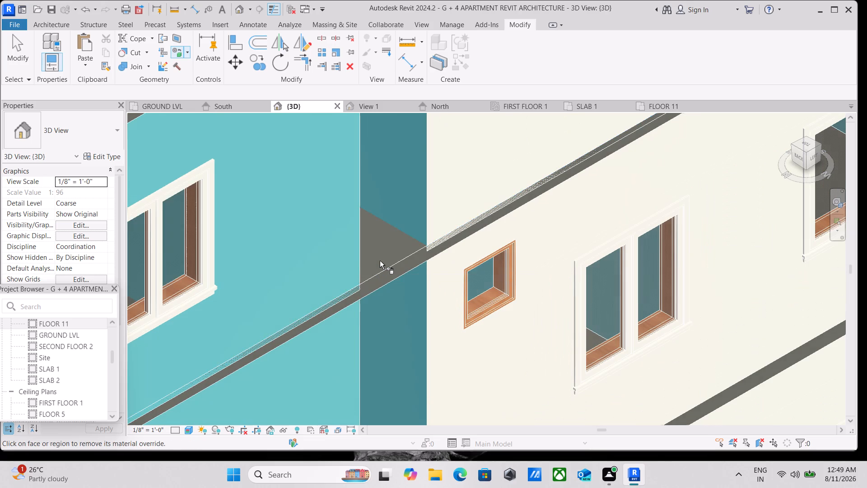
# Paint the rear section of the left exterior wall with Clad - White on its lower three floors.
pyautogui.scroll(-3, 380, 261)
pyautogui.scroll(-2, 344, 324)
pyautogui.moveTo(365, 319); pyautogui.dragTo(383, 210, button='middle')
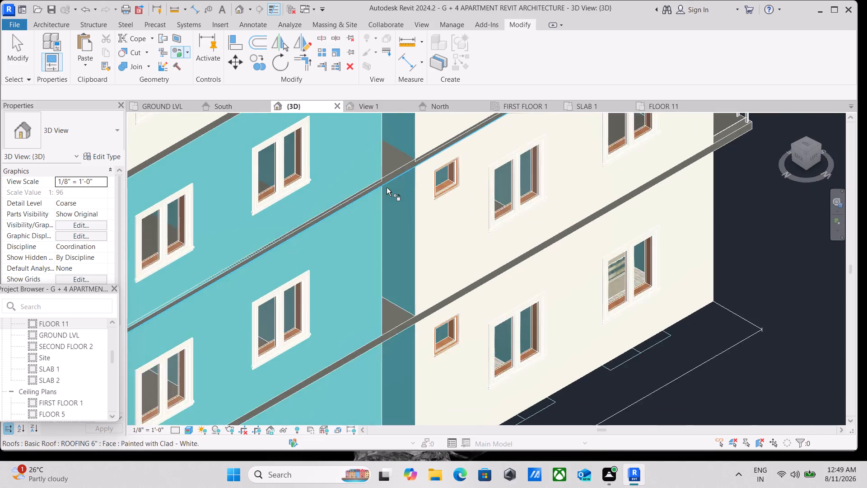
pyautogui.scroll(-7, 387, 188)
pyautogui.scroll(-3, 386, 240)
pyautogui.moveTo(382, 284); pyautogui.dragTo(400, 411, button='middle')
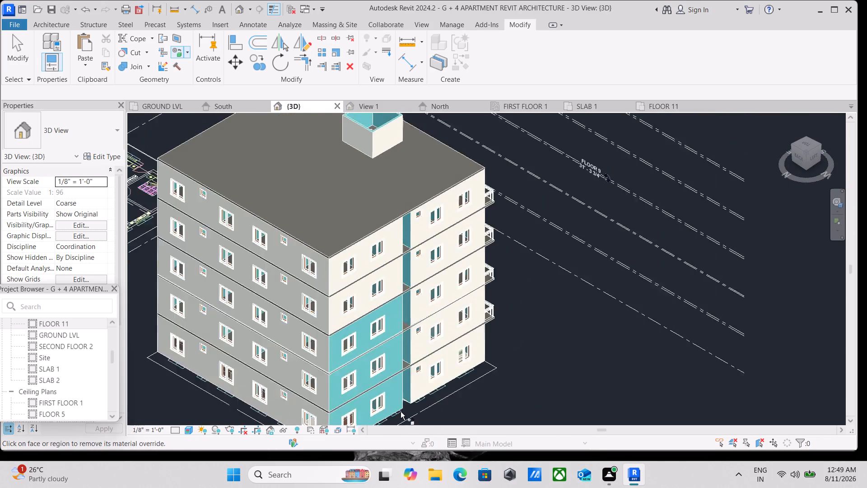
pyautogui.scroll(-2, 402, 408)
pyautogui.scroll(8, 404, 396)
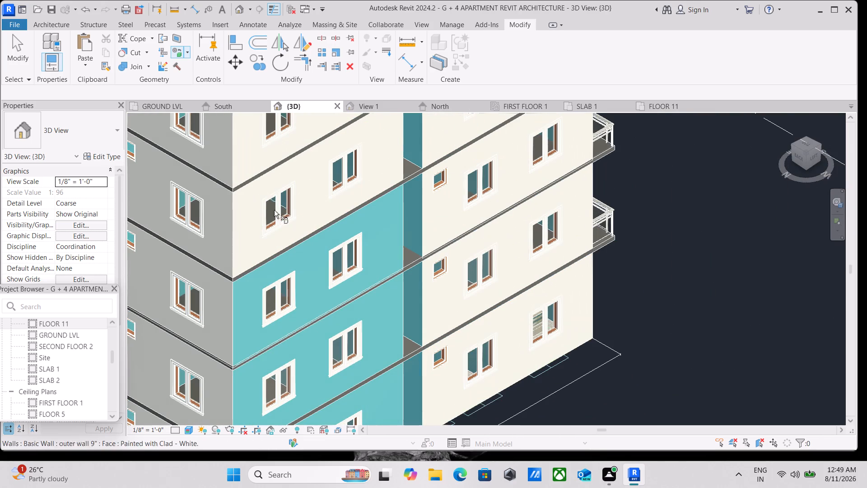
pyautogui.click(189, 51)
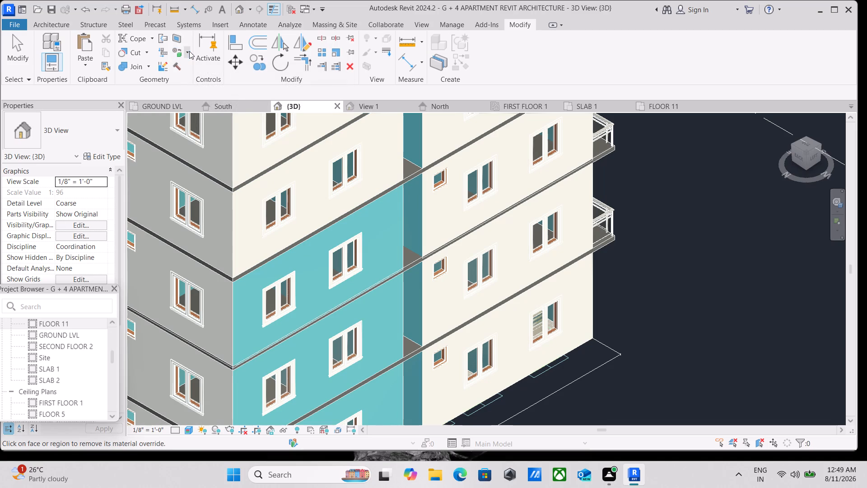
pyautogui.click(190, 77)
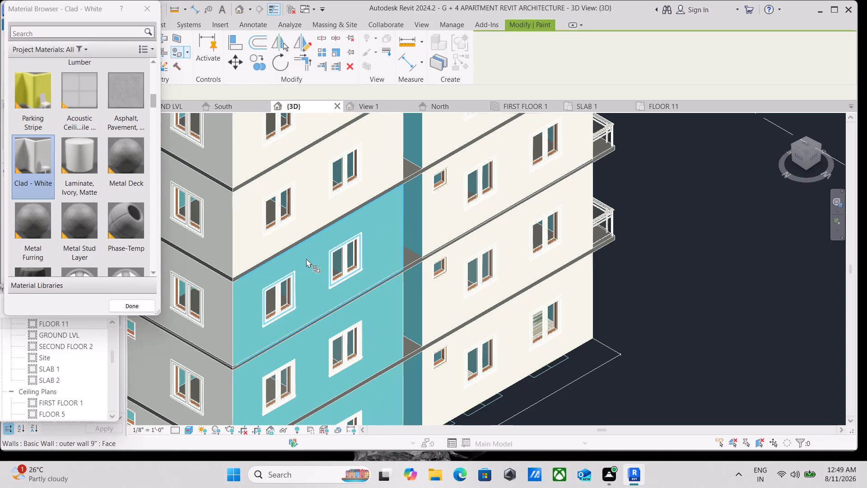
pyautogui.click(306, 258)
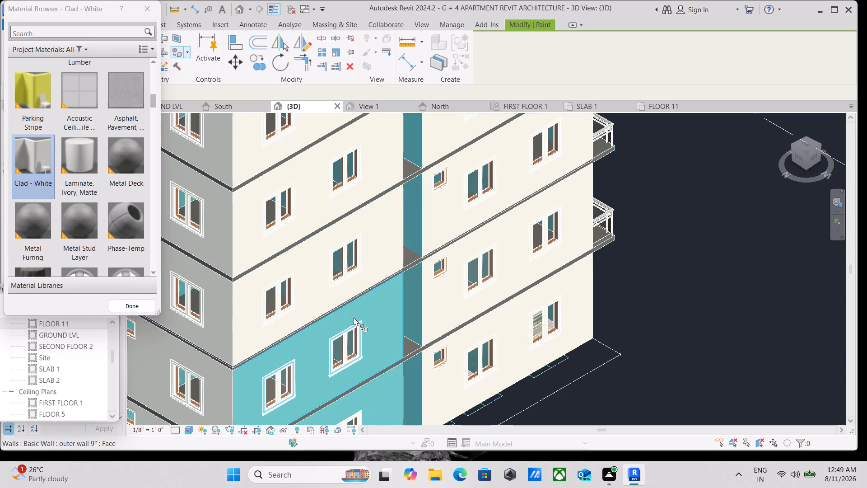
pyautogui.click(368, 303)
pyautogui.scroll(-1, 368, 304)
pyautogui.moveTo(368, 303); pyautogui.dragTo(367, 299, button='middle')
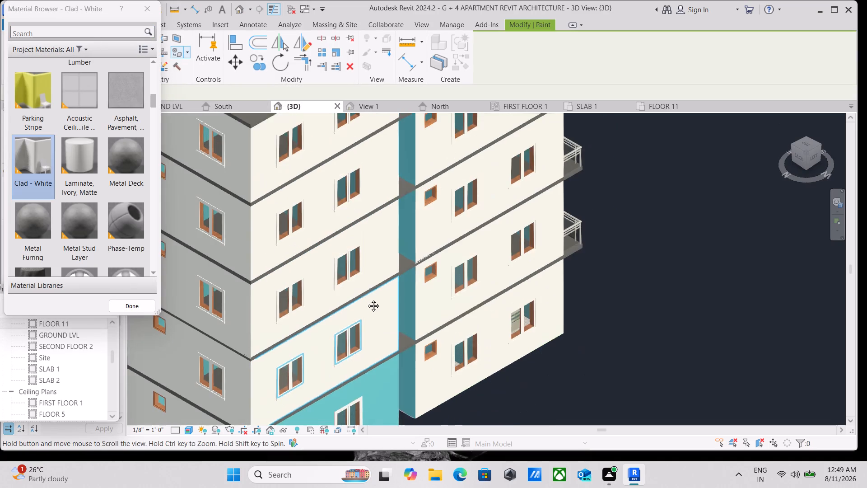
pyautogui.moveTo(367, 299); pyautogui.dragTo(334, 139, button='middle')
pyautogui.click(351, 225)
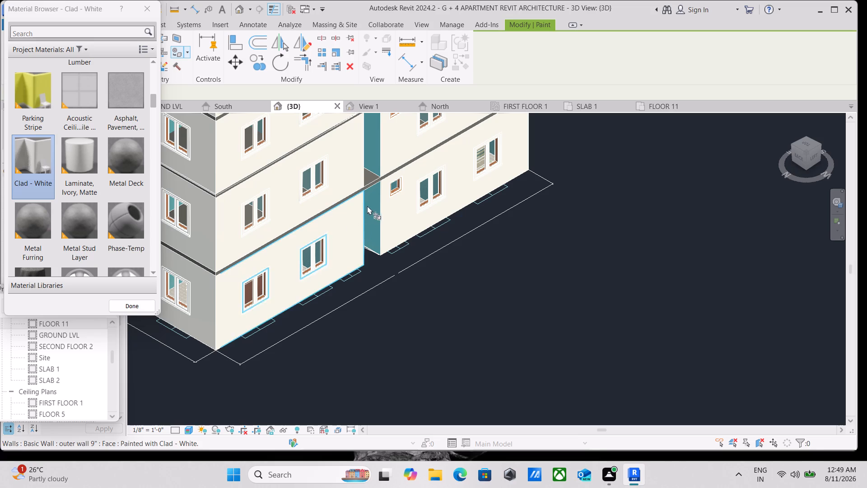
# Paint the rear-facing side wall of the left wall's recess with Clad - White on the top two floors.
pyautogui.click(376, 203)
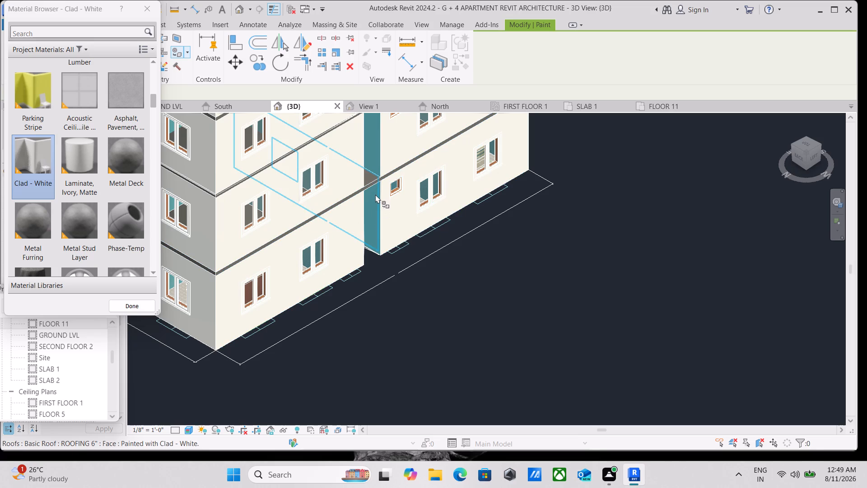
pyautogui.click(375, 194)
pyautogui.click(375, 156)
pyautogui.scroll(-3, 377, 155)
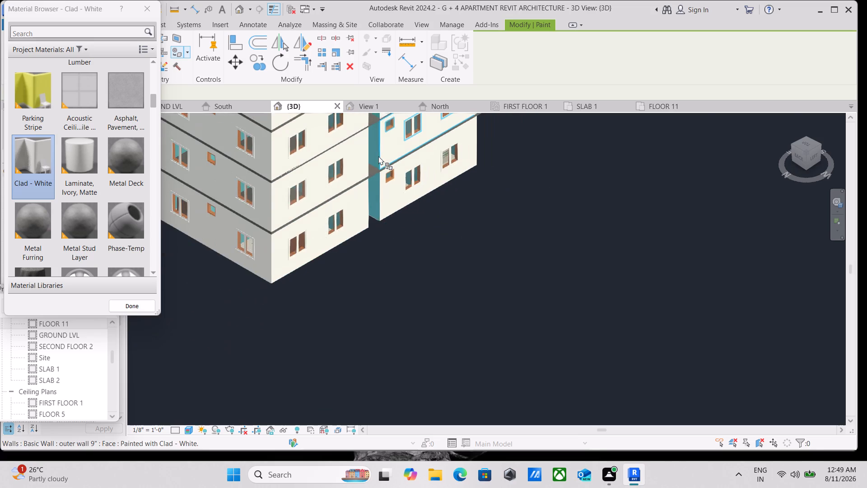
pyautogui.moveTo(378, 156); pyautogui.dragTo(352, 296, button='middle')
pyautogui.scroll(-3, 342, 214)
pyautogui.scroll(1, 341, 128)
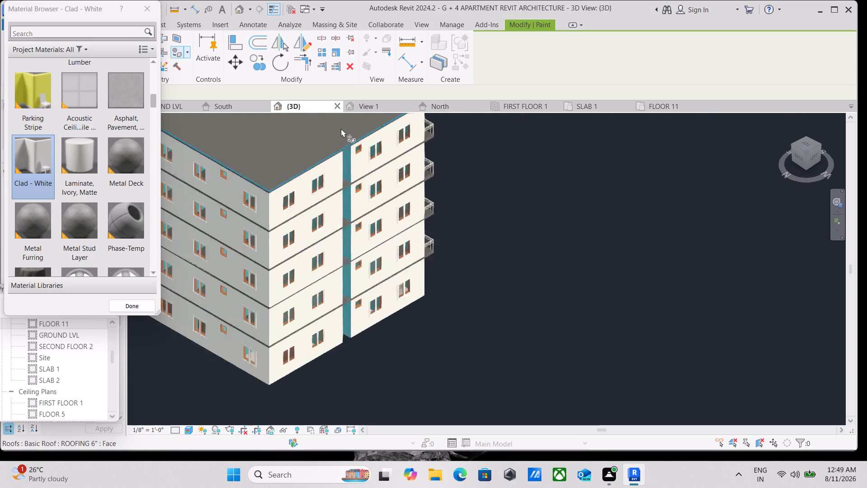
pyautogui.scroll(8, 341, 128)
pyautogui.click(340, 164)
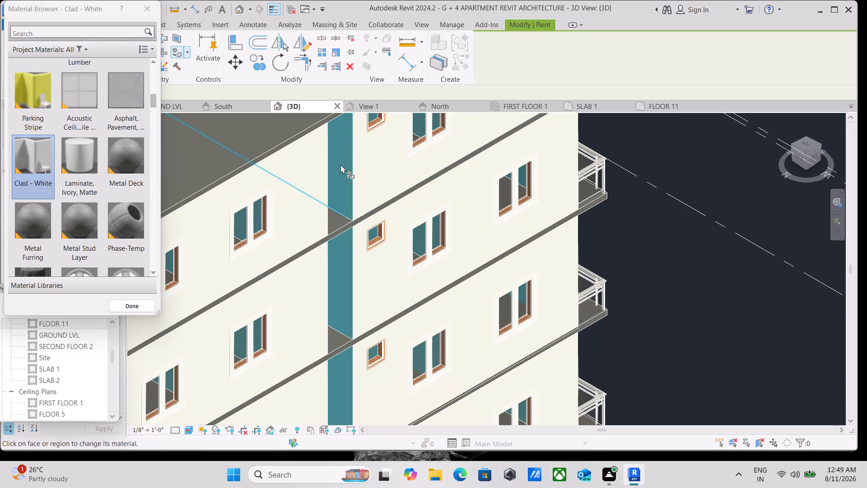
pyautogui.click(343, 244)
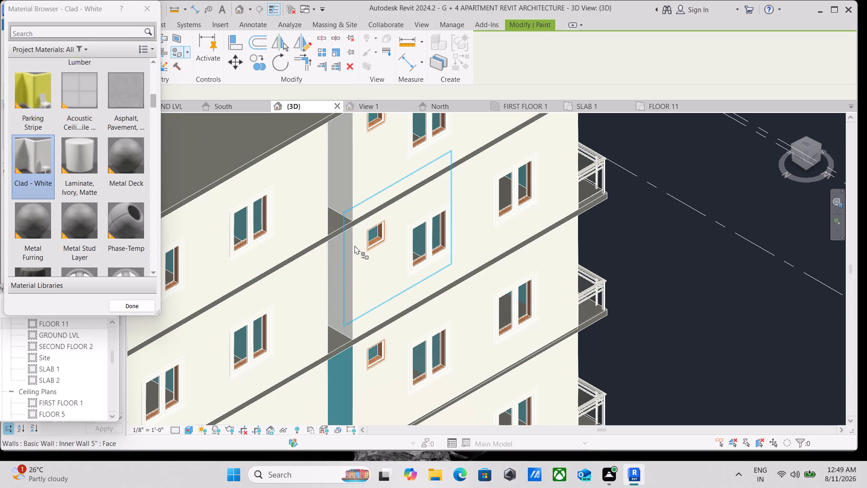
# Paint the same rear-facing recess side wall with Clad - White on the lower three floors.
pyautogui.moveTo(363, 272); pyautogui.dragTo(354, 166, button='middle')
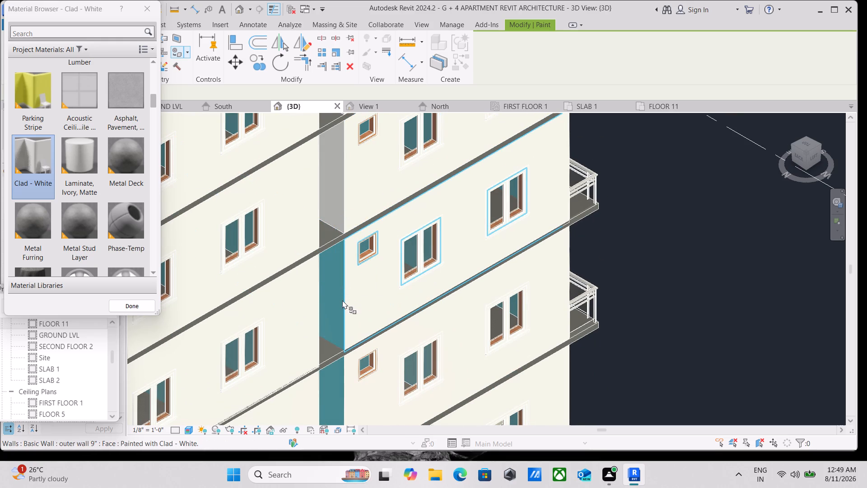
pyautogui.scroll(-1, 338, 289)
pyautogui.moveTo(338, 288); pyautogui.dragTo(319, 105, button='middle')
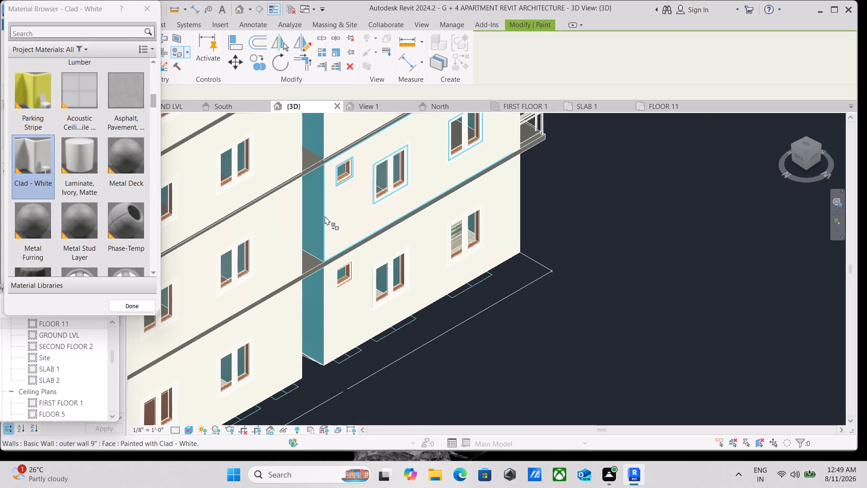
pyautogui.click(316, 202)
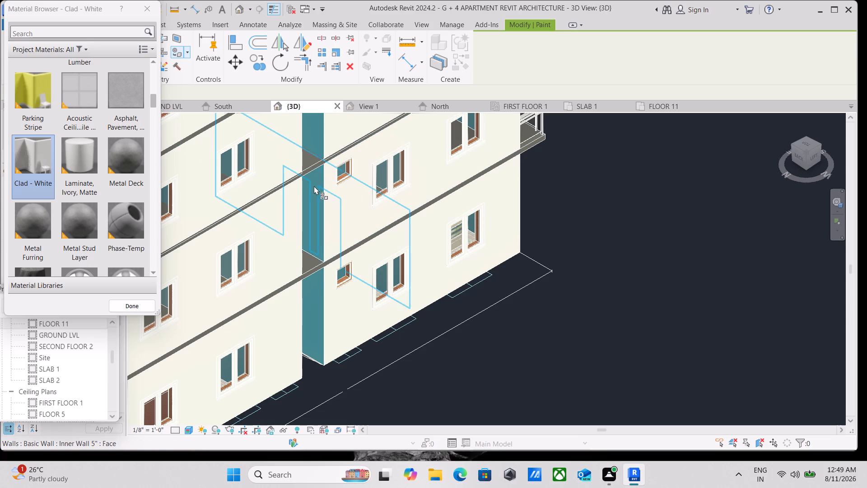
pyautogui.scroll(-1, 320, 307)
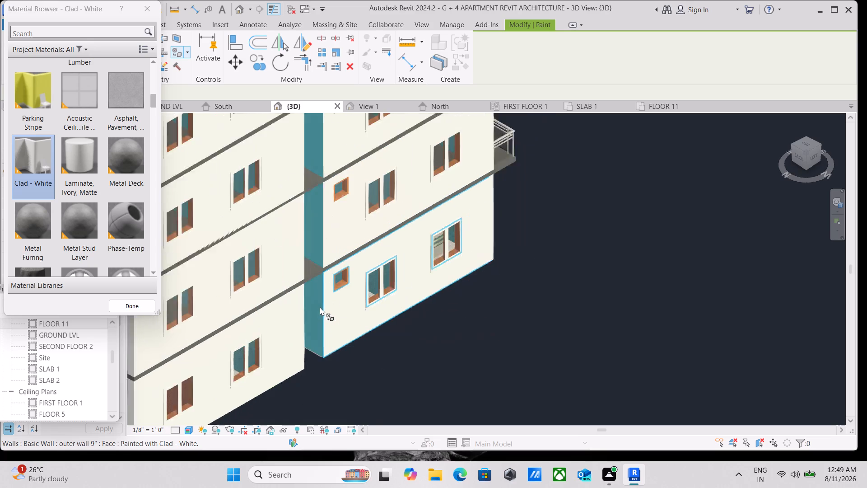
pyautogui.scroll(-1, 320, 307)
pyautogui.moveTo(320, 306); pyautogui.dragTo(318, 190, button='middle')
pyautogui.scroll(6, 318, 224)
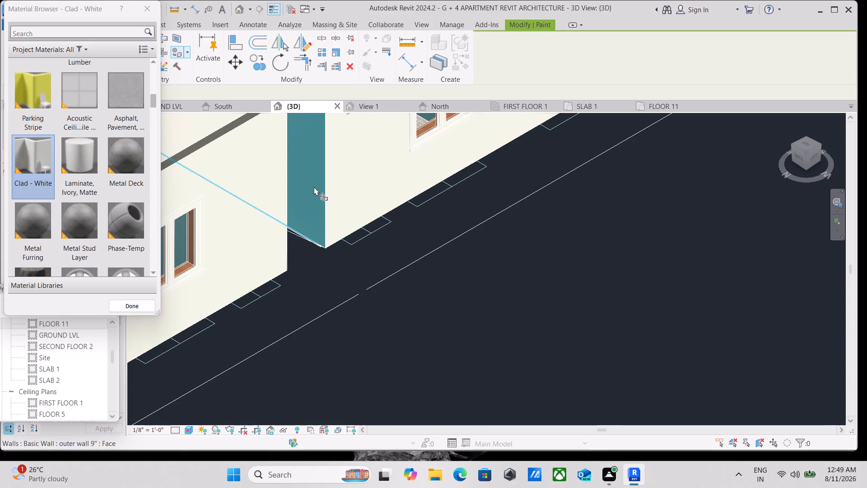
pyautogui.click(314, 184)
pyautogui.scroll(-3, 317, 182)
pyautogui.moveTo(319, 180); pyautogui.dragTo(306, 361, button='middle')
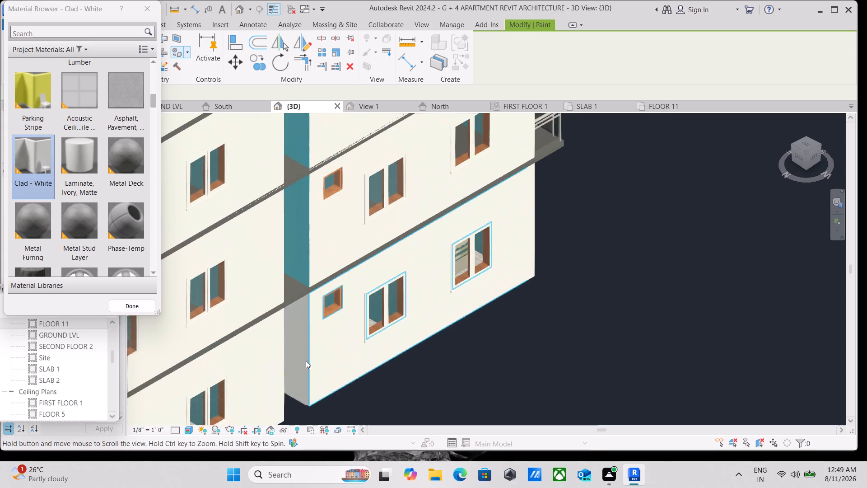
pyautogui.scroll(2, 306, 259)
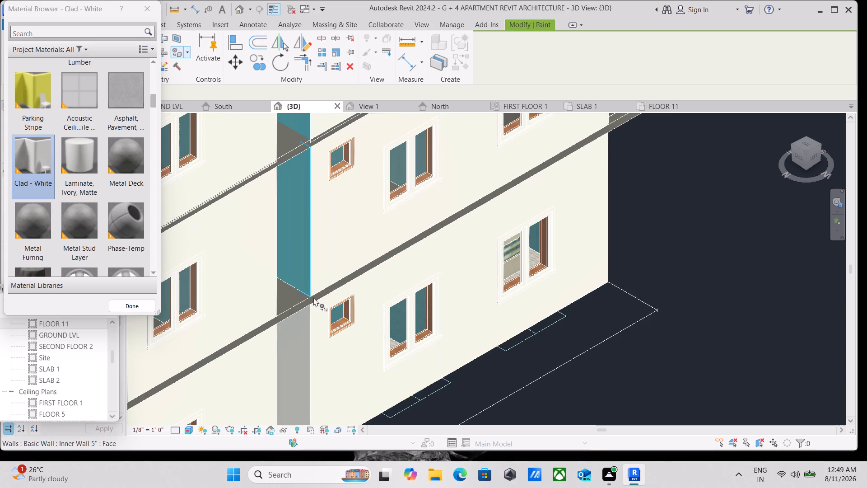
pyautogui.click(294, 255)
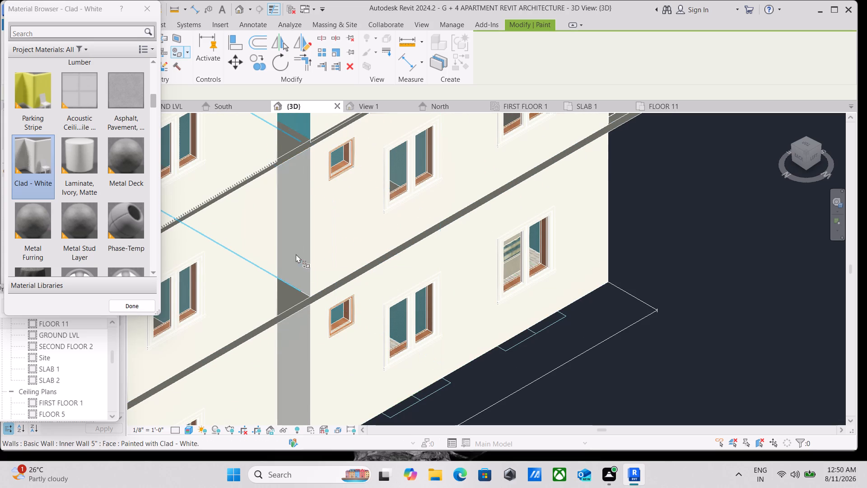
pyautogui.scroll(-2, 301, 245)
pyautogui.moveTo(301, 245); pyautogui.dragTo(306, 377, button='middle')
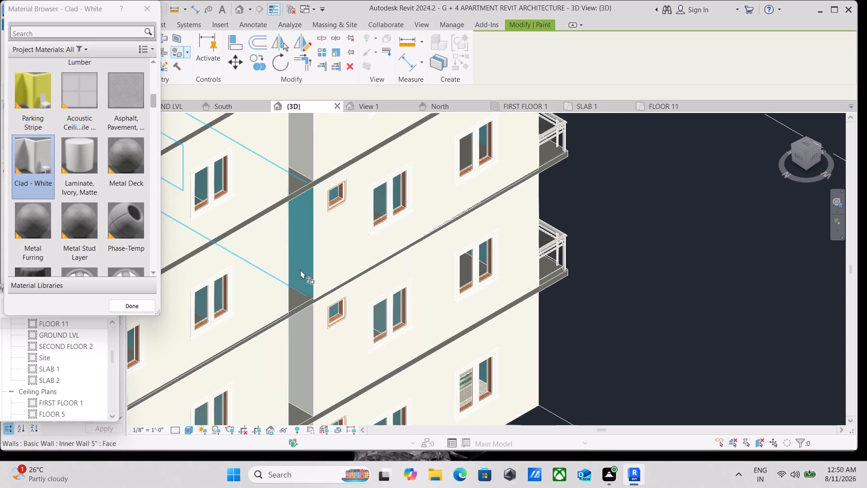
pyautogui.click(300, 267)
# Paint the front-facing side wall of the left wall's recess with Clad - White on the lowest two floors.
pyautogui.scroll(-3, 310, 254)
pyautogui.scroll(-2, 488, 191)
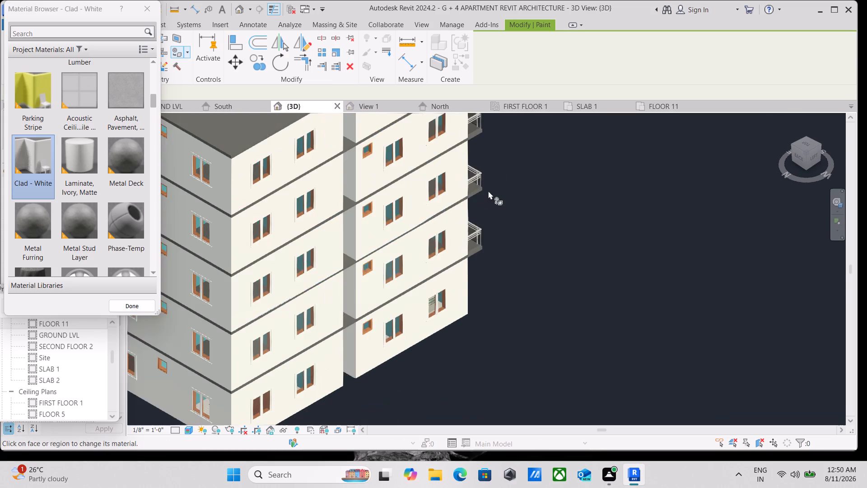
pyautogui.scroll(-3, 564, 217)
pyautogui.scroll(-3, 553, 252)
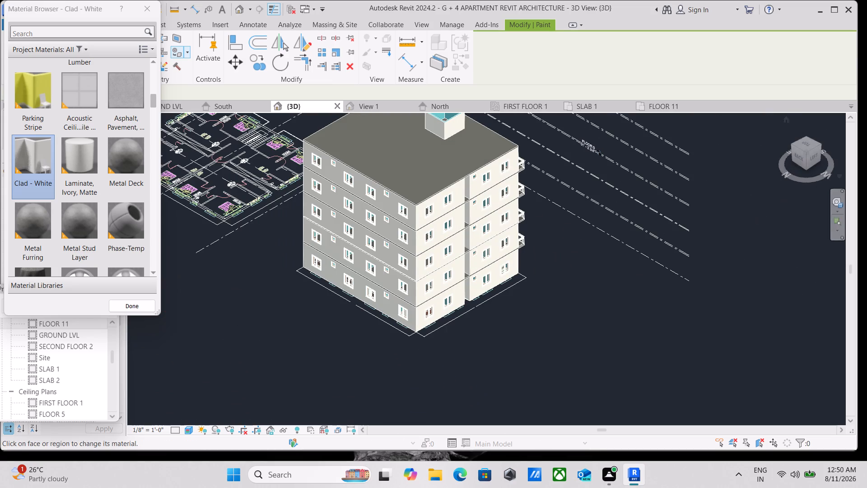
pyautogui.click(823, 145)
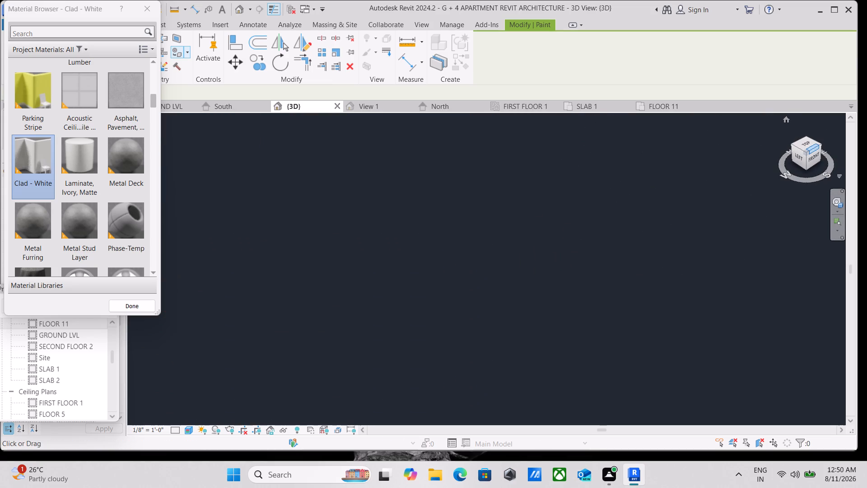
pyautogui.scroll(8, 370, 363)
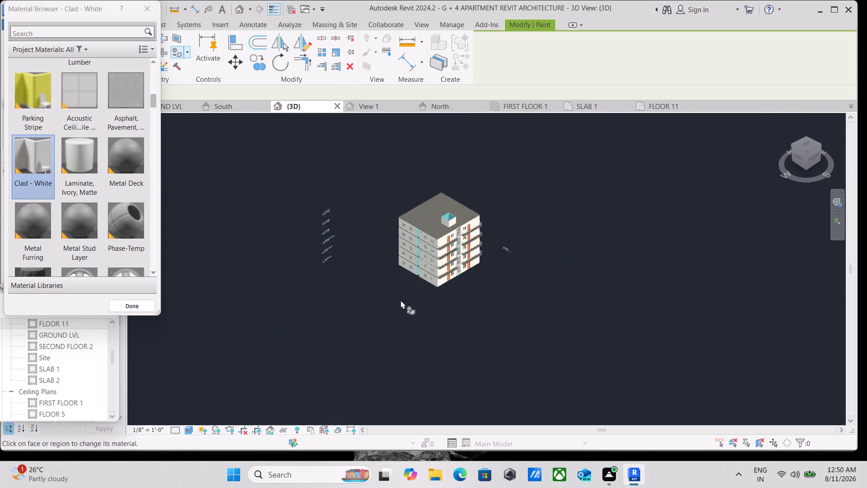
pyautogui.scroll(9, 401, 300)
pyautogui.scroll(2, 372, 267)
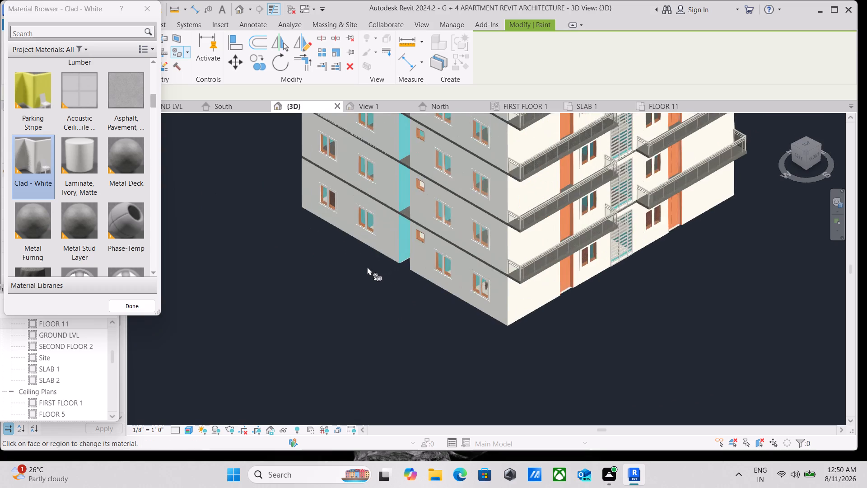
pyautogui.scroll(9, 374, 251)
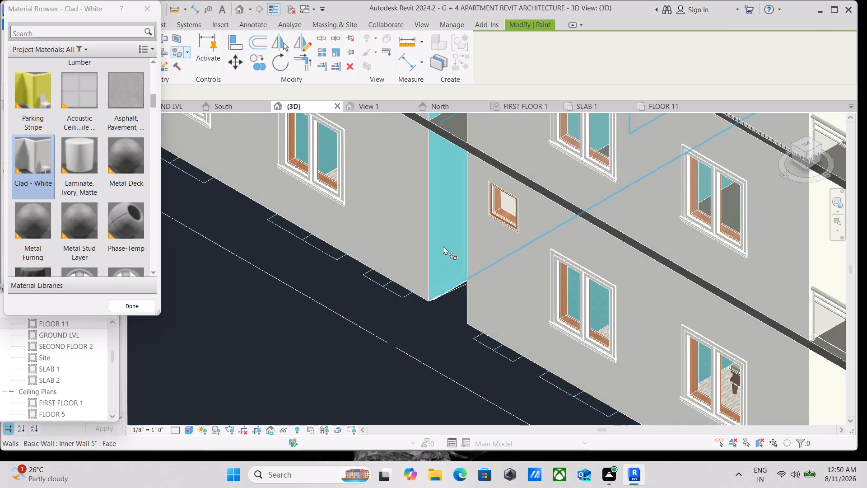
pyautogui.click(443, 245)
pyautogui.scroll(-2, 430, 245)
pyautogui.moveTo(430, 245); pyautogui.dragTo(429, 260, button='middle')
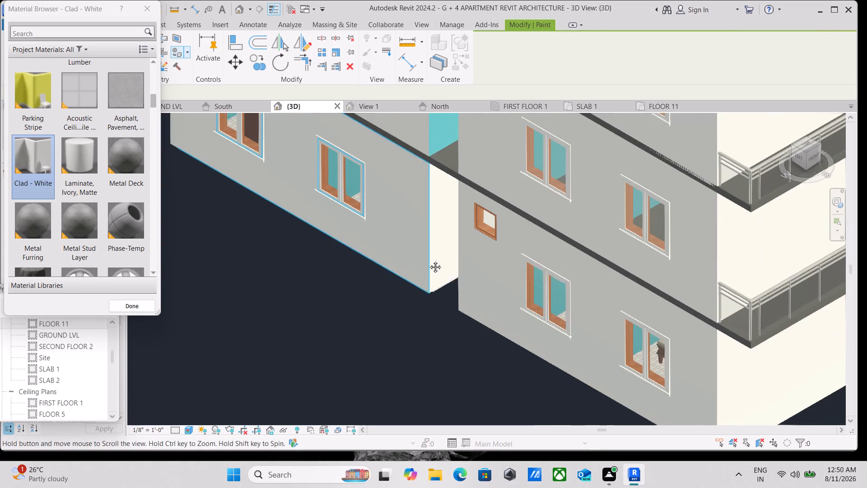
pyautogui.moveTo(429, 260); pyautogui.dragTo(385, 478, button='middle')
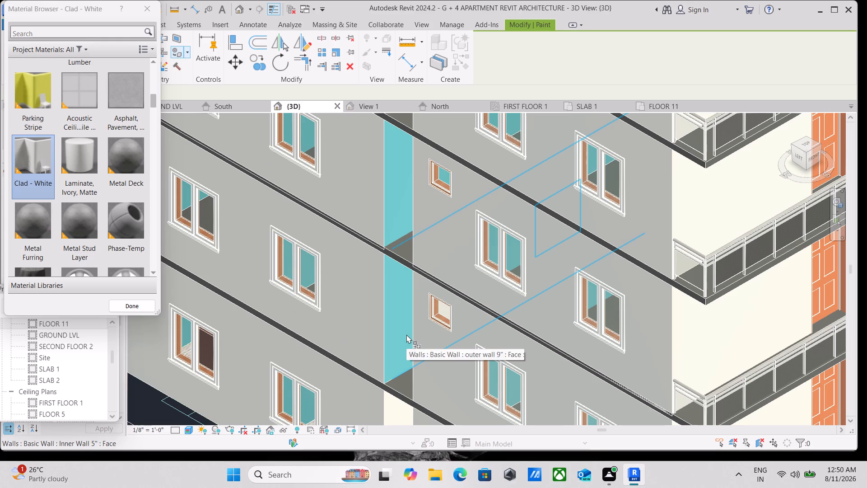
pyautogui.click(406, 334)
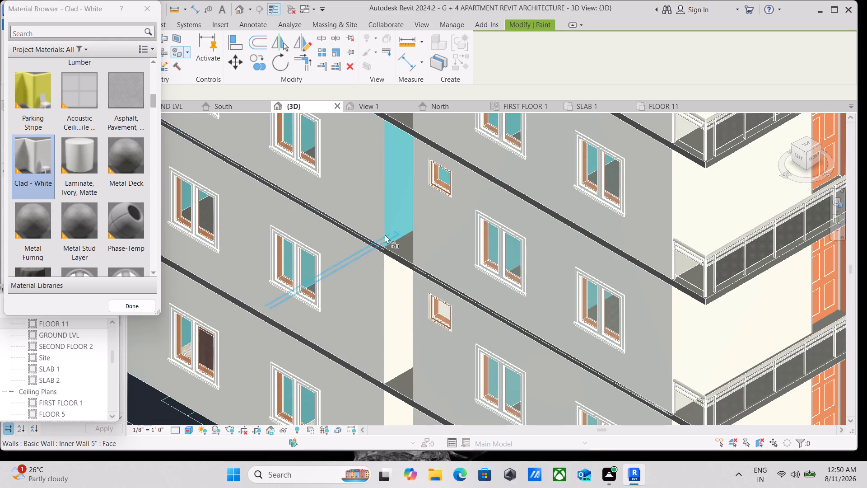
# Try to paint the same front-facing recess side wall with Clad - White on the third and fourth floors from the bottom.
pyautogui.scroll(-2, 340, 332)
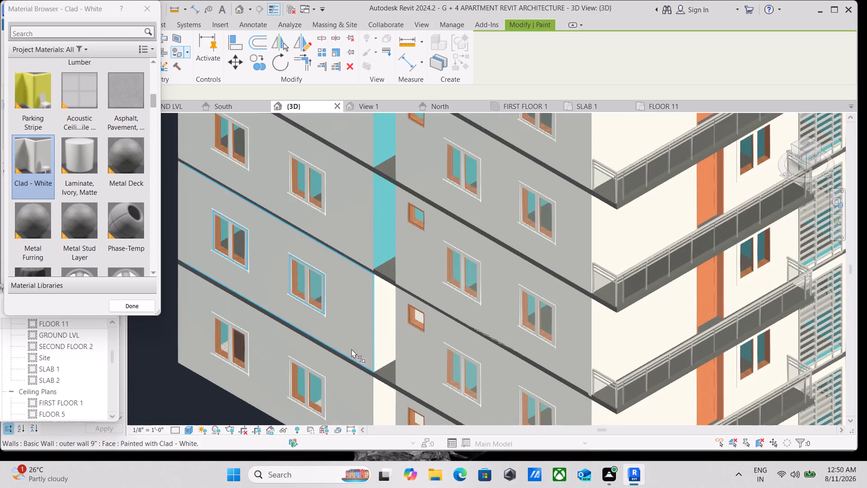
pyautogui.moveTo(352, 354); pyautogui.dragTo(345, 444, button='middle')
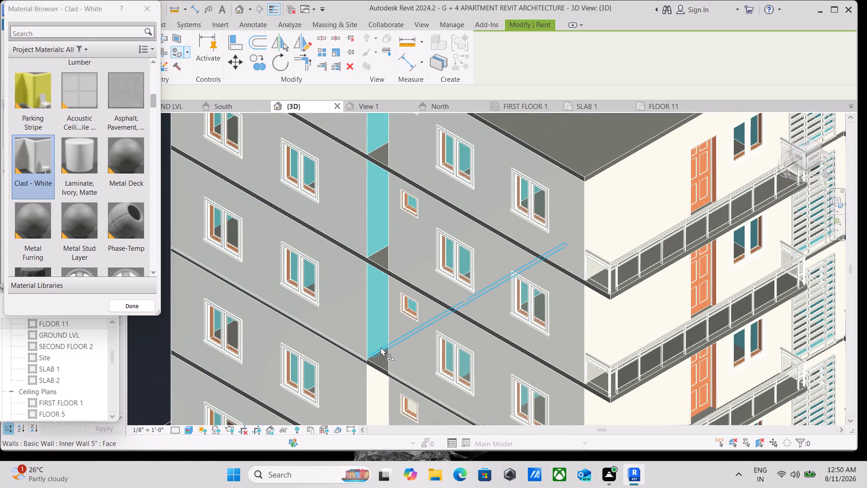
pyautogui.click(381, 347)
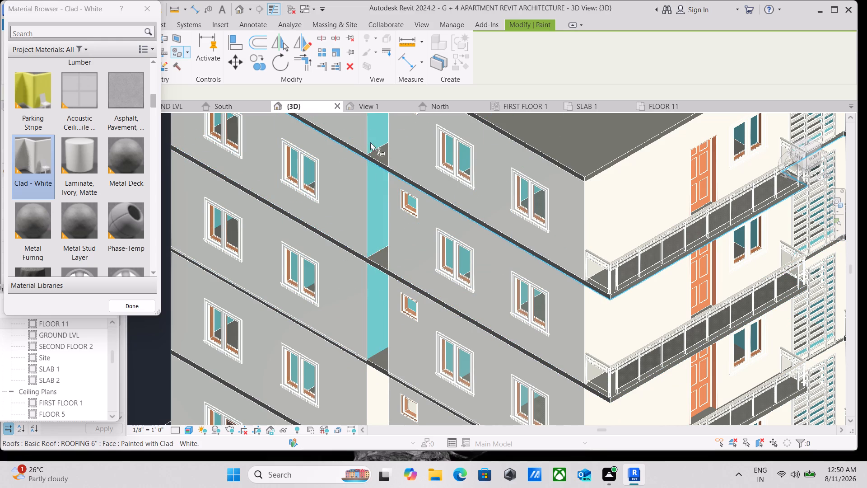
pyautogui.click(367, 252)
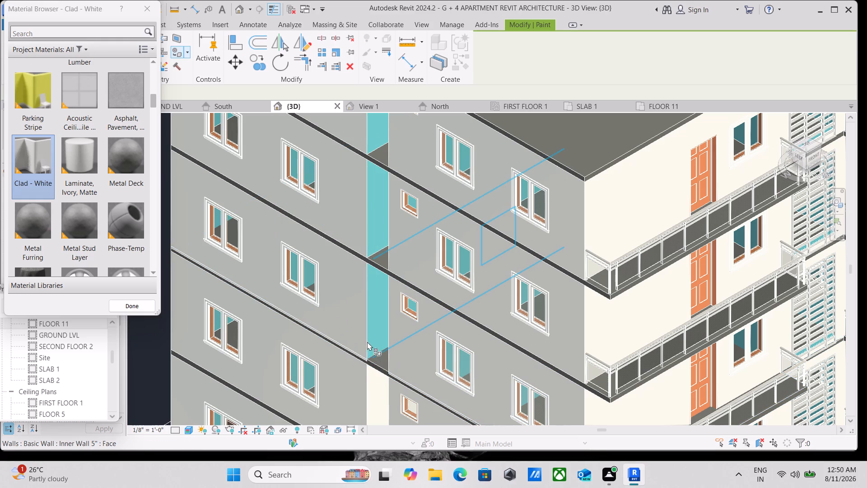
# Inspect the left wall's recess from several angles for its unpainted upper side wall faces, and end the painting.
pyautogui.scroll(-7, 364, 302)
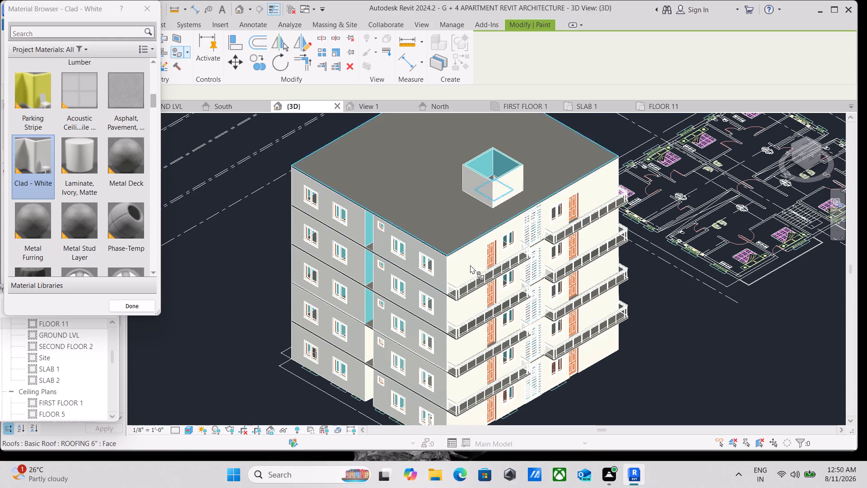
pyautogui.scroll(-1, 180, 427)
pyautogui.scroll(4, 321, 319)
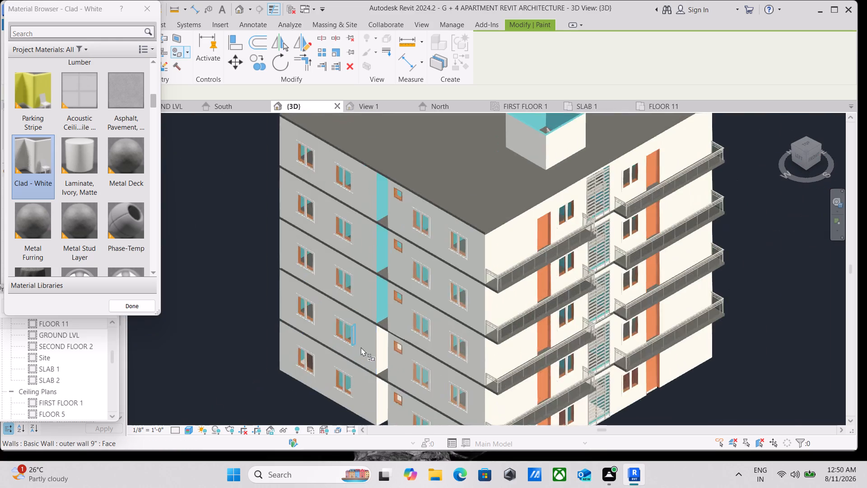
pyautogui.scroll(8, 361, 347)
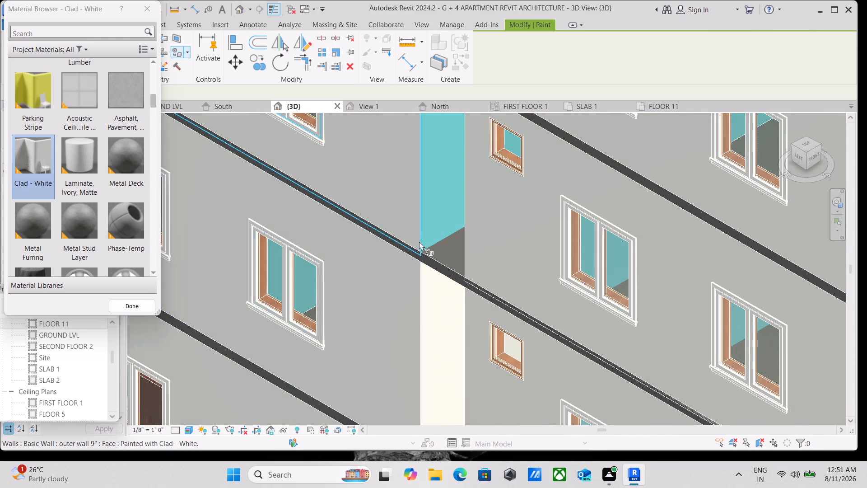
pyautogui.scroll(-7, 418, 245)
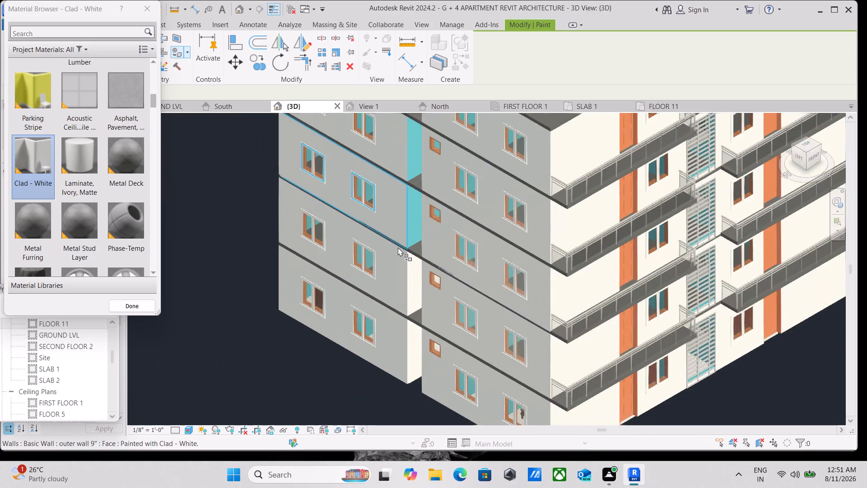
pyautogui.scroll(-7, 398, 247)
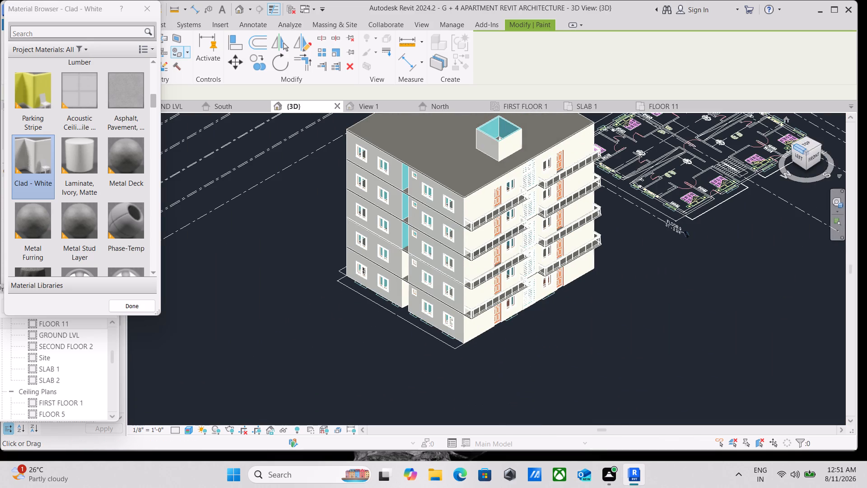
pyautogui.click(800, 146)
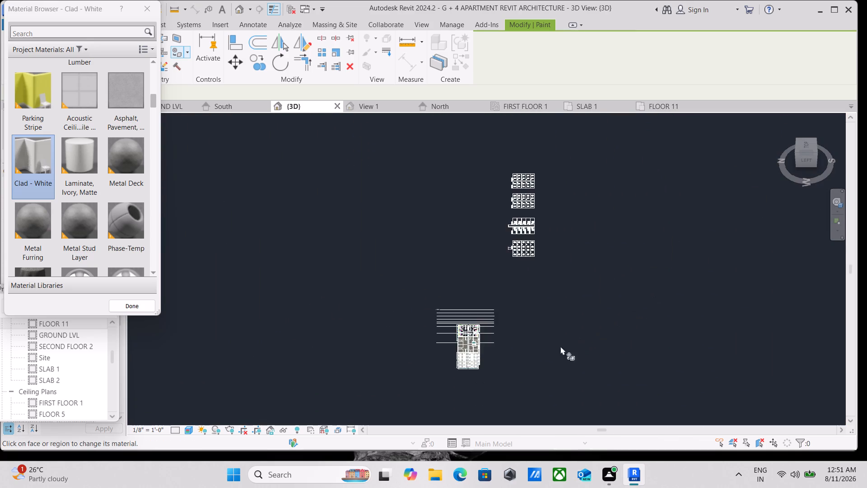
pyautogui.scroll(4, 507, 370)
pyautogui.scroll(20, 452, 385)
pyautogui.scroll(1, 452, 385)
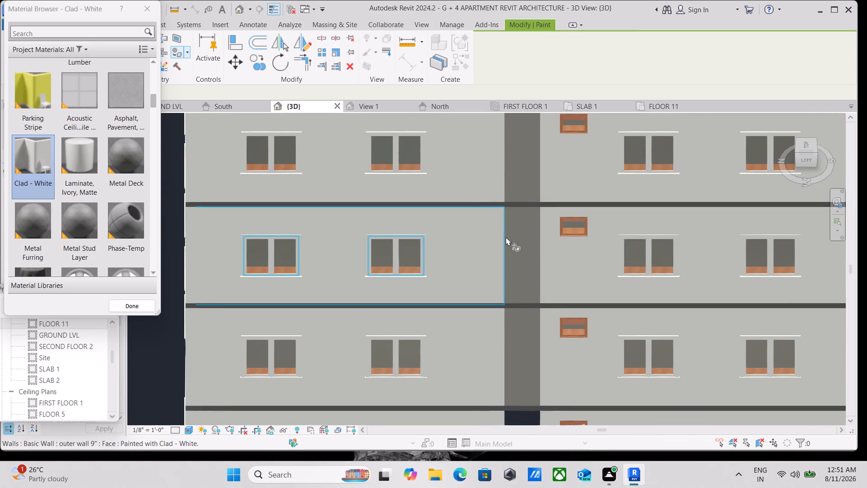
pyautogui.click(816, 150)
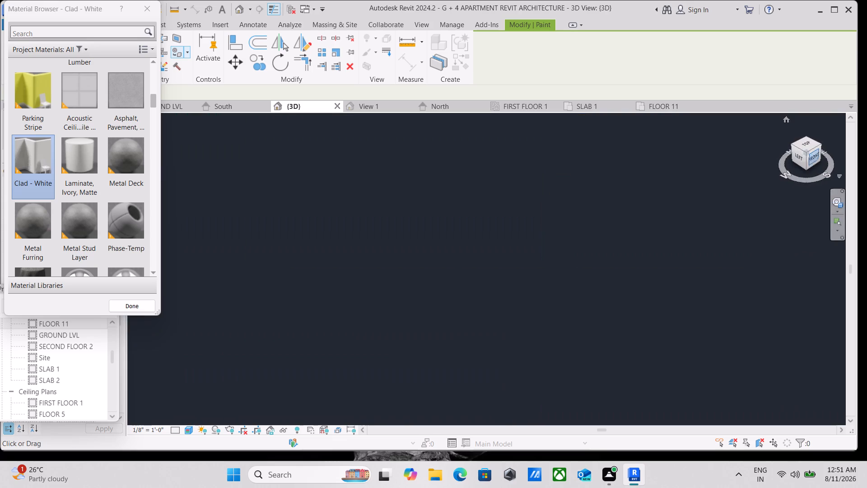
pyautogui.scroll(4, 430, 266)
pyautogui.scroll(11, 390, 338)
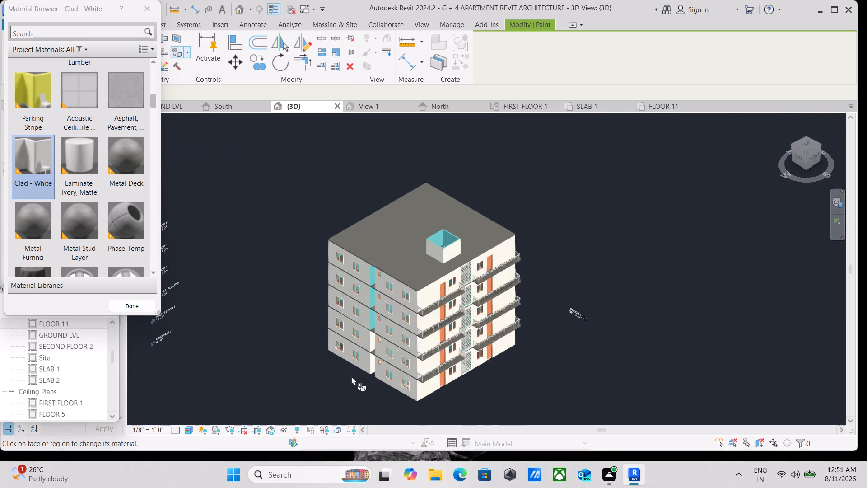
pyautogui.scroll(12, 351, 376)
pyautogui.scroll(1, 389, 324)
pyautogui.scroll(1, 428, 308)
pyautogui.moveTo(428, 310); pyautogui.dragTo(421, 328, button='middle')
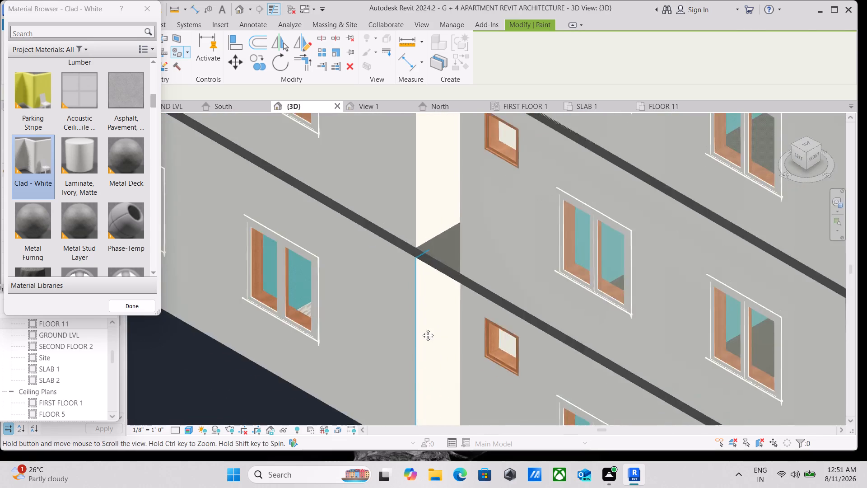
pyautogui.moveTo(421, 328); pyautogui.dragTo(382, 425, button='middle')
pyautogui.scroll(-3, 370, 291)
pyautogui.moveTo(371, 290); pyautogui.dragTo(349, 402, button='middle')
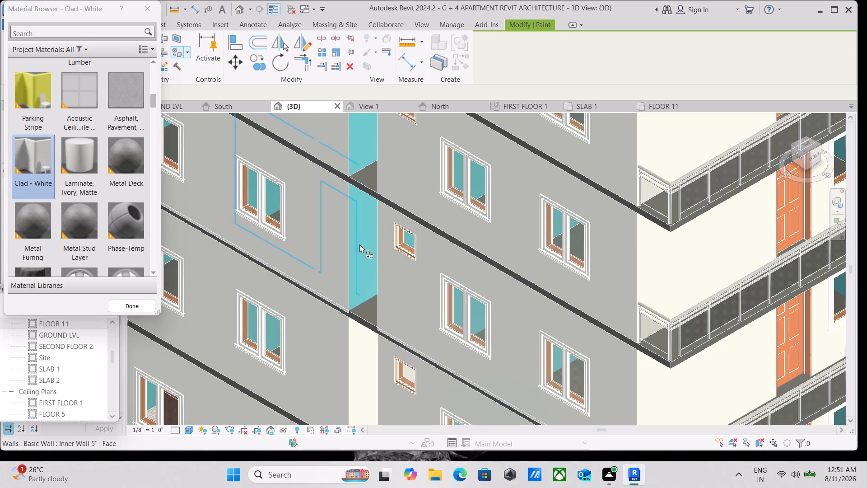
pyautogui.scroll(-2, 352, 219)
pyautogui.moveTo(350, 231); pyautogui.dragTo(315, 352, button='middle')
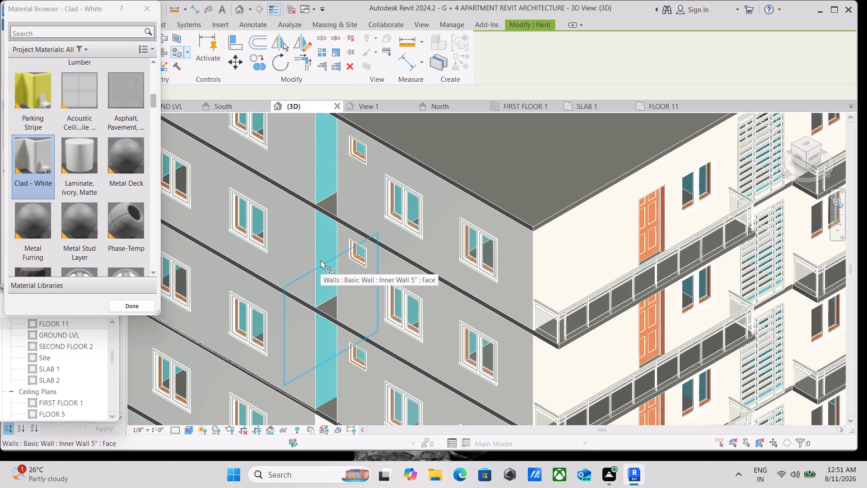
pyautogui.scroll(-4, 313, 247)
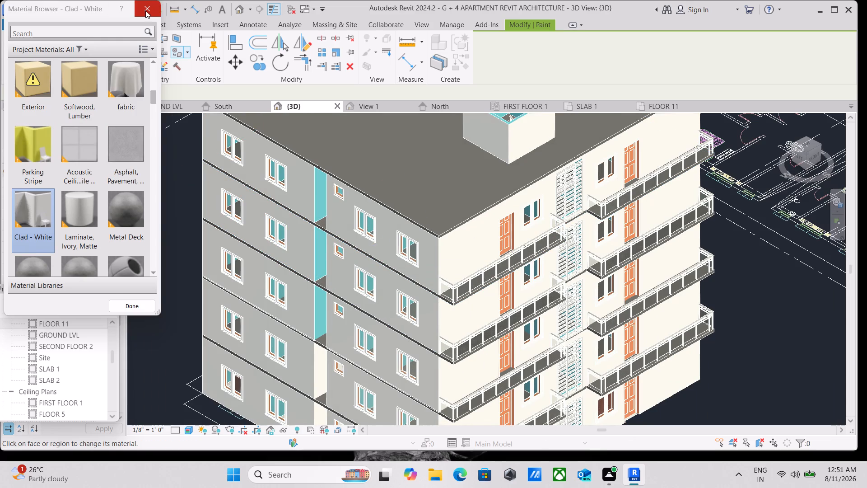
pyautogui.click(145, 10)
# Enable the section box for the 3D view.
pyautogui.scroll(-2, 184, 100)
pyautogui.scroll(-2, 219, 229)
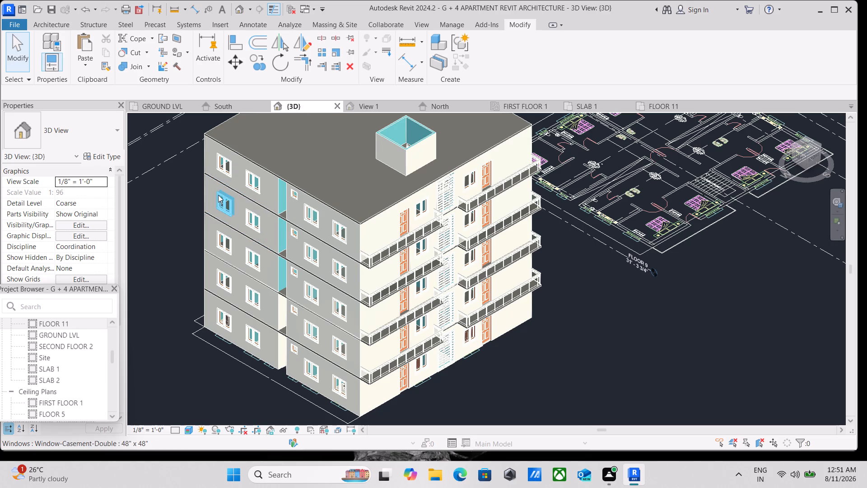
pyautogui.scroll(-4, 38, 248)
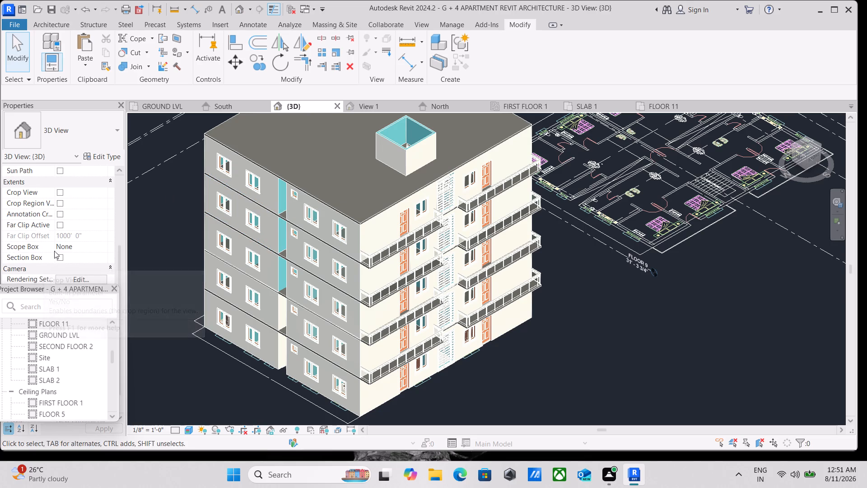
pyautogui.click(58, 258)
# In the front view, pull the section box's left side inward to cut just inside the building's left outer wall.
pyautogui.scroll(-2, 246, 228)
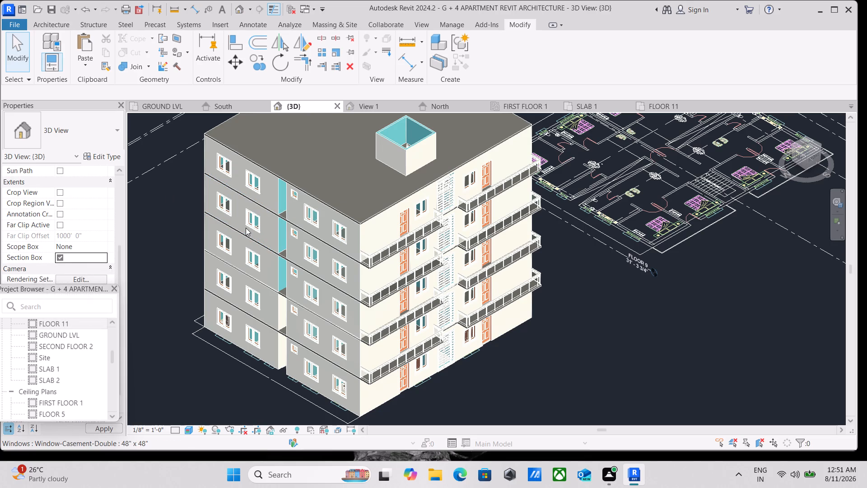
pyautogui.scroll(-4, 250, 224)
pyautogui.scroll(-2, 311, 233)
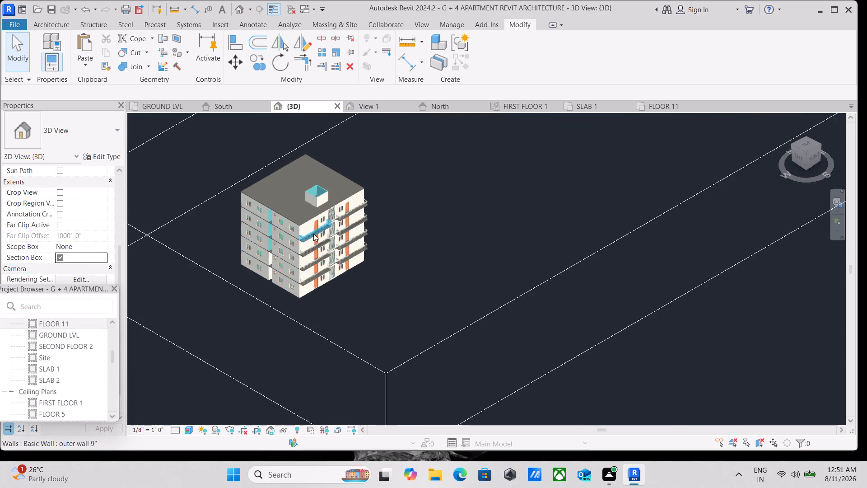
pyautogui.scroll(-6, 315, 234)
pyautogui.scroll(-2, 358, 222)
pyautogui.moveTo(352, 234); pyautogui.dragTo(223, 337, button='middle')
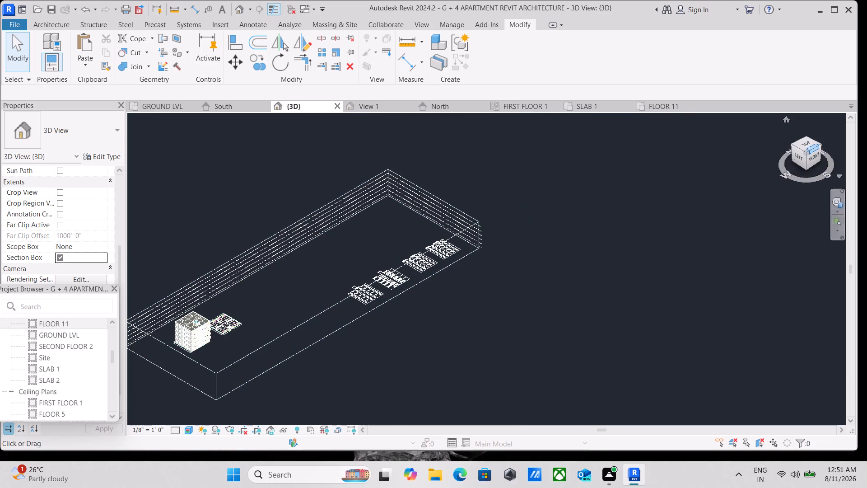
pyautogui.scroll(5, 426, 290)
pyautogui.scroll(2, 418, 248)
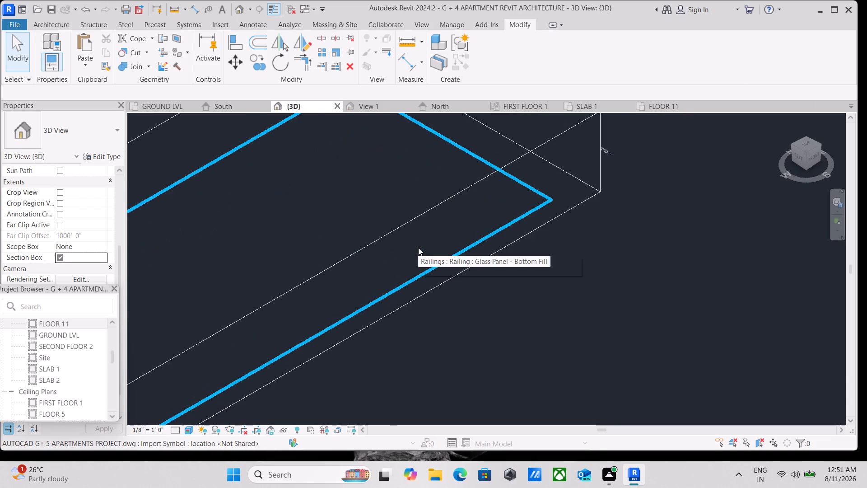
pyautogui.scroll(2, 418, 248)
pyautogui.scroll(-3, 418, 248)
pyautogui.click(813, 154)
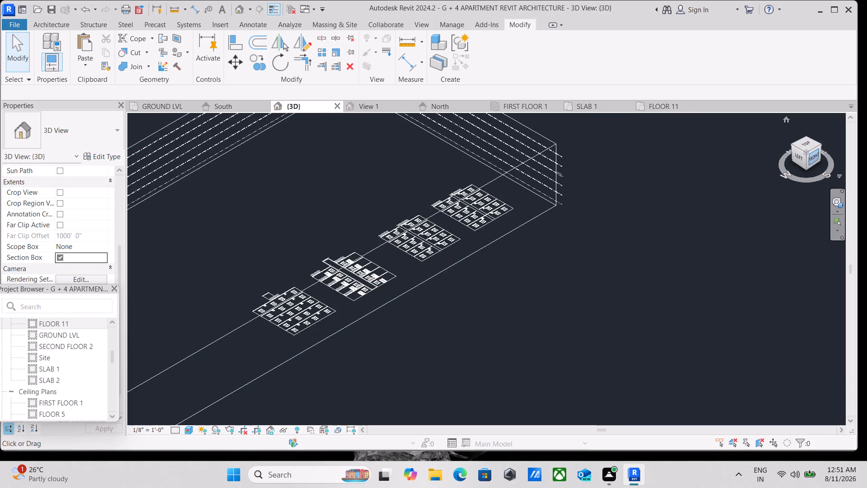
pyautogui.scroll(8, 303, 327)
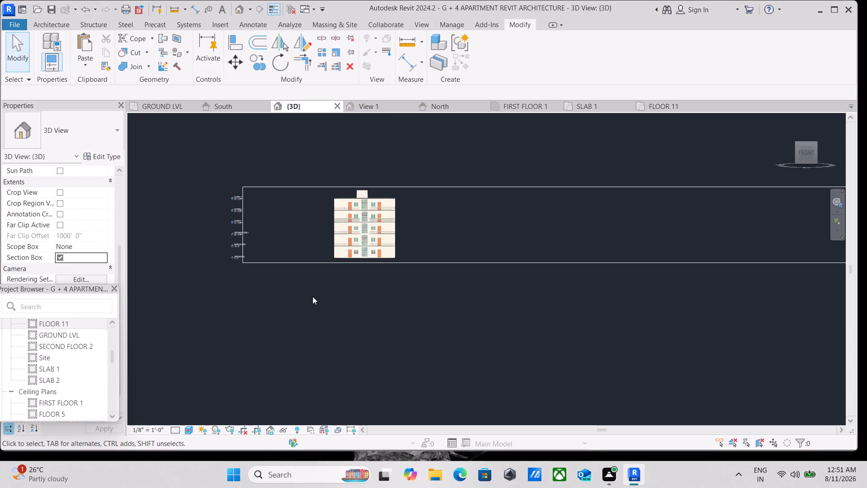
pyautogui.moveTo(312, 293); pyautogui.dragTo(202, 338, button='middle')
pyautogui.scroll(3, 452, 292)
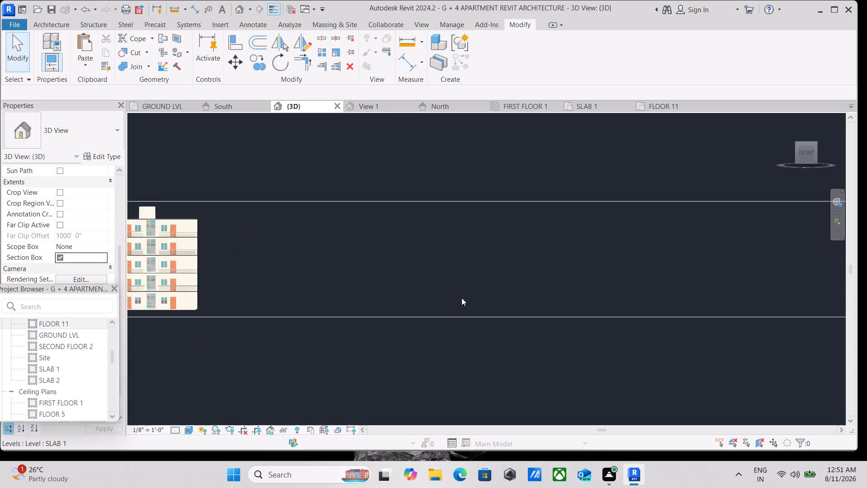
pyautogui.scroll(-3, 465, 286)
pyautogui.press('Escape')
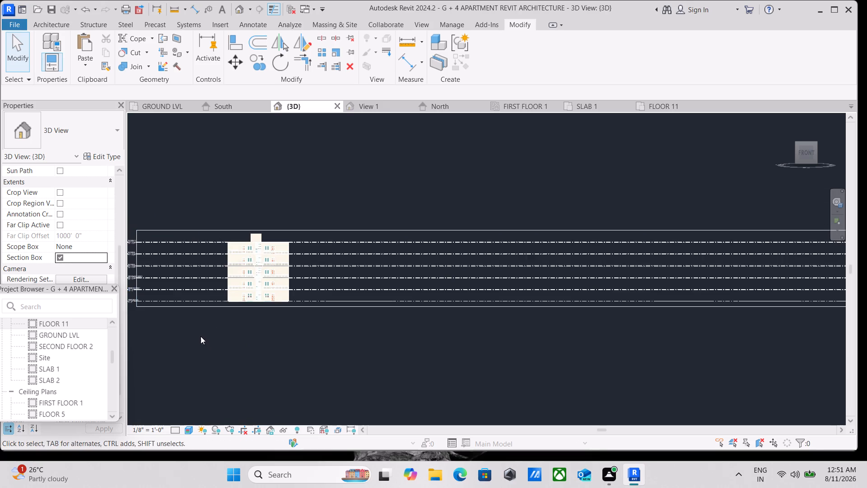
pyautogui.moveTo(200, 336); pyautogui.dragTo(355, 337, button='middle')
pyautogui.scroll(10, 254, 272)
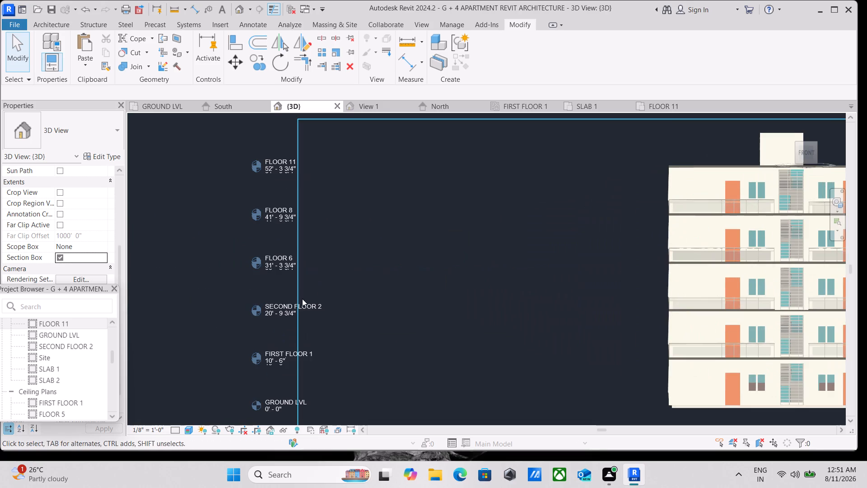
pyautogui.click(298, 287)
pyautogui.moveTo(299, 271); pyautogui.dragTo(687, 267)
# Pull the section box's far right side inward in stages until it sits just outside the building's right wall.
pyautogui.scroll(-3, 686, 284)
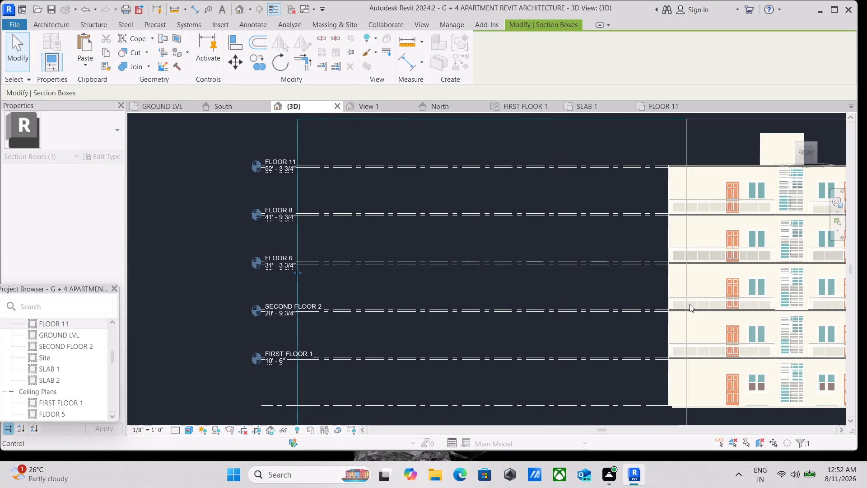
pyautogui.scroll(-2, 774, 396)
pyautogui.scroll(-1, 497, 370)
pyautogui.moveTo(488, 362); pyautogui.dragTo(56, 290, button='middle')
pyautogui.scroll(-3, 266, 265)
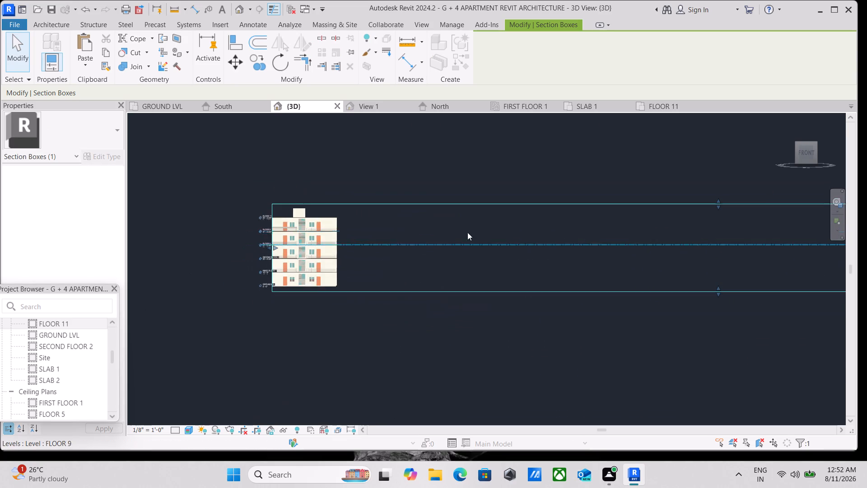
pyautogui.moveTo(665, 300); pyautogui.dragTo(0, 344, button='middle')
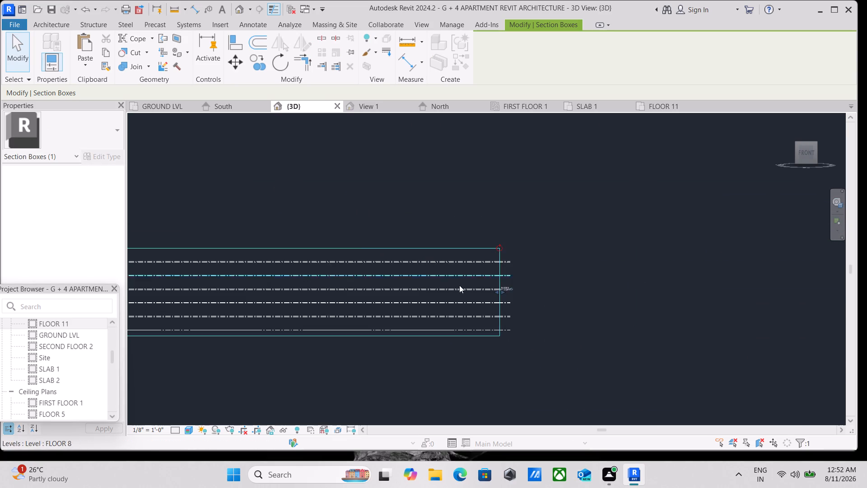
pyautogui.scroll(5, 466, 293)
pyautogui.moveTo(496, 284); pyautogui.dragTo(493, 286)
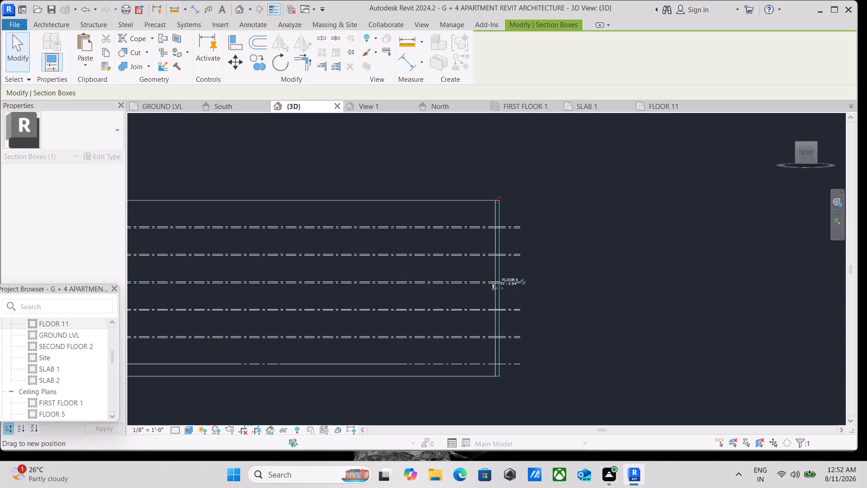
pyautogui.moveTo(493, 286); pyautogui.dragTo(185, 309)
pyautogui.scroll(-3, 180, 303)
pyautogui.moveTo(180, 303); pyautogui.dragTo(560, 232, button='middle')
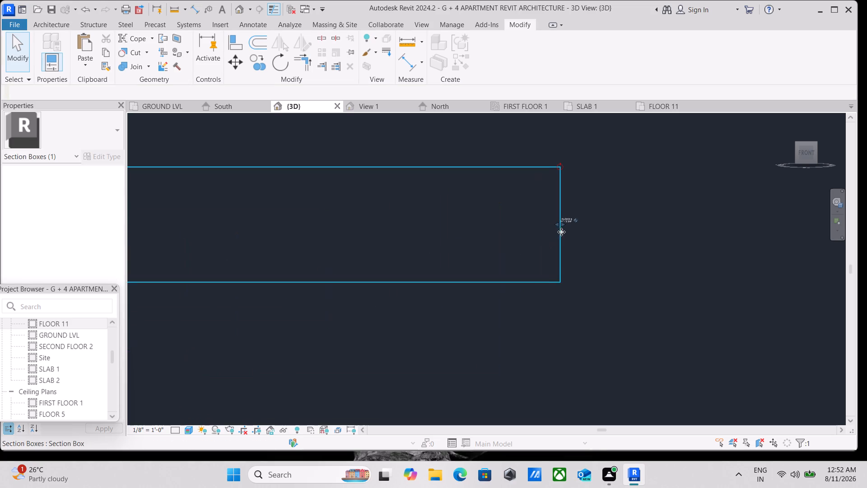
pyautogui.moveTo(559, 222); pyautogui.dragTo(197, 250)
pyautogui.scroll(-2, 192, 248)
pyautogui.moveTo(192, 248); pyautogui.dragTo(462, 249, button='middle')
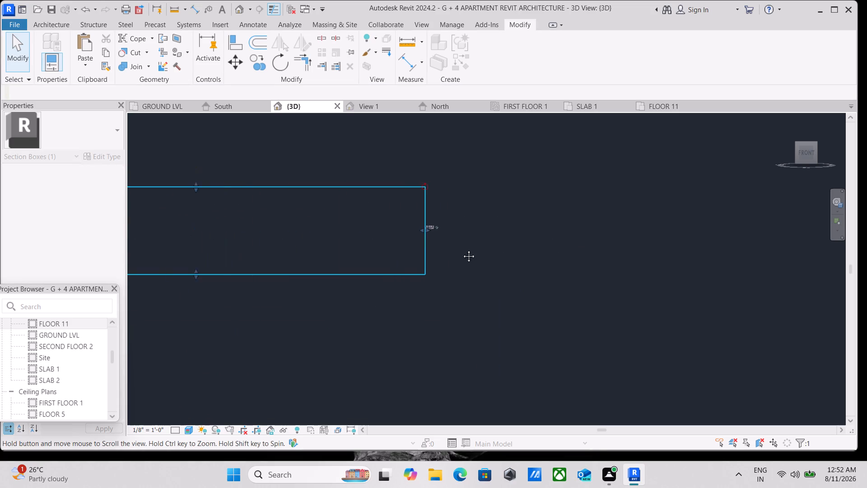
pyautogui.moveTo(462, 249); pyautogui.dragTo(502, 245, button='middle')
pyautogui.moveTo(501, 223); pyautogui.dragTo(500, 223)
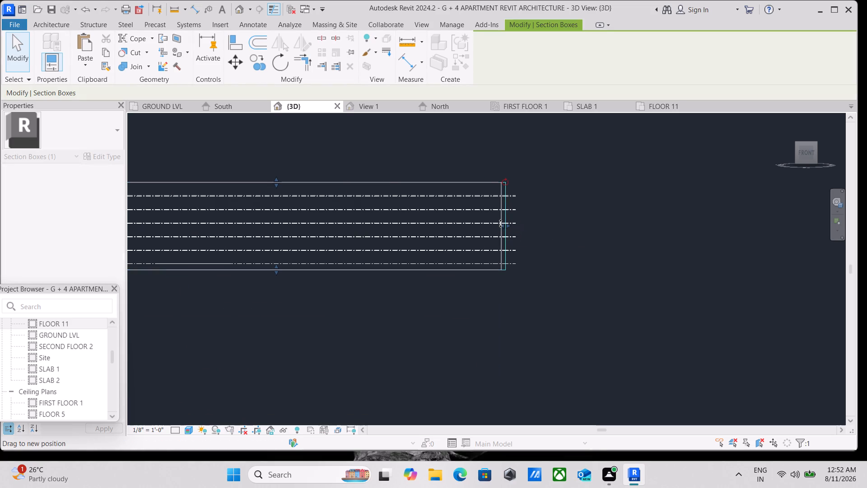
pyautogui.moveTo(500, 223); pyautogui.dragTo(168, 248)
pyautogui.scroll(-2, 165, 244)
pyautogui.moveTo(165, 244); pyautogui.dragTo(330, 248, button='middle')
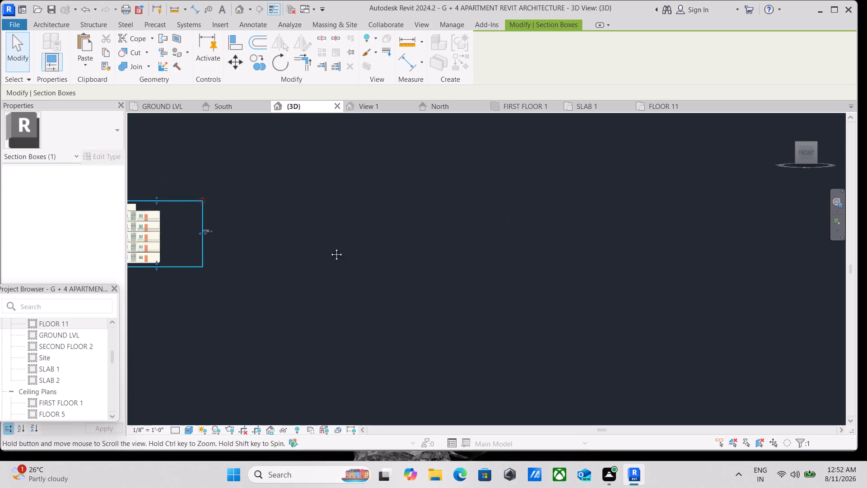
pyautogui.moveTo(330, 248); pyautogui.dragTo(565, 246, button='middle')
pyautogui.scroll(13, 554, 229)
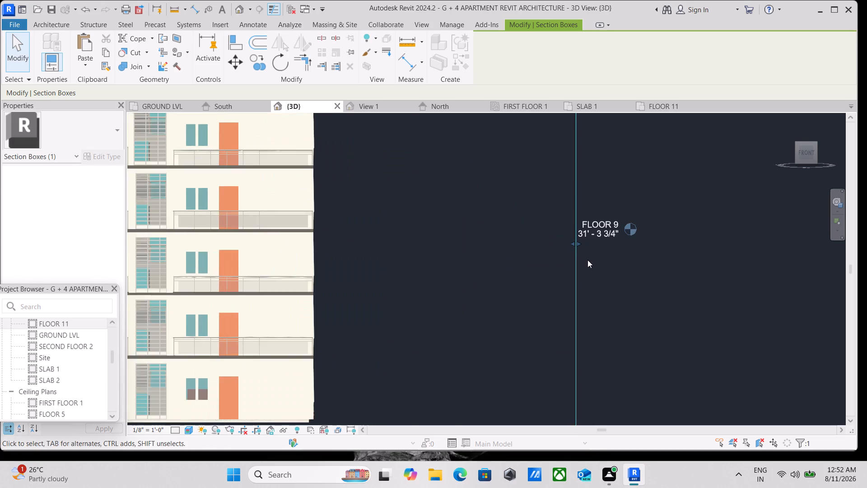
pyautogui.moveTo(571, 243); pyautogui.dragTo(391, 276)
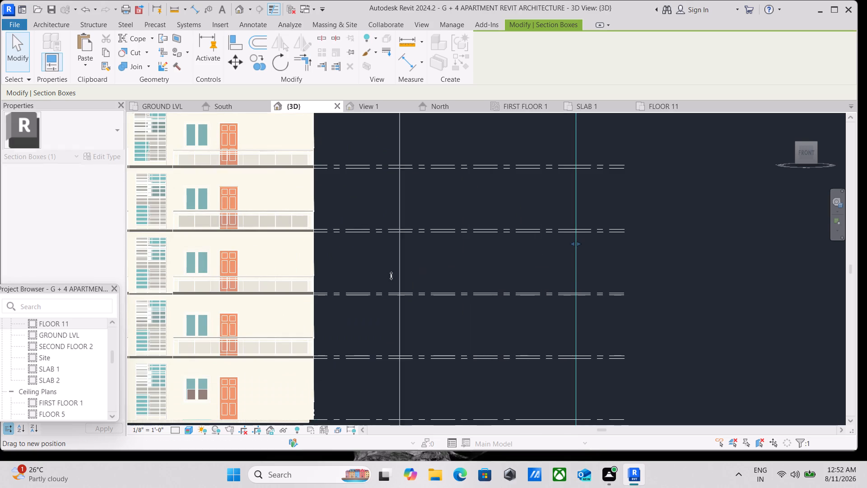
pyautogui.moveTo(391, 276); pyautogui.dragTo(365, 276)
# Examine the cutaway building from the front-left corner for the recess side walls on the lower and upper floors.
pyautogui.scroll(-4, 432, 267)
pyautogui.moveTo(430, 265); pyautogui.dragTo(507, 266, button='middle')
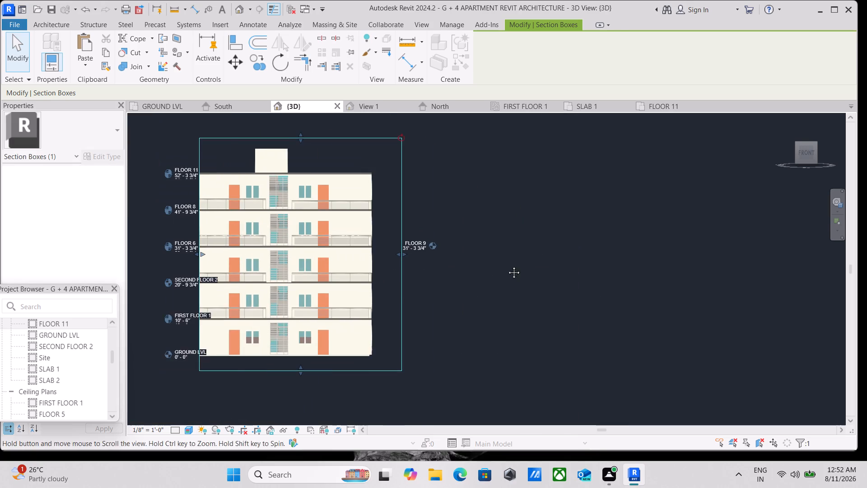
pyautogui.moveTo(507, 266); pyautogui.dragTo(563, 266, button='middle')
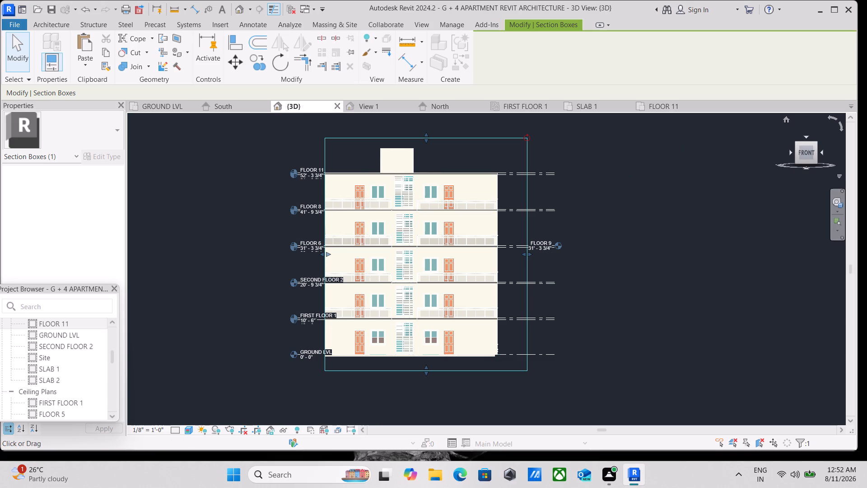
pyautogui.click(797, 142)
pyautogui.scroll(3, 606, 258)
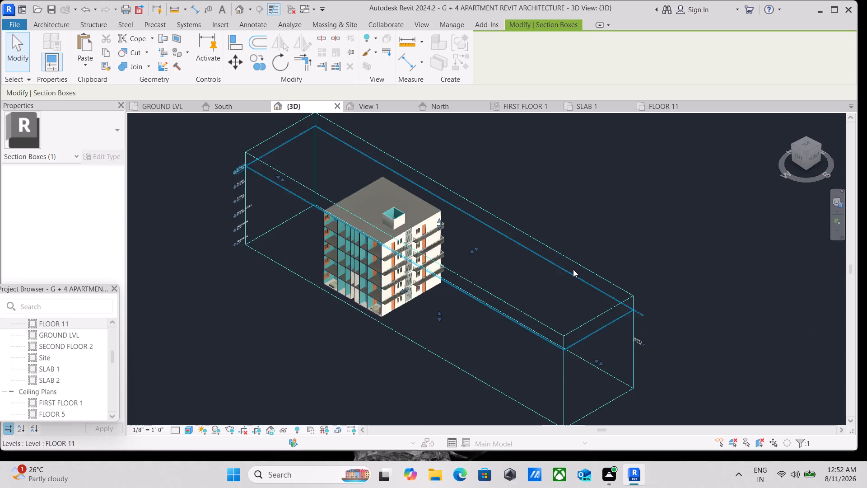
pyautogui.scroll(3, 432, 297)
pyautogui.scroll(3, 243, 297)
pyautogui.scroll(3, 335, 278)
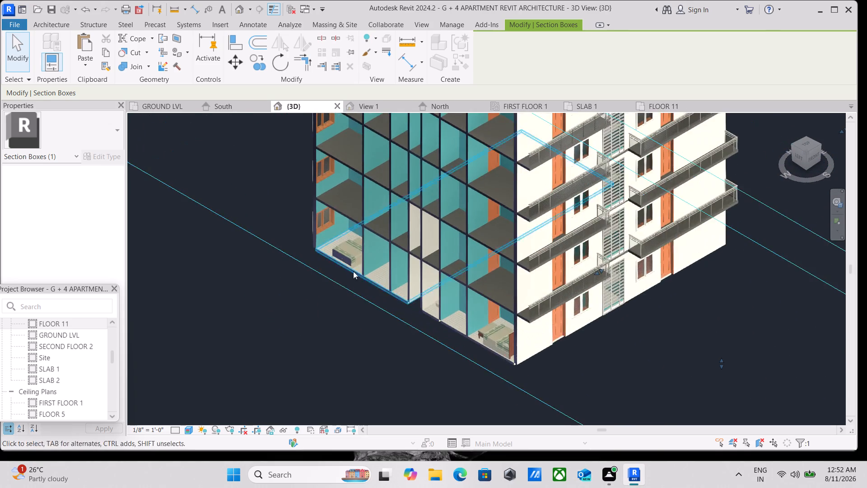
pyautogui.scroll(6, 396, 253)
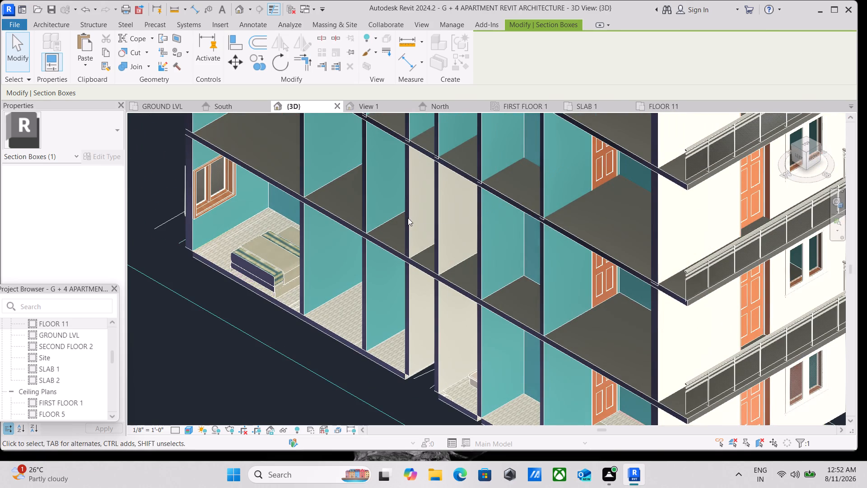
pyautogui.scroll(-2, 408, 218)
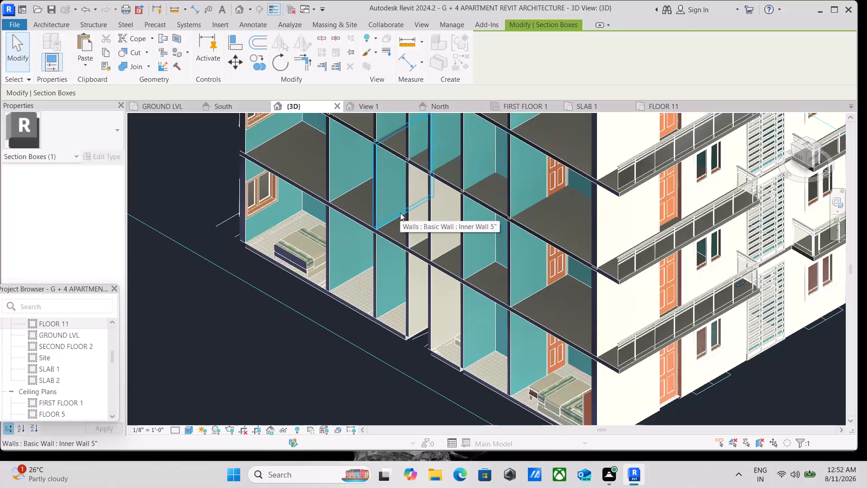
pyautogui.scroll(3, 394, 210)
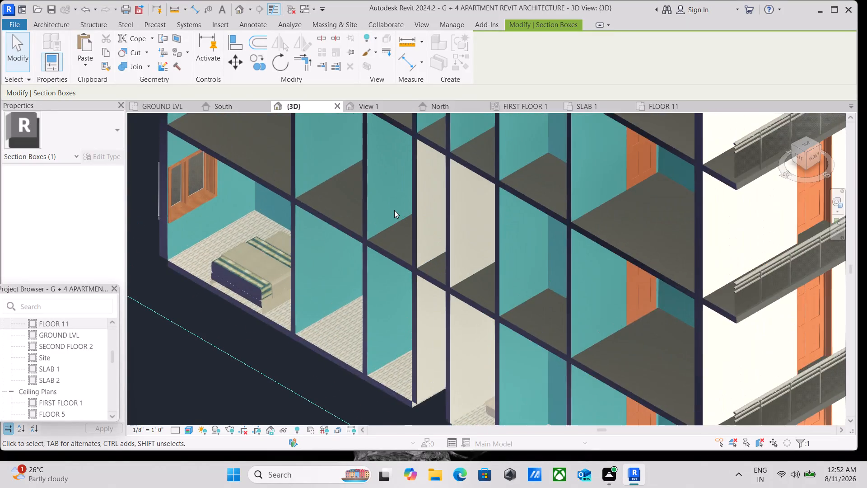
pyautogui.scroll(-5, 394, 210)
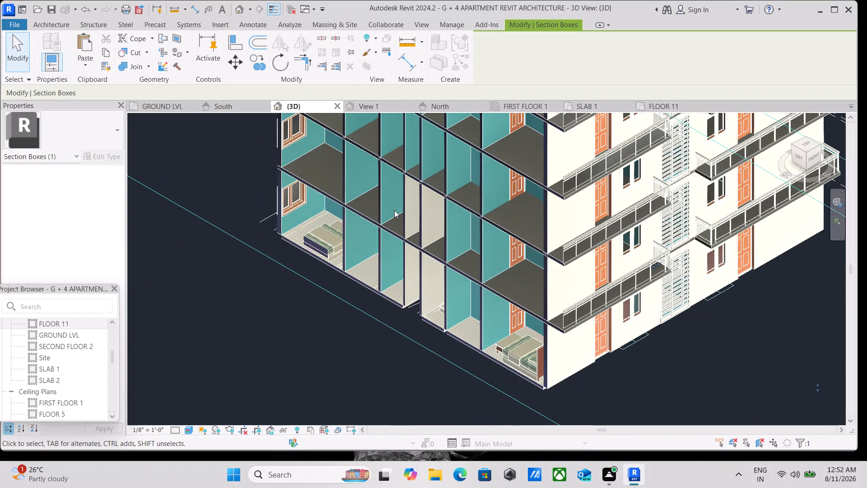
pyautogui.scroll(-1, 394, 210)
pyautogui.moveTo(393, 210); pyautogui.dragTo(383, 249, button='middle')
pyautogui.scroll(-3, 377, 243)
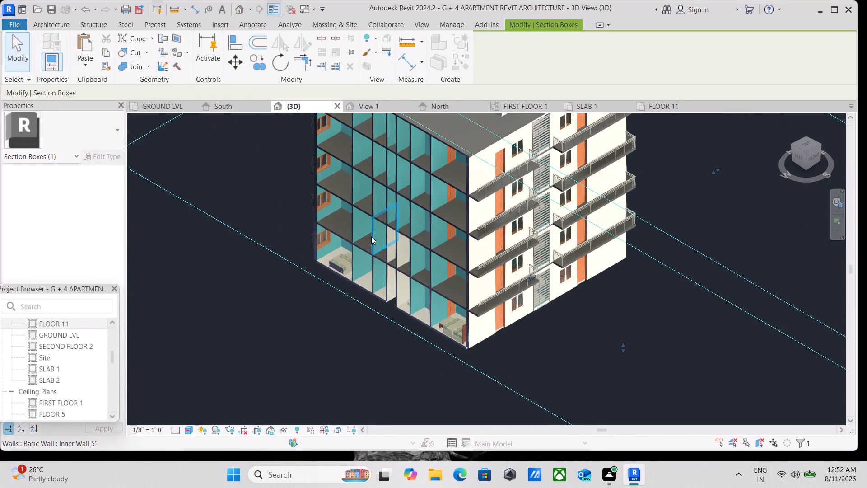
pyautogui.scroll(6, 363, 224)
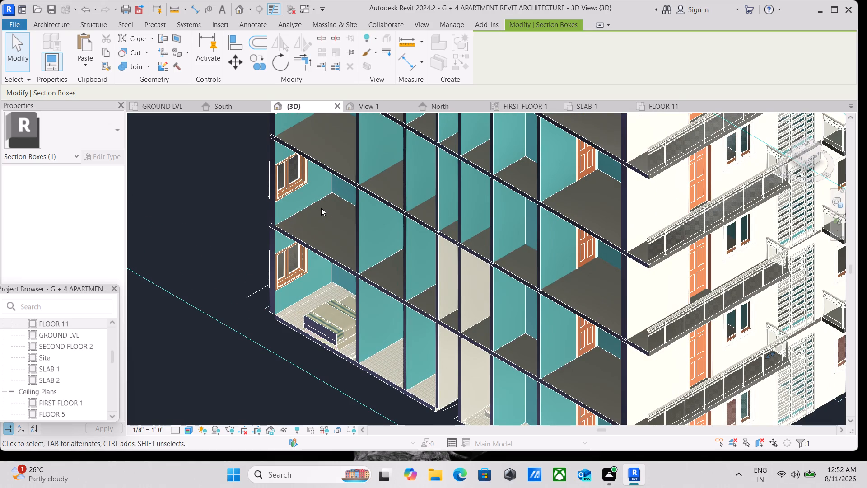
pyautogui.scroll(-2, 321, 208)
pyautogui.scroll(3, 405, 366)
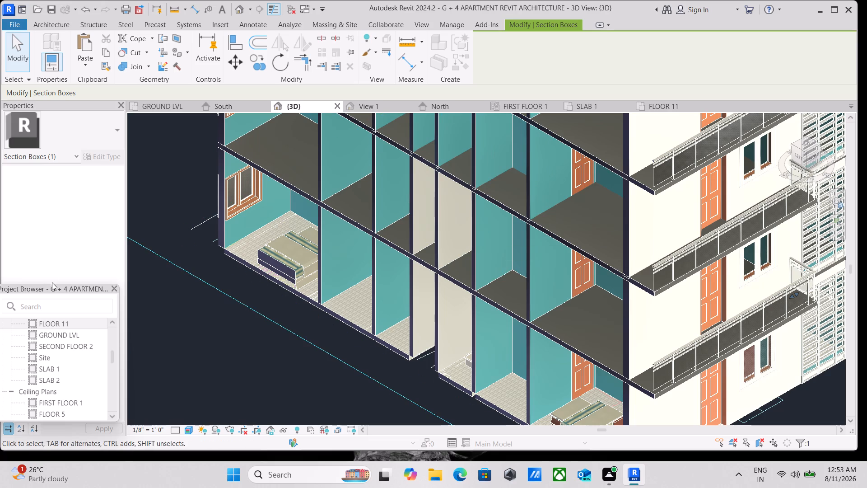
pyautogui.scroll(2, 416, 409)
pyautogui.scroll(-2, 412, 372)
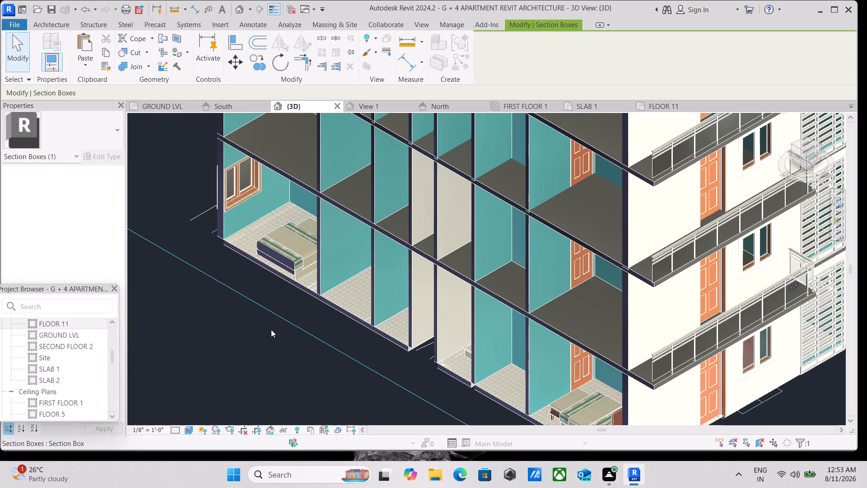
pyautogui.scroll(-2, 271, 325)
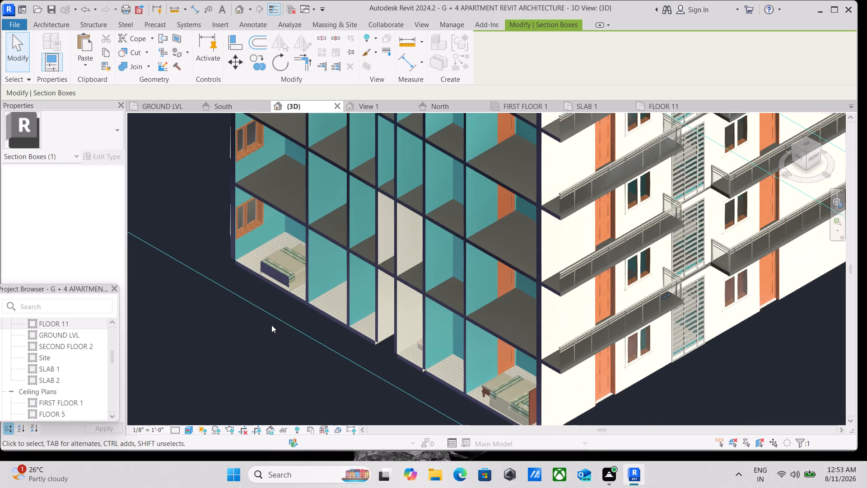
# Paint the exposed recess side wall on the upper floors with Clad - White, seen from the front-left corner.
pyautogui.press('p')
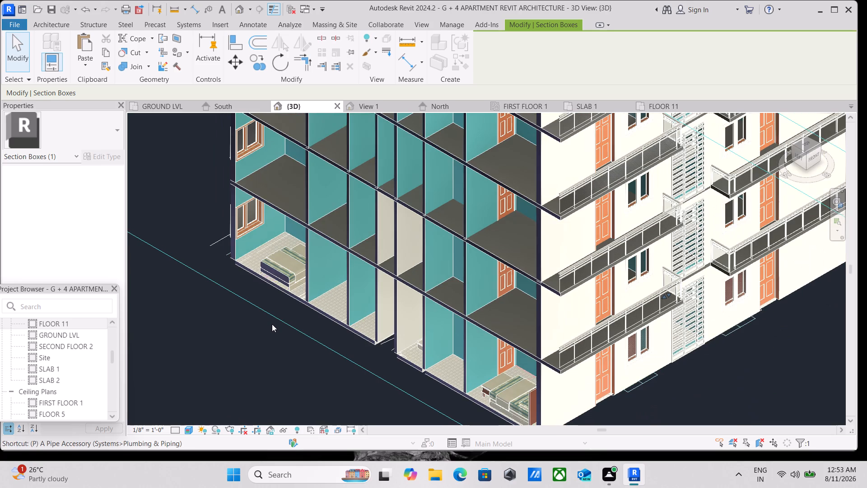
pyautogui.press('t')
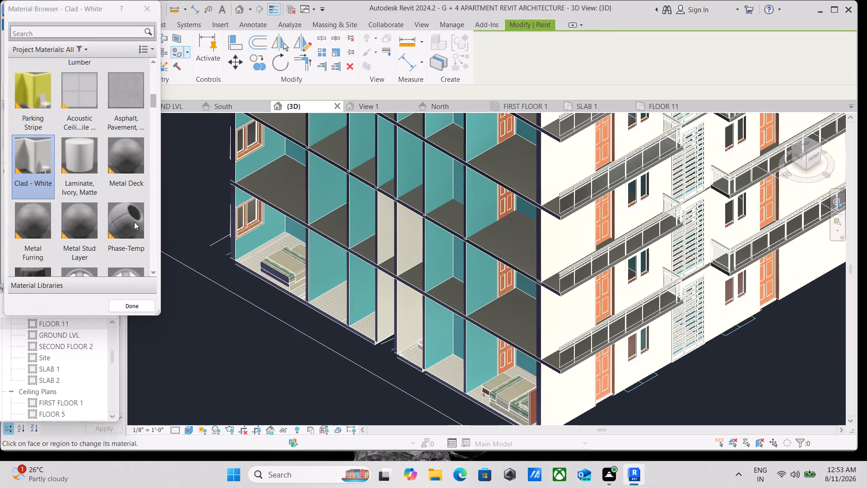
pyautogui.scroll(3, 380, 226)
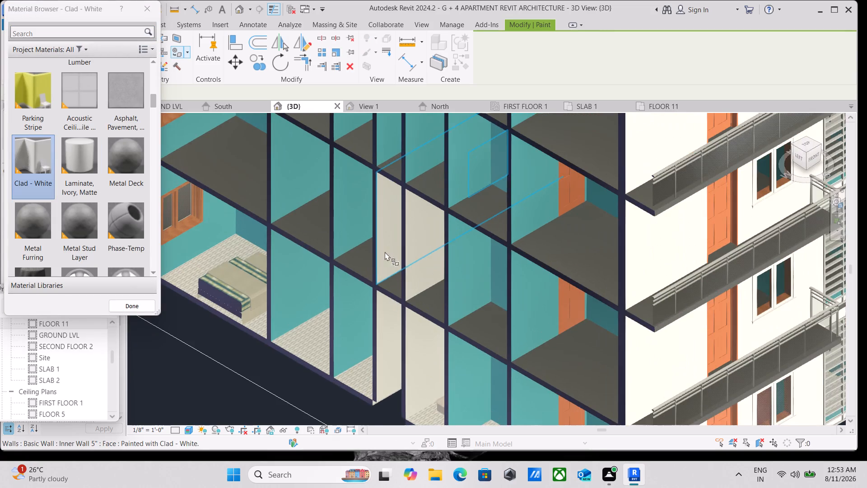
pyautogui.scroll(1, 375, 335)
pyautogui.click(382, 120)
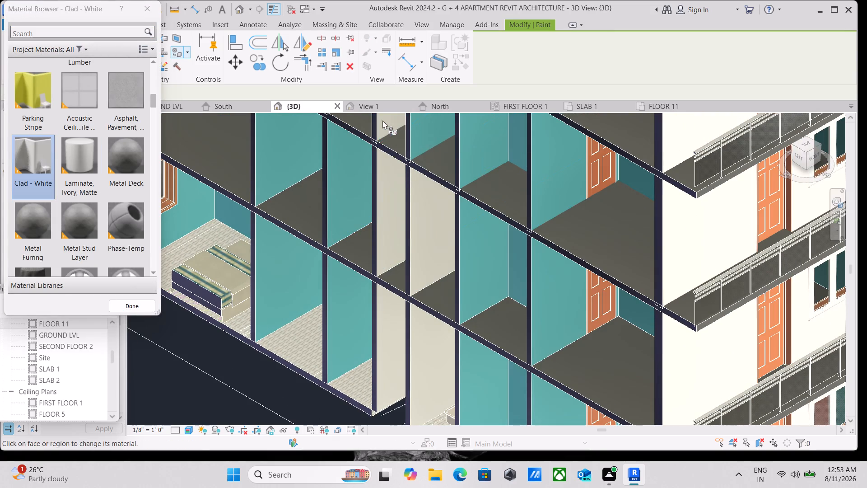
pyautogui.scroll(-2, 393, 138)
pyautogui.moveTo(393, 139); pyautogui.dragTo(440, 412, button='middle')
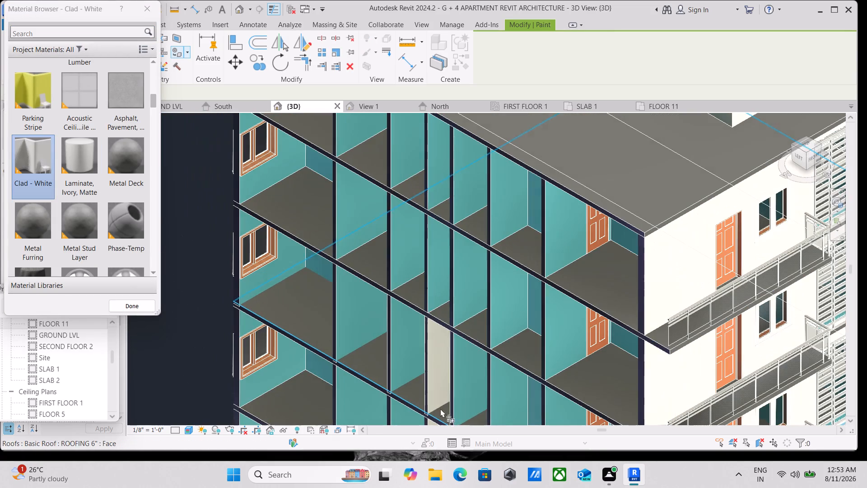
pyautogui.click(433, 270)
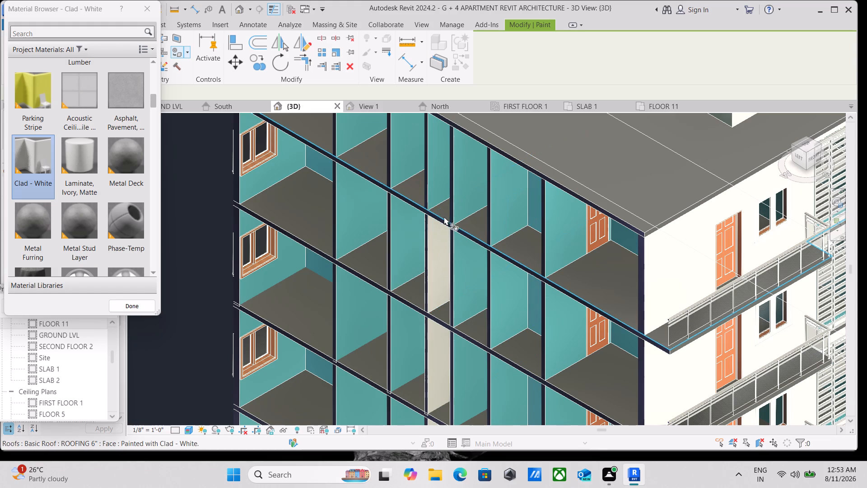
pyautogui.click(430, 188)
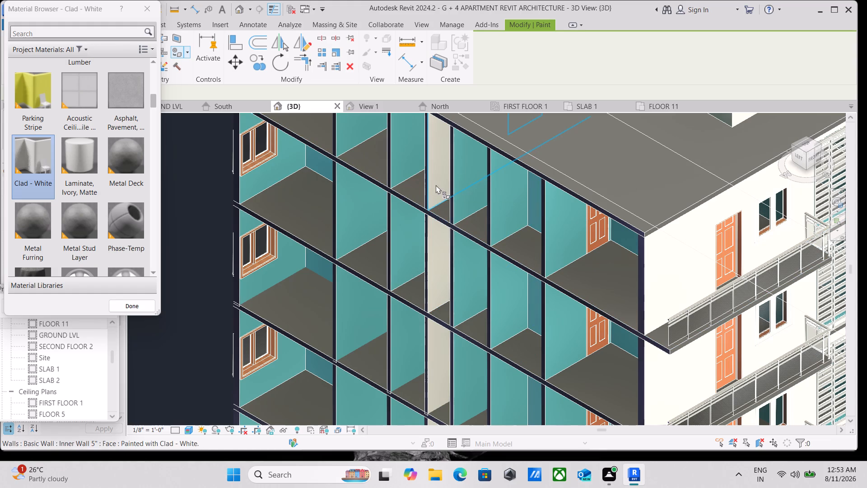
# From the back-left corner, paint the opposite recess side wall with Clad - White floor by floor up to the top.
pyautogui.click(792, 145)
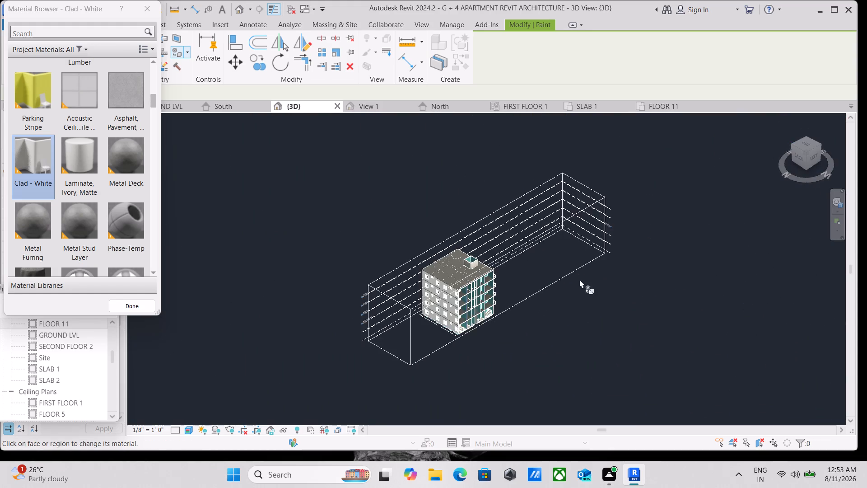
pyautogui.scroll(10, 468, 321)
pyautogui.scroll(4, 519, 345)
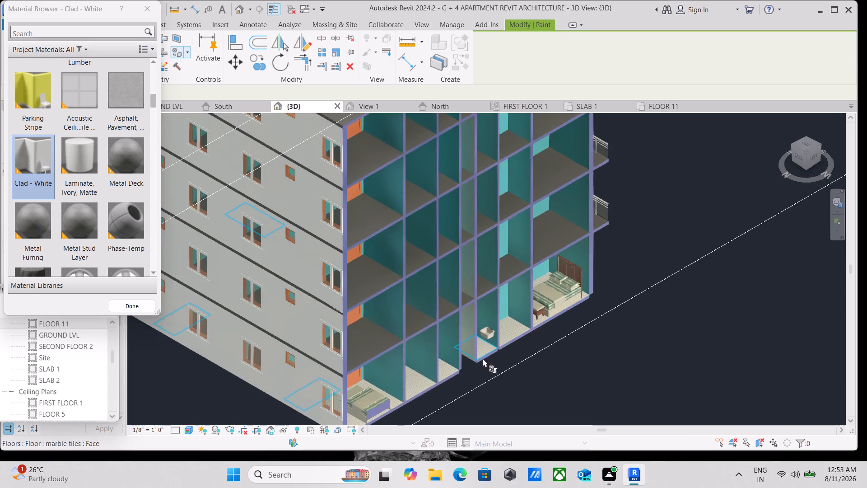
pyautogui.scroll(3, 482, 358)
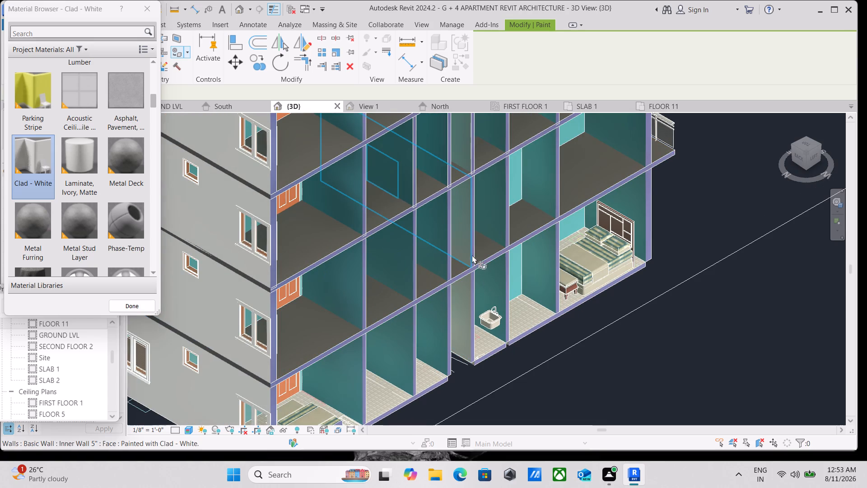
pyautogui.click(459, 224)
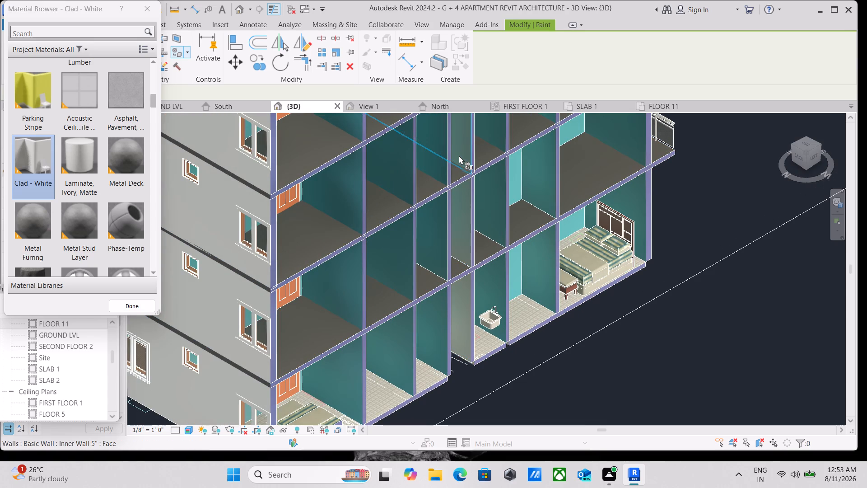
pyautogui.click(460, 149)
pyautogui.scroll(-2, 460, 149)
pyautogui.moveTo(459, 156); pyautogui.dragTo(458, 293, button='middle')
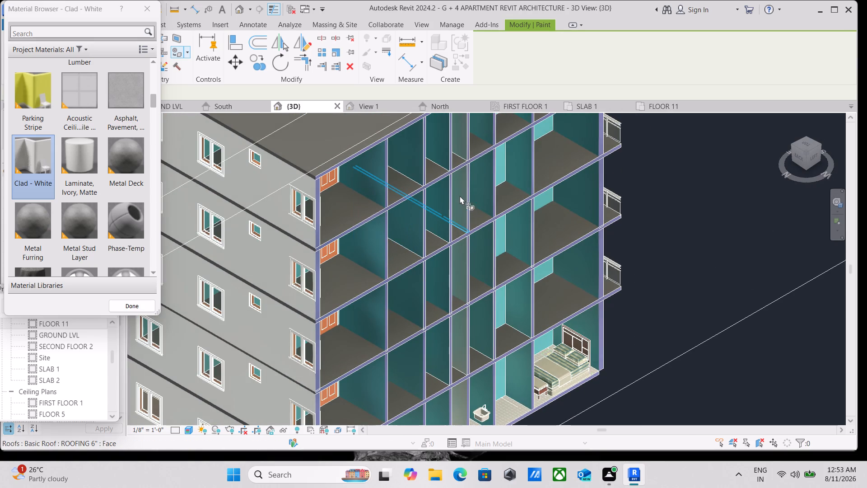
pyautogui.click(461, 191)
pyautogui.click(457, 142)
# Examine the recess side walls on all floors from the back-left corner for unpainted faces.
pyautogui.scroll(-1, 457, 142)
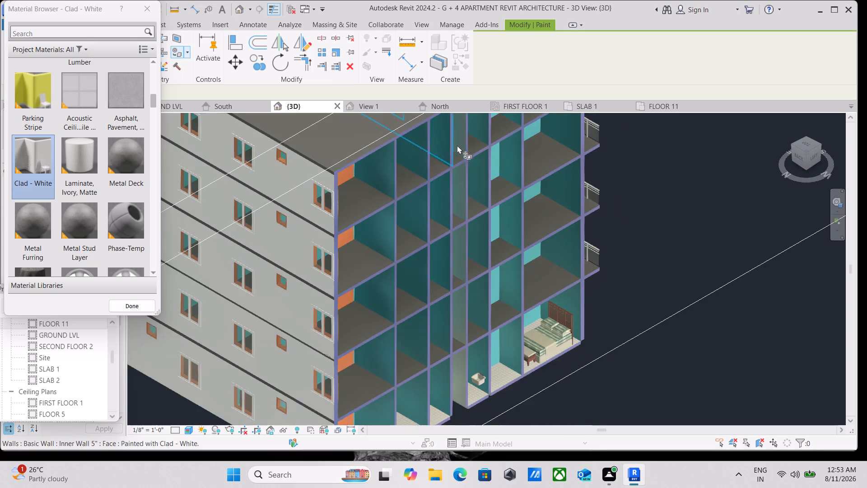
pyautogui.moveTo(456, 161); pyautogui.dragTo(453, 258, button='middle')
pyautogui.scroll(-2, 453, 248)
pyautogui.scroll(-1, 467, 283)
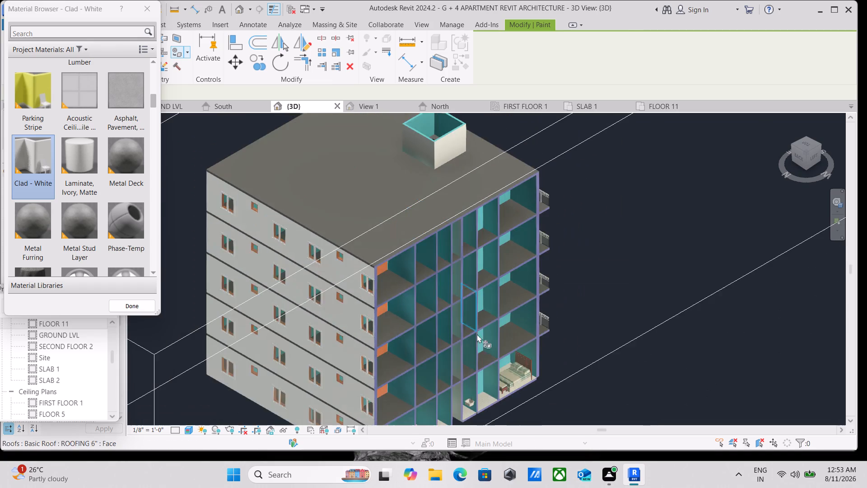
pyautogui.scroll(2, 484, 385)
pyautogui.scroll(3, 461, 338)
pyautogui.scroll(3, 370, 324)
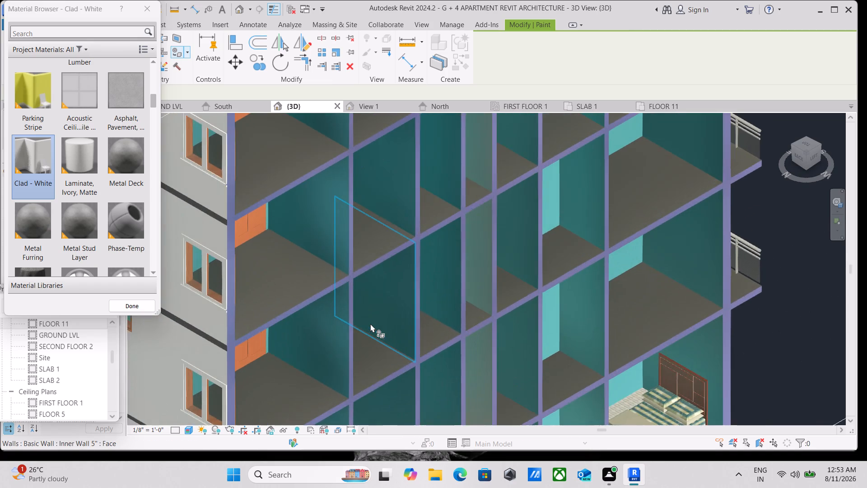
pyautogui.scroll(-7, 369, 322)
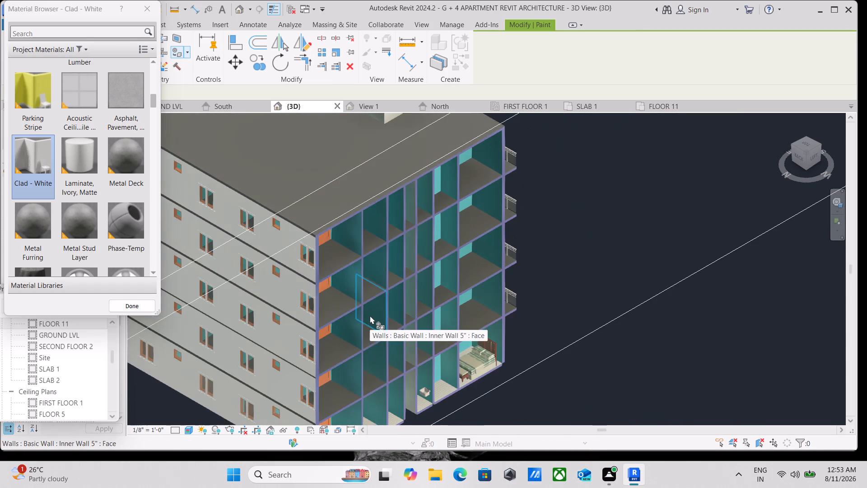
pyautogui.scroll(-1, 370, 315)
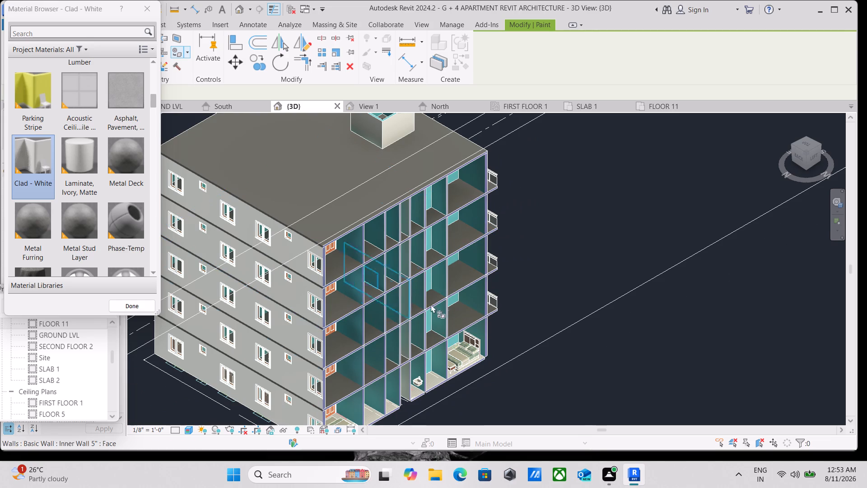
# From the left side, examine the ground floor's marble tiles floors along the cut edge and end painting.
pyautogui.click(816, 158)
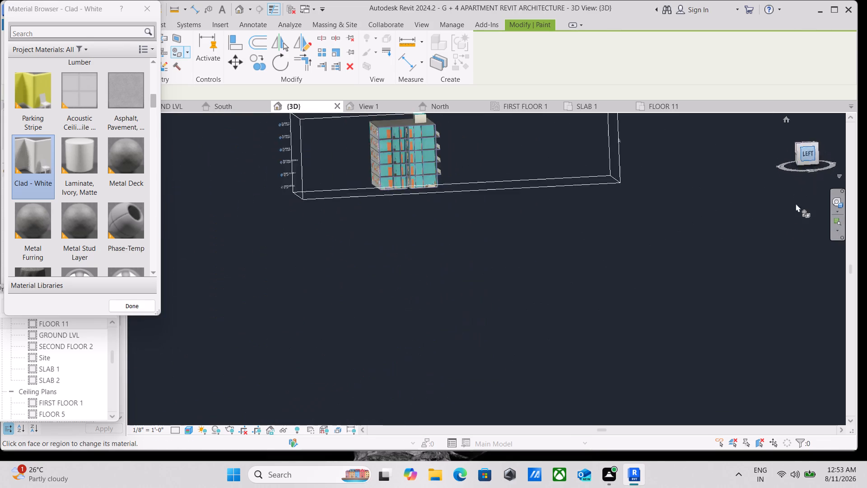
pyautogui.scroll(14, 431, 316)
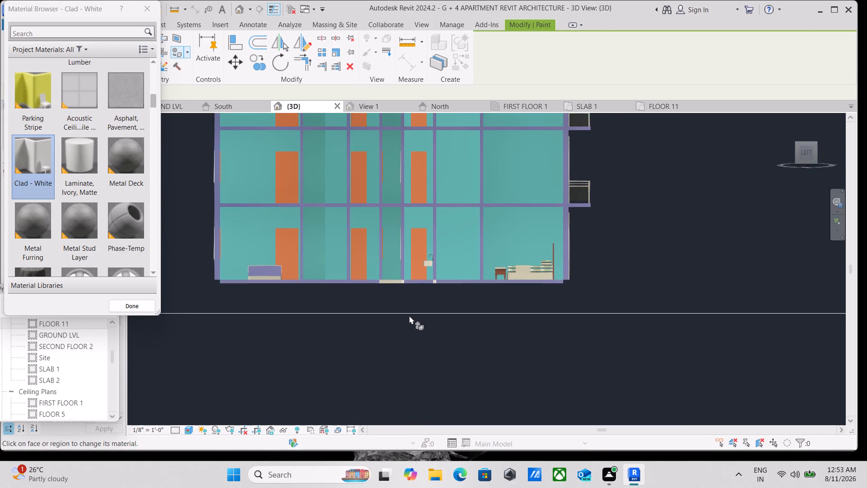
pyautogui.moveTo(409, 317); pyautogui.dragTo(414, 360, button='middle')
pyautogui.scroll(4, 347, 337)
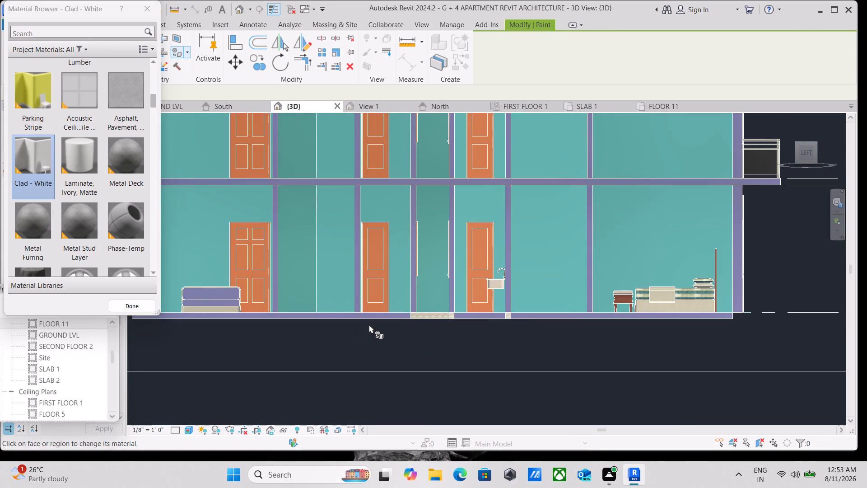
pyautogui.scroll(3, 416, 317)
pyautogui.scroll(3, 501, 331)
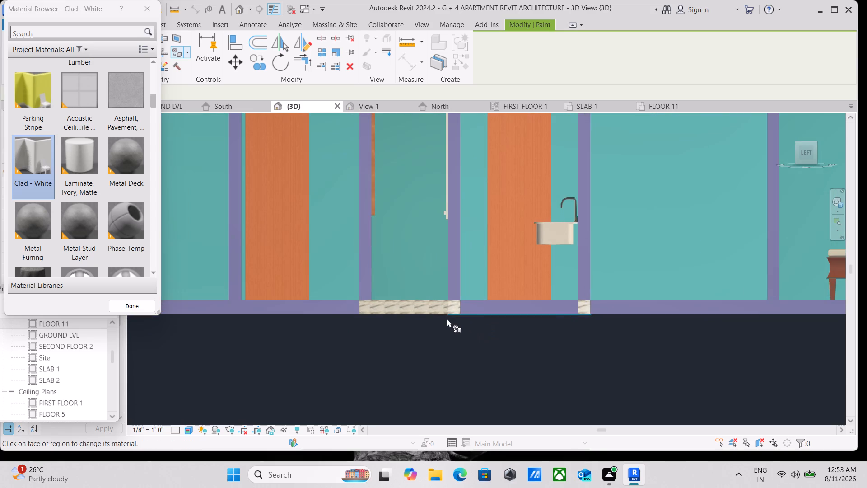
pyautogui.scroll(3, 433, 310)
pyautogui.scroll(-4, 433, 310)
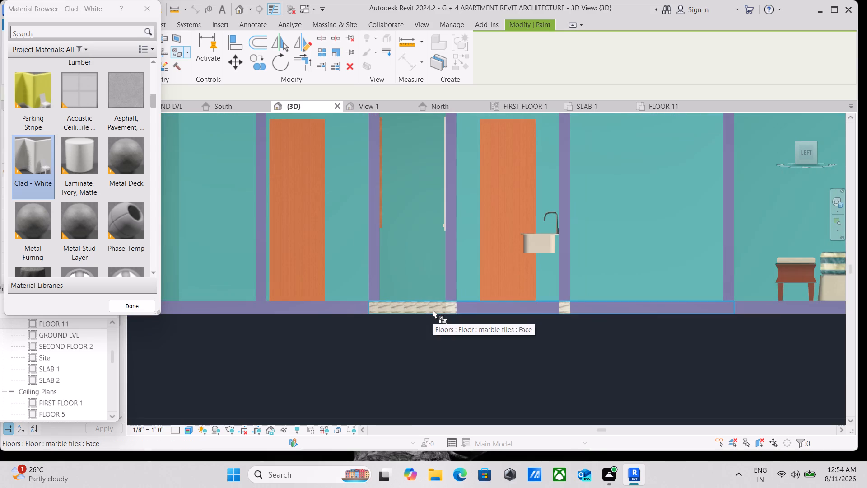
pyautogui.scroll(-4, 433, 310)
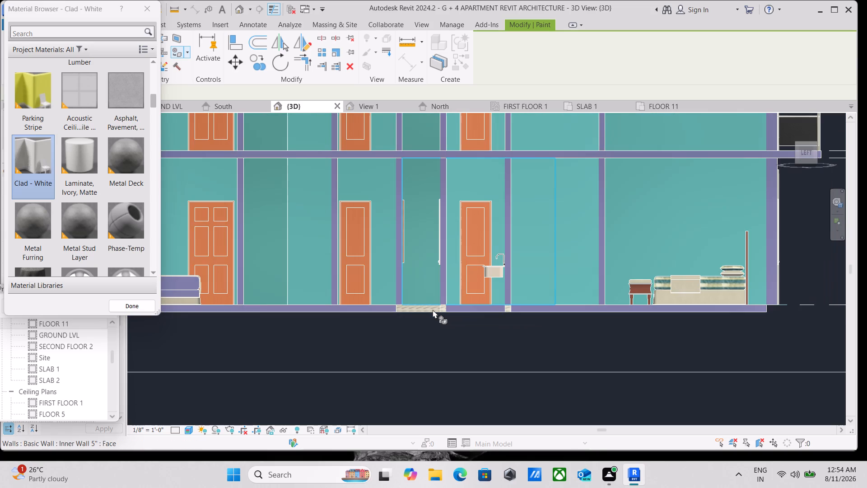
pyautogui.press('Escape')
pyautogui.click(425, 310)
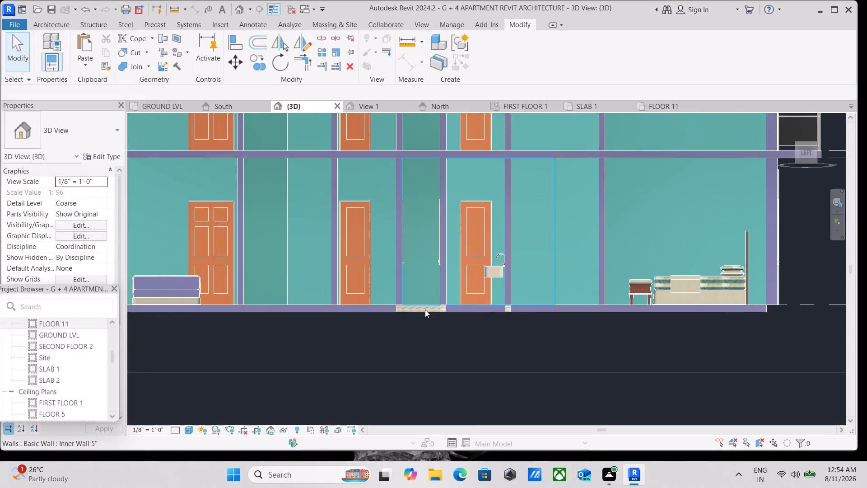
pyautogui.click(421, 312)
pyautogui.scroll(-3, 421, 312)
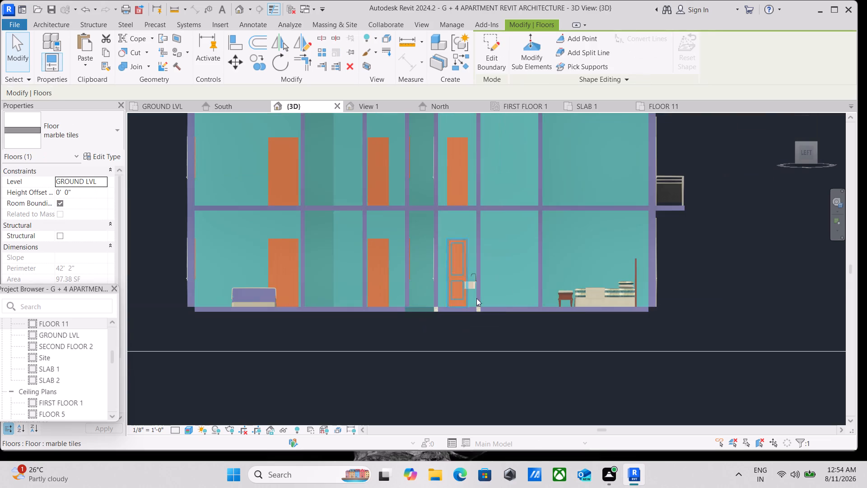
# Select all instances of the marble tiles floor on the ground level and copy them to the clipboard.
pyautogui.click(796, 141)
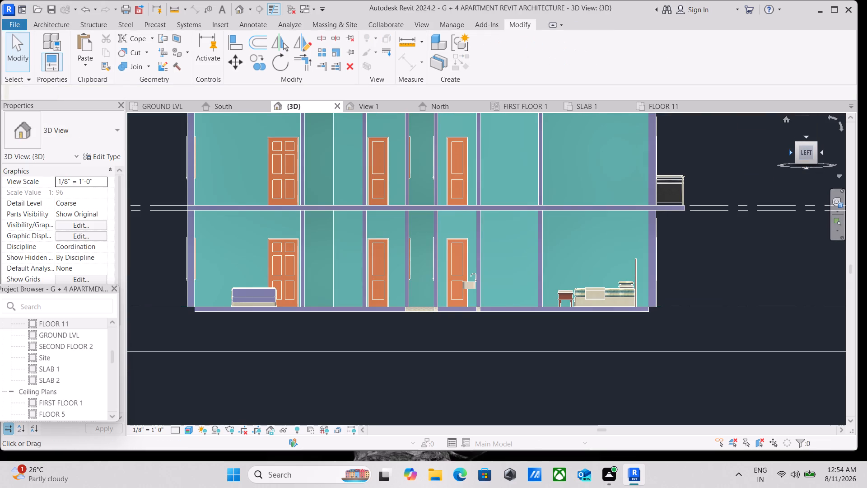
pyautogui.click(797, 144)
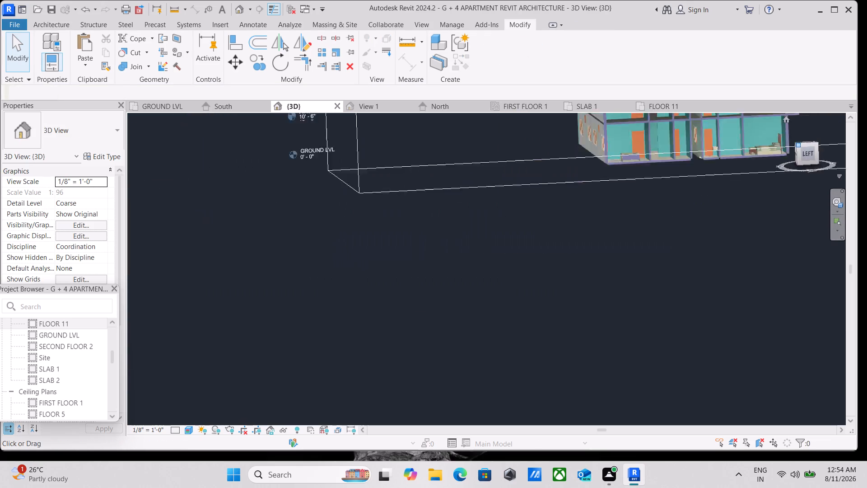
pyautogui.scroll(4, 636, 250)
pyautogui.scroll(9, 452, 333)
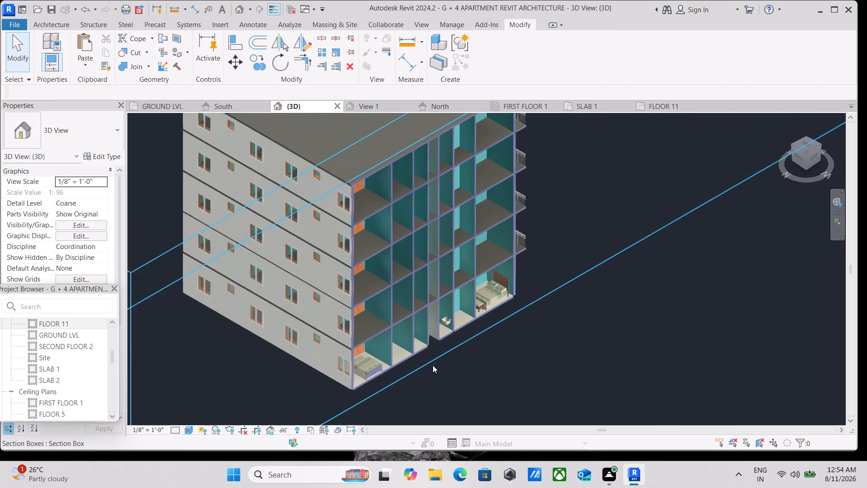
pyautogui.scroll(2, 433, 365)
pyautogui.scroll(3, 467, 306)
pyautogui.scroll(4, 433, 333)
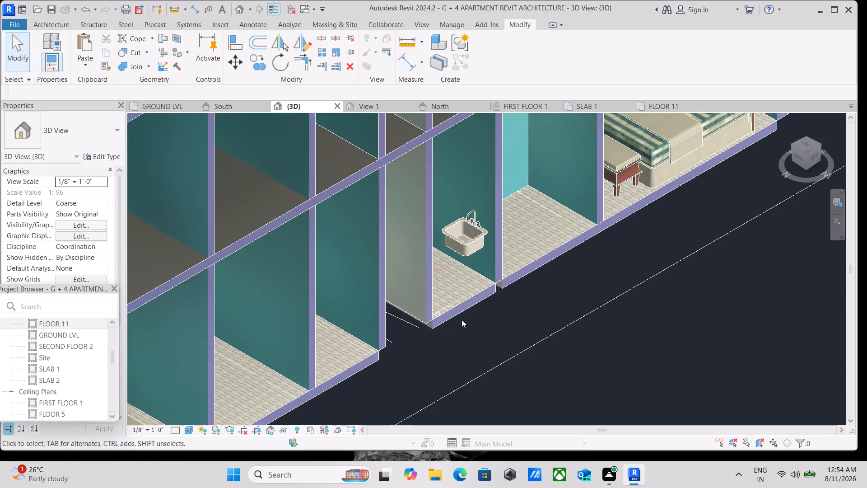
pyautogui.click(459, 308)
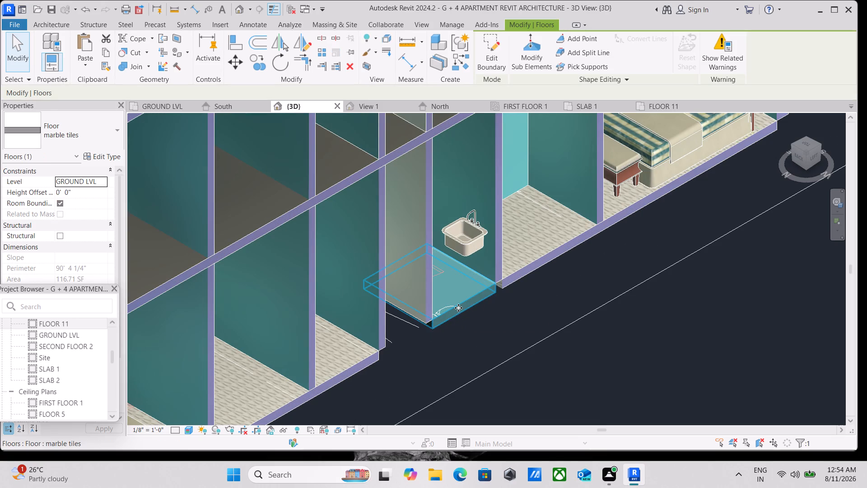
pyautogui.press('s')
pyautogui.press('a')
pyautogui.scroll(-4, 461, 305)
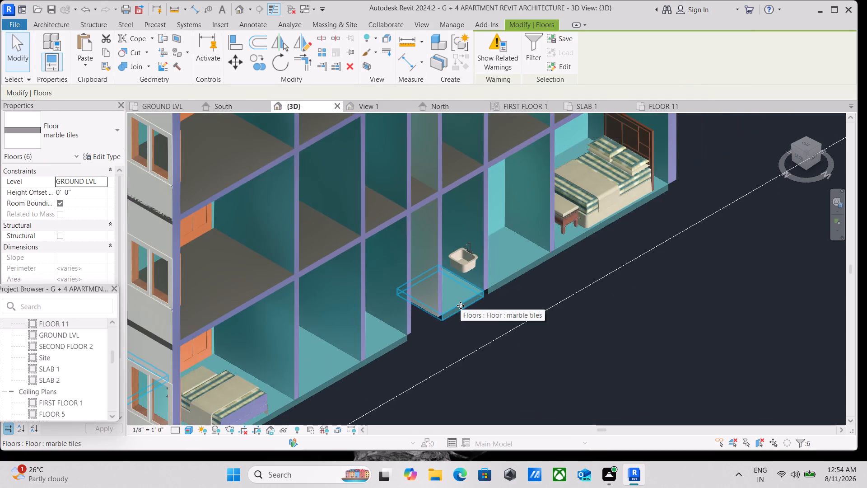
pyautogui.scroll(-2, 461, 305)
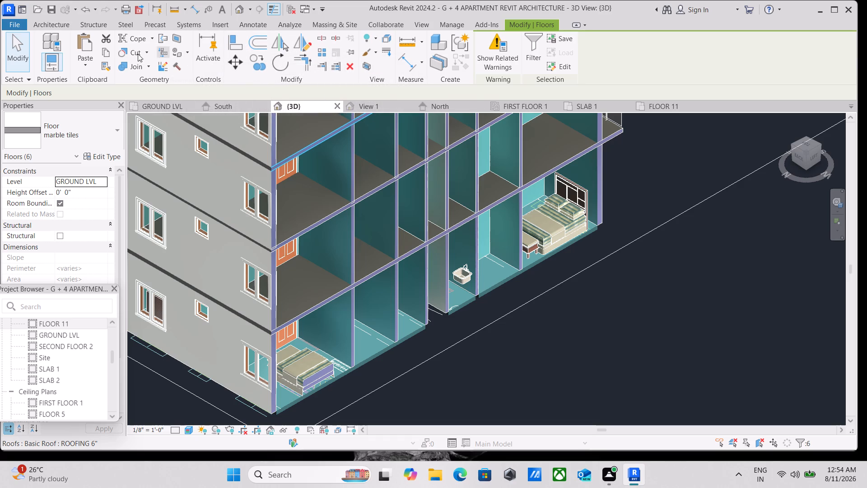
pyautogui.click(103, 49)
# Paste the copied marble tiles floors aligned to the picked level FIRST FLOOR 1, choosing it from the left side view.
pyautogui.click(84, 67)
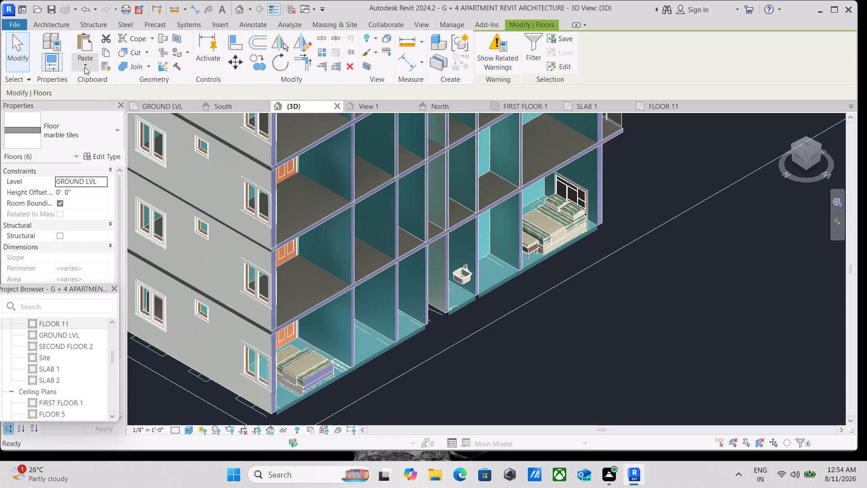
pyautogui.click(132, 197)
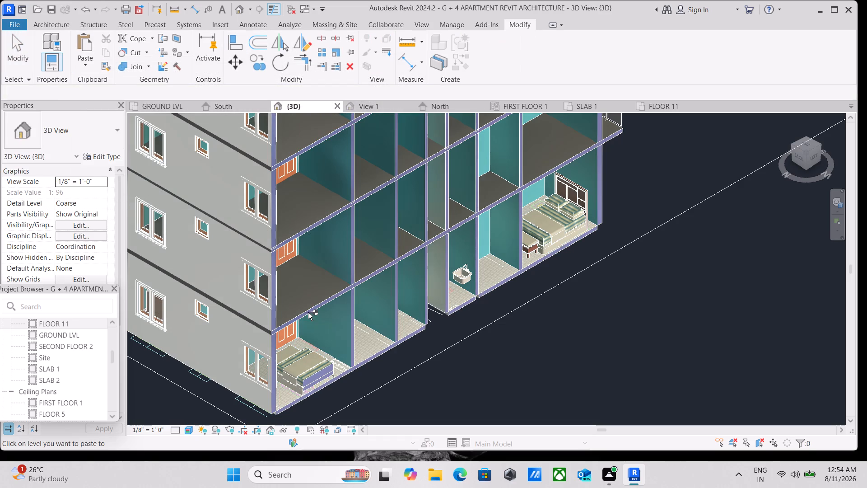
pyautogui.click(810, 160)
pyautogui.scroll(3, 571, 304)
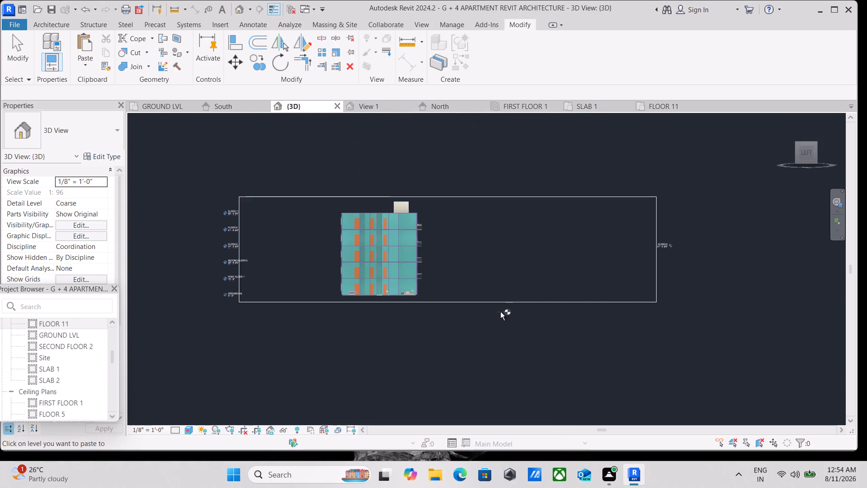
pyautogui.scroll(4, 429, 310)
pyautogui.scroll(6, 308, 274)
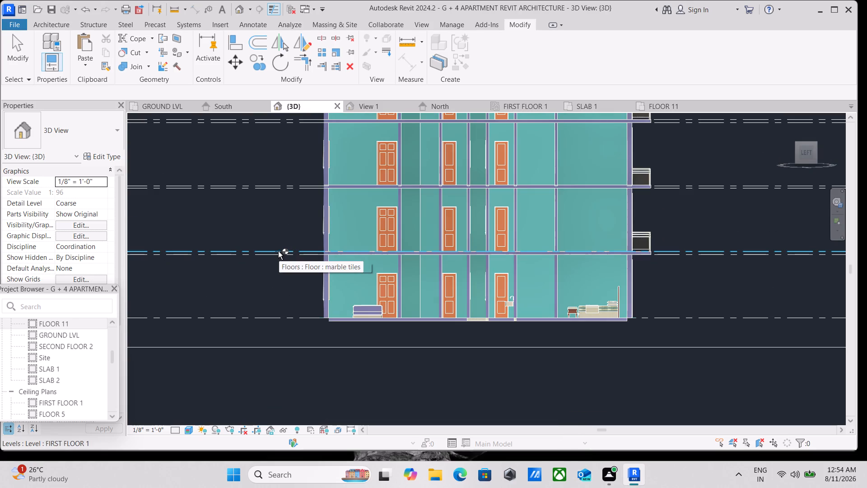
pyautogui.click(278, 251)
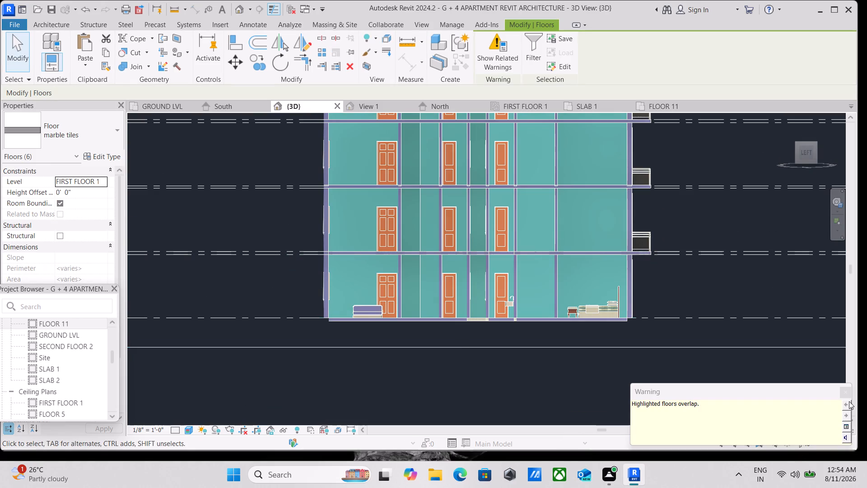
pyautogui.click(846, 390)
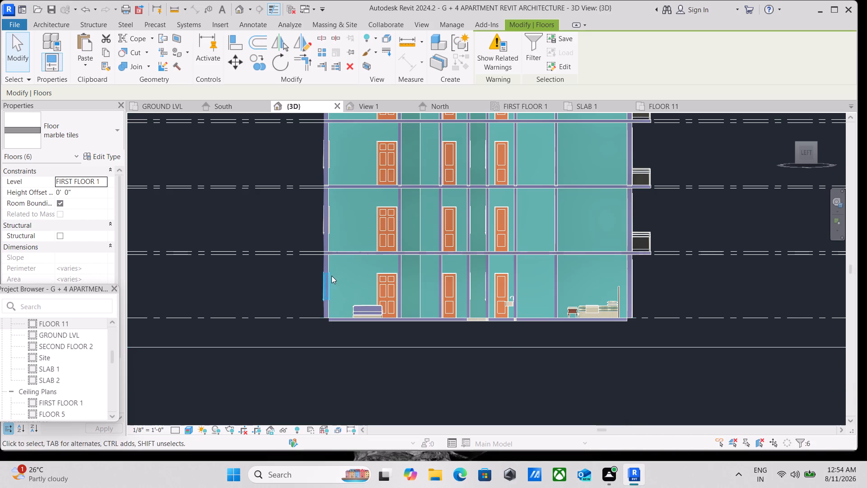
# Select all marble tiles floor instances in the project, copy them, and paste them aligned to the picked level SLAB 1.
pyautogui.click(343, 320)
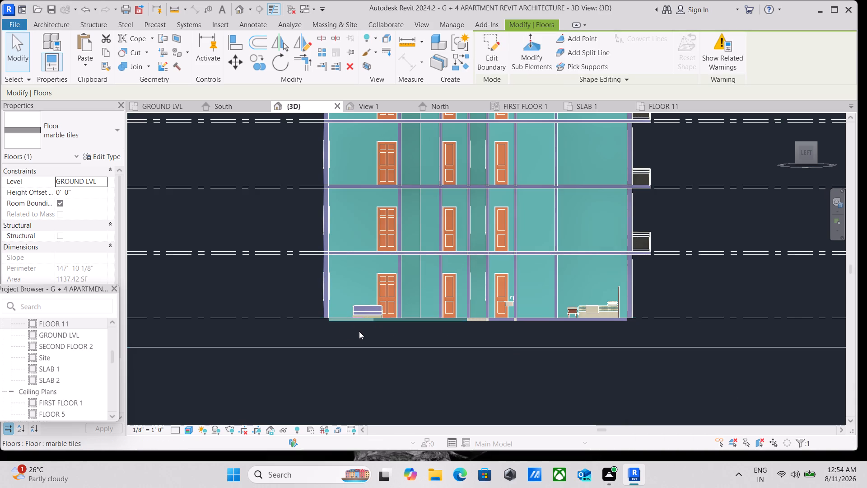
pyautogui.press('s')
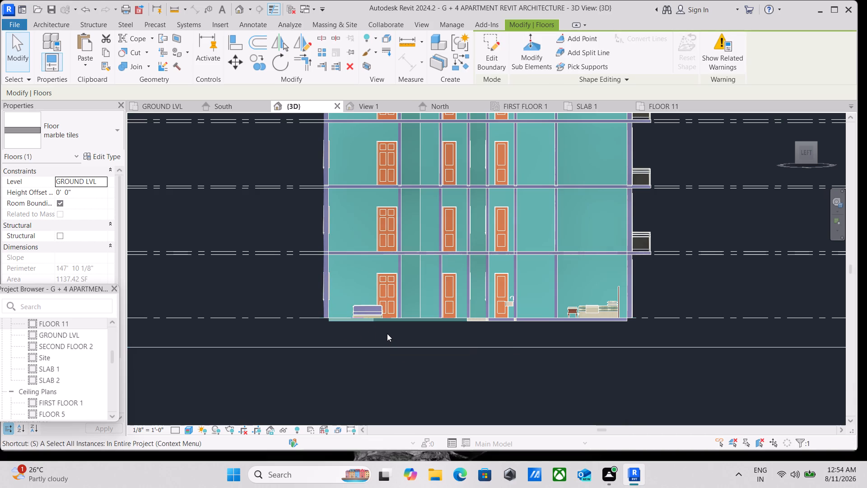
pyautogui.press('a')
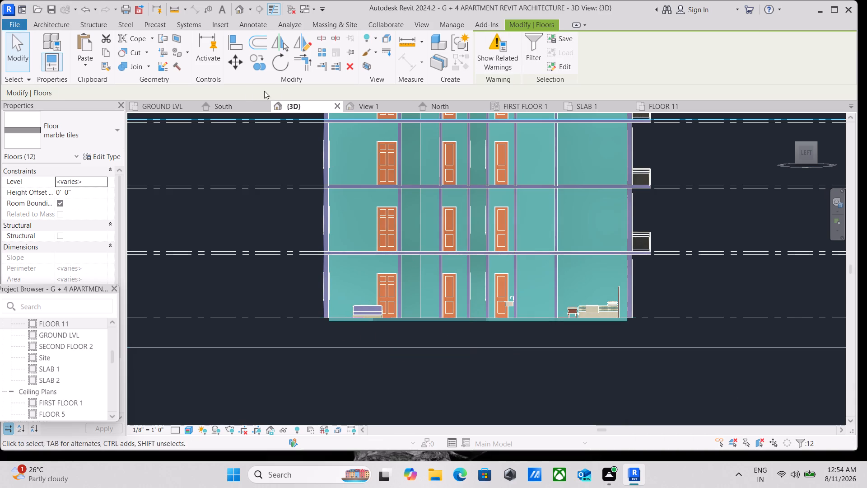
pyautogui.click(101, 52)
pyautogui.click(91, 63)
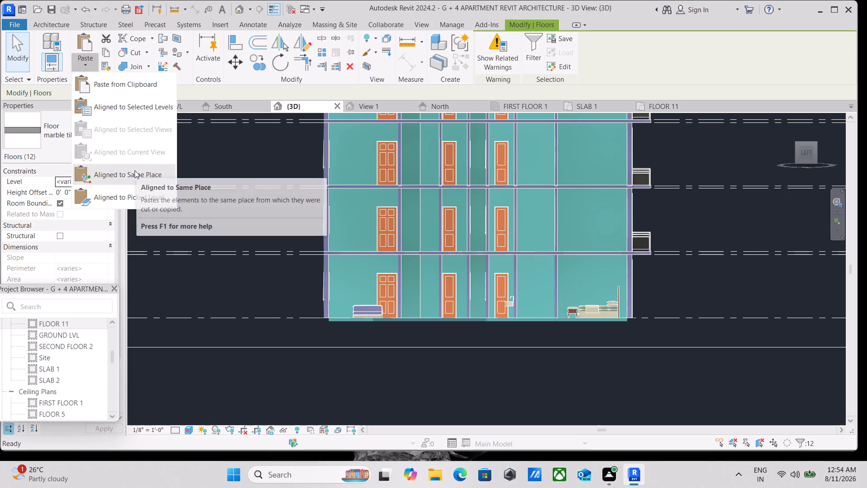
pyautogui.click(125, 191)
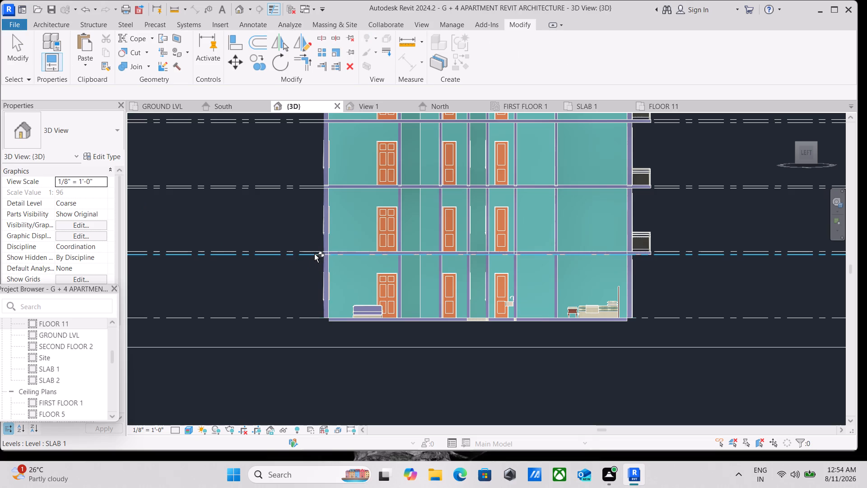
pyautogui.click(313, 253)
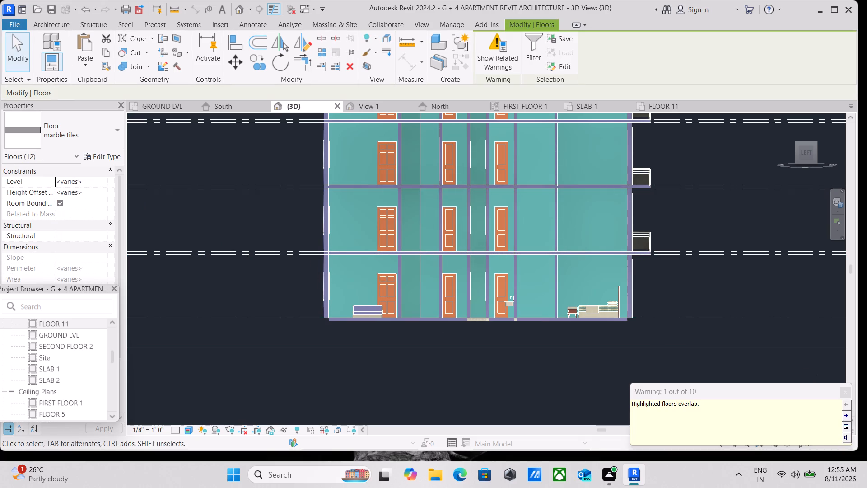
pyautogui.click(846, 394)
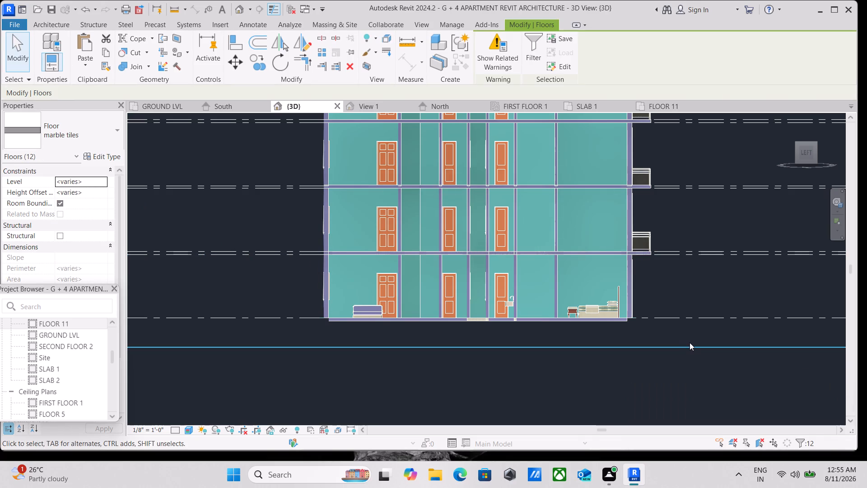
# From the front-left corner, examine the pasted marble tiles floors on each level through the building's cut side.
pyautogui.scroll(-2, 690, 343)
pyautogui.click(815, 143)
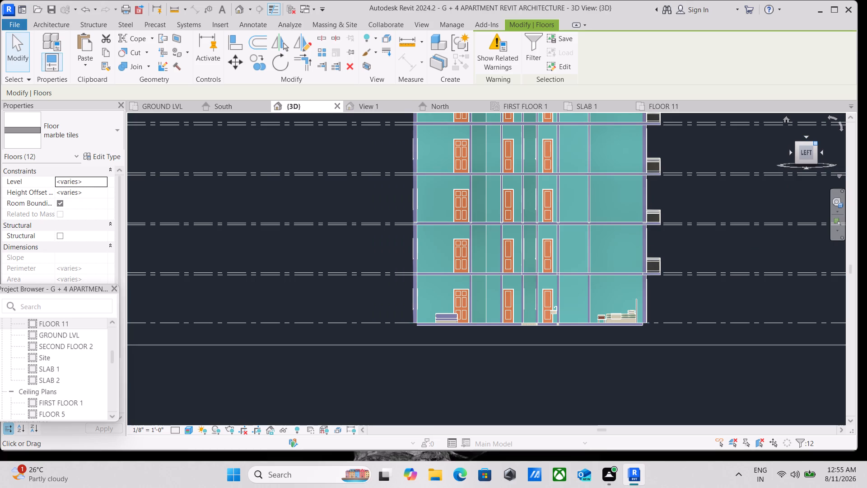
pyautogui.scroll(-4, 674, 247)
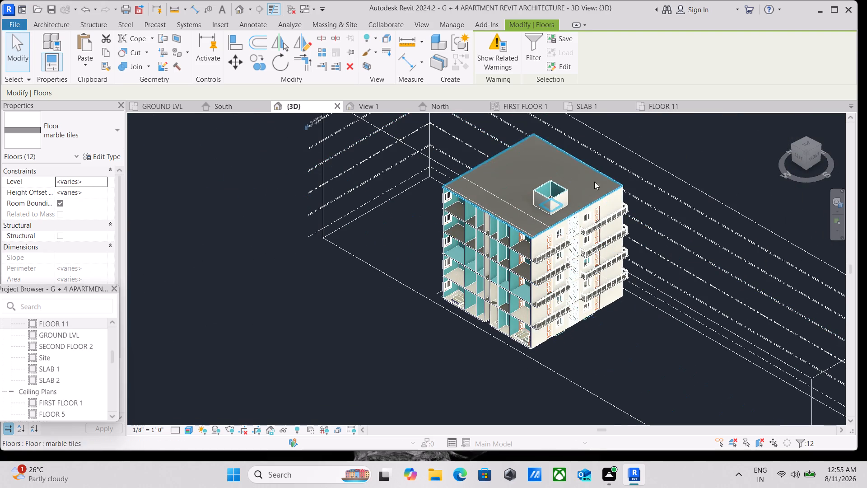
pyautogui.scroll(3, 454, 324)
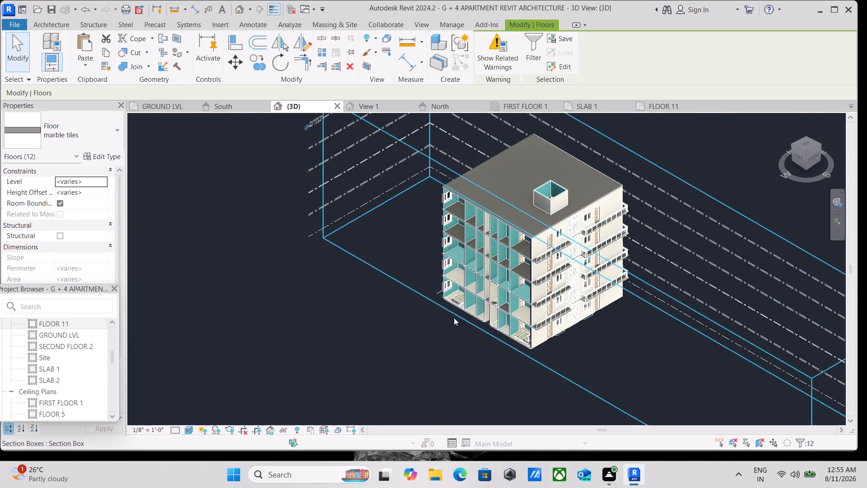
pyautogui.scroll(3, 458, 284)
pyautogui.scroll(6, 452, 243)
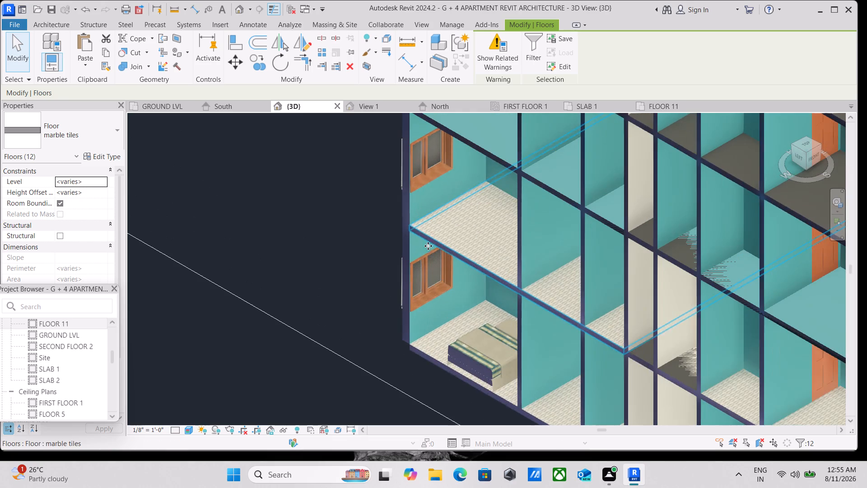
pyautogui.moveTo(463, 218); pyautogui.dragTo(416, 303, button='middle')
pyautogui.scroll(-2, 422, 242)
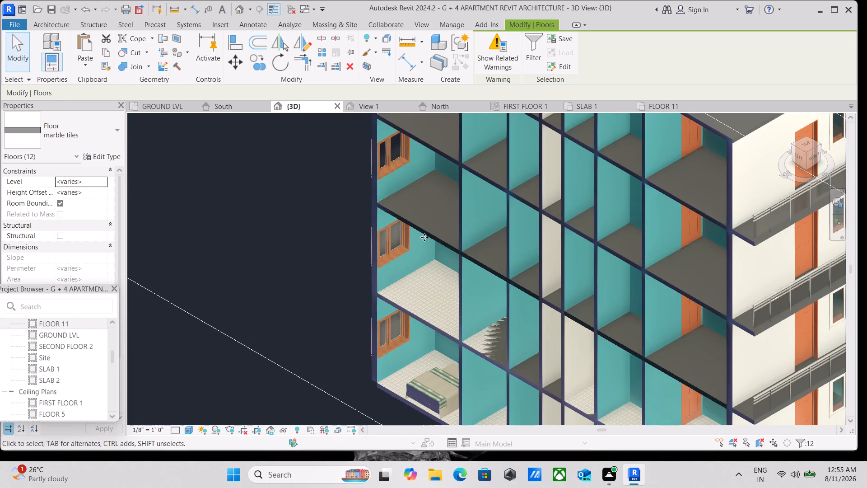
pyautogui.scroll(-6, 430, 227)
pyautogui.scroll(3, 426, 336)
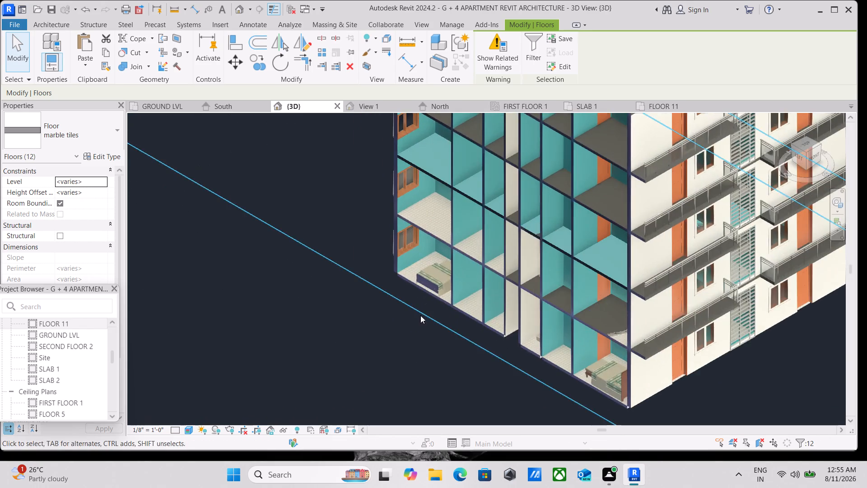
pyautogui.scroll(7, 419, 311)
pyautogui.scroll(-4, 419, 284)
pyautogui.moveTo(419, 284); pyautogui.dragTo(419, 296, button='middle')
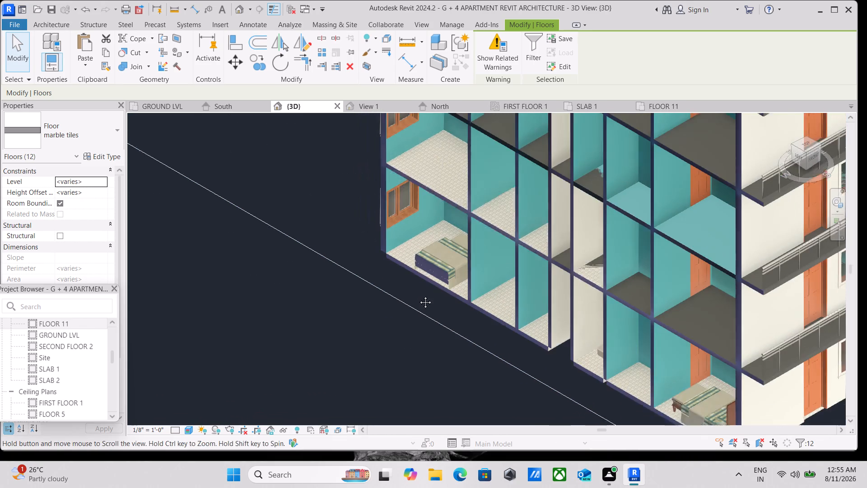
pyautogui.moveTo(419, 296); pyautogui.dragTo(419, 335, button='middle')
pyautogui.scroll(-2, 429, 221)
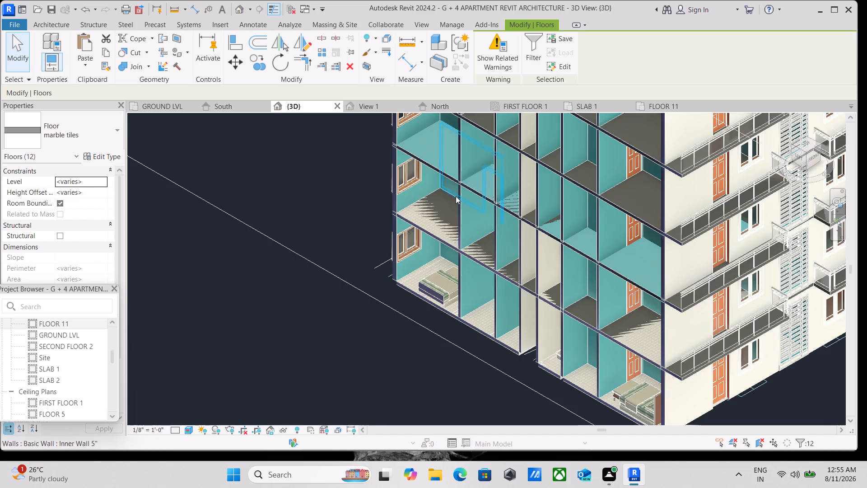
pyautogui.scroll(-1, 456, 196)
pyautogui.moveTo(448, 206); pyautogui.dragTo(420, 286, button='middle')
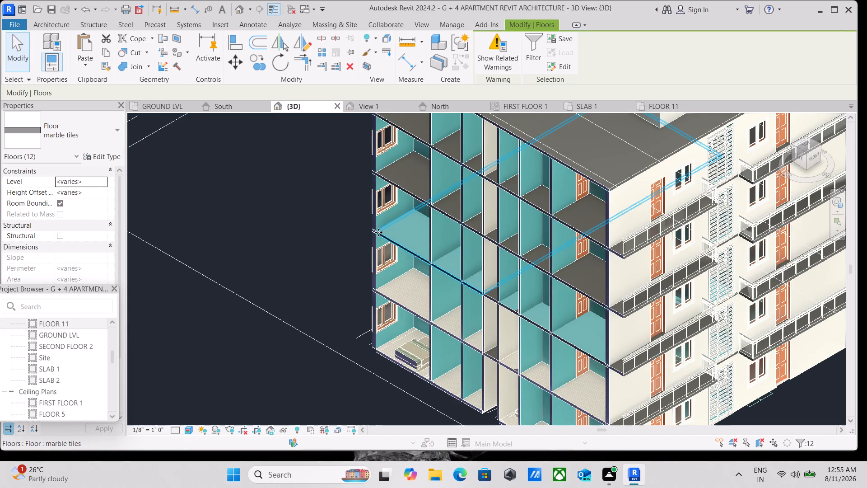
pyautogui.scroll(-3, 373, 236)
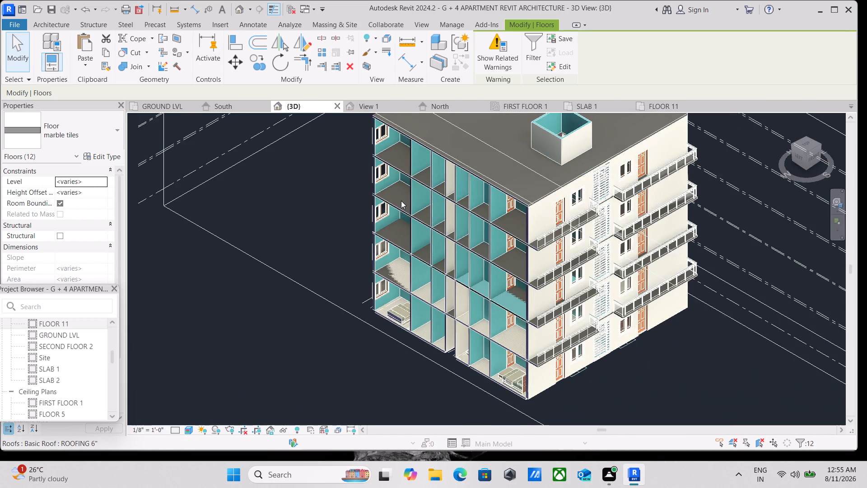
pyautogui.scroll(-4, 401, 201)
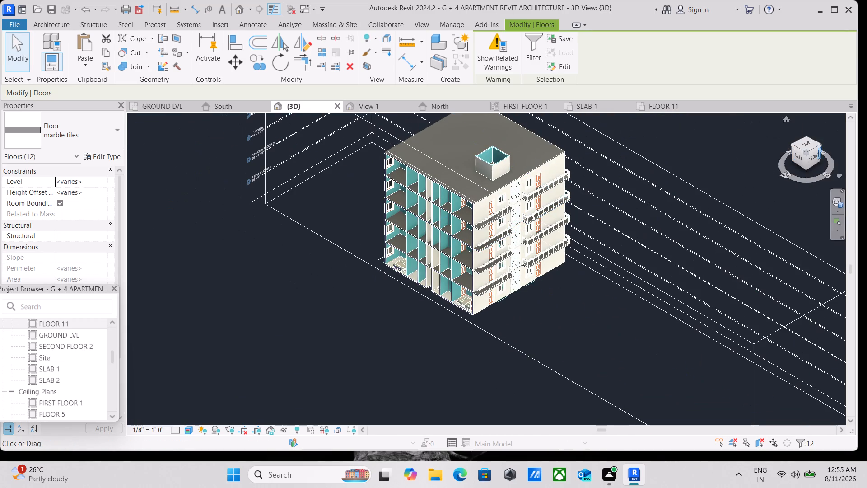
pyautogui.scroll(-5, 717, 200)
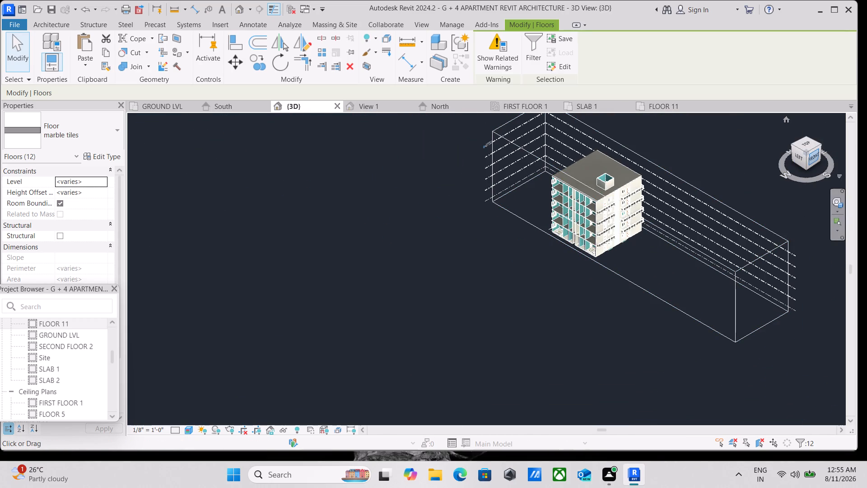
# Clear the floor selection and, from the right side, pull the section box's front face in close to the balconies.
pyautogui.click(813, 155)
pyautogui.scroll(-3, 718, 225)
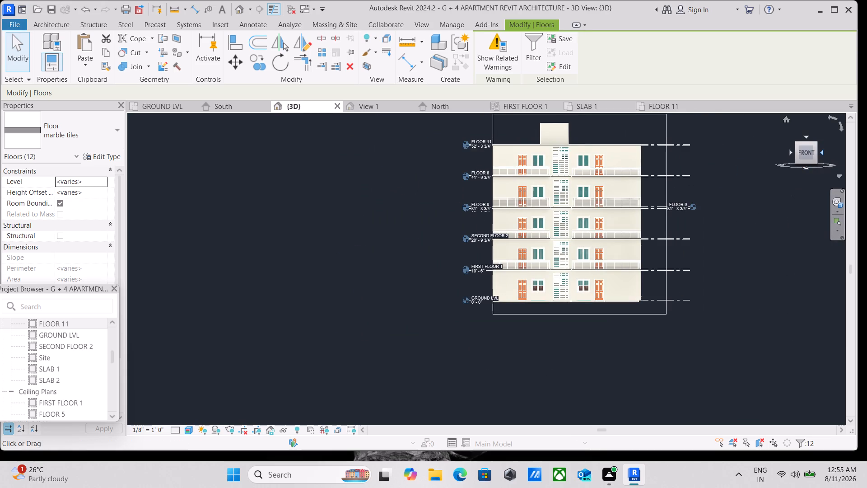
pyautogui.click(820, 151)
pyautogui.scroll(-1, 721, 212)
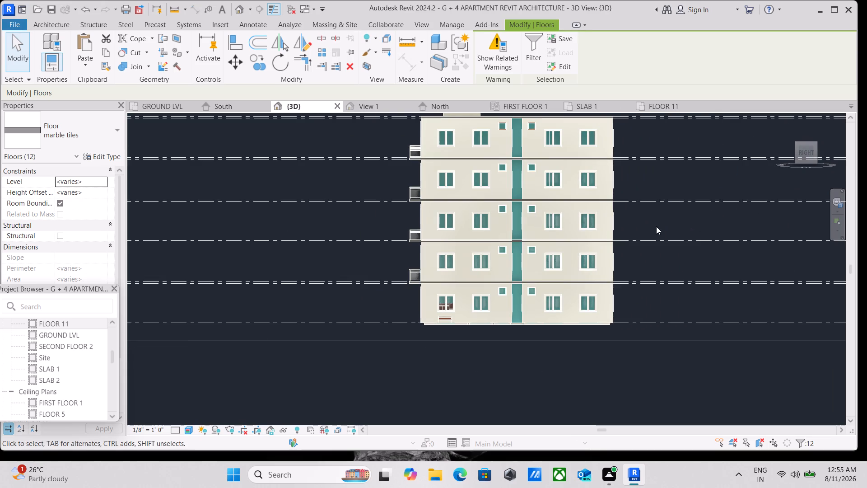
pyautogui.scroll(-5, 703, 222)
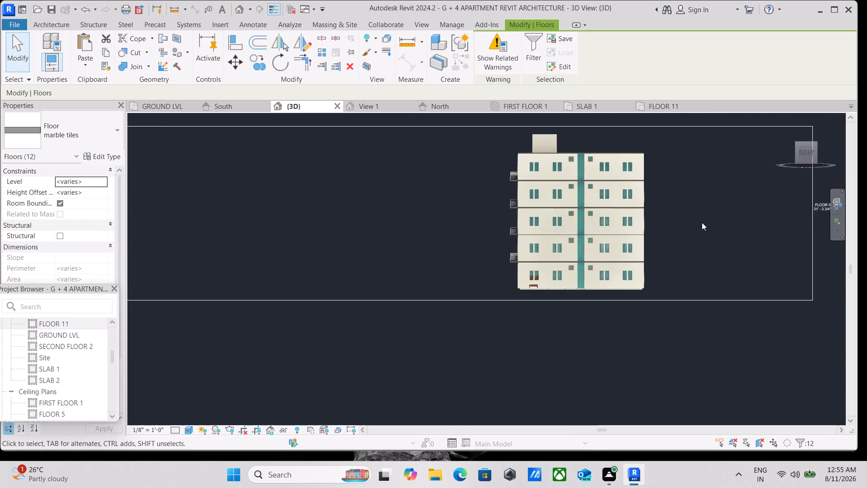
pyautogui.scroll(-4, 702, 222)
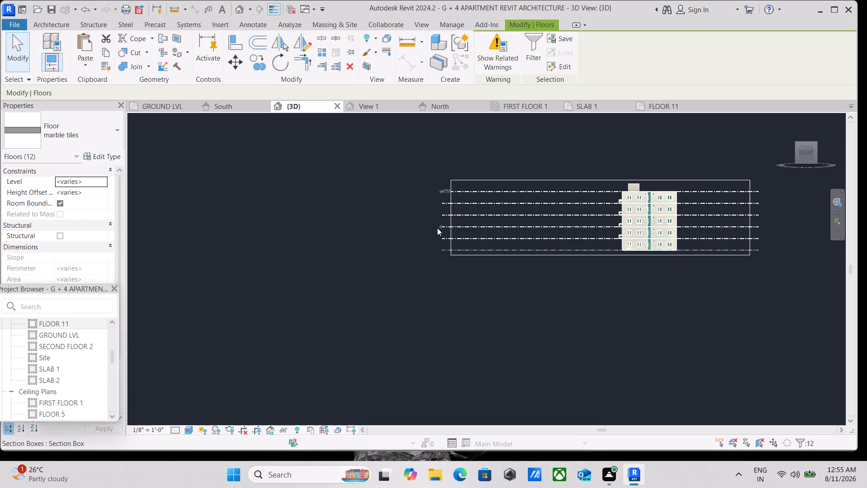
pyautogui.press('Escape')
pyautogui.scroll(4, 445, 224)
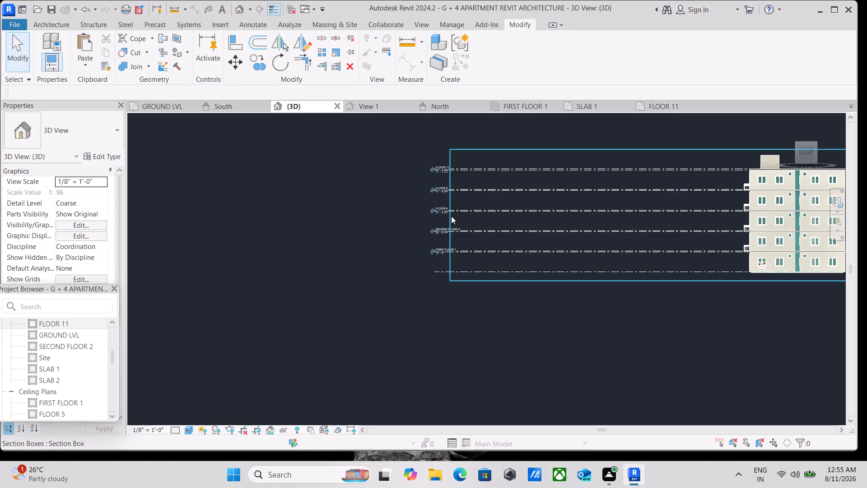
pyautogui.click(451, 216)
pyautogui.moveTo(452, 215); pyautogui.dragTo(499, 218)
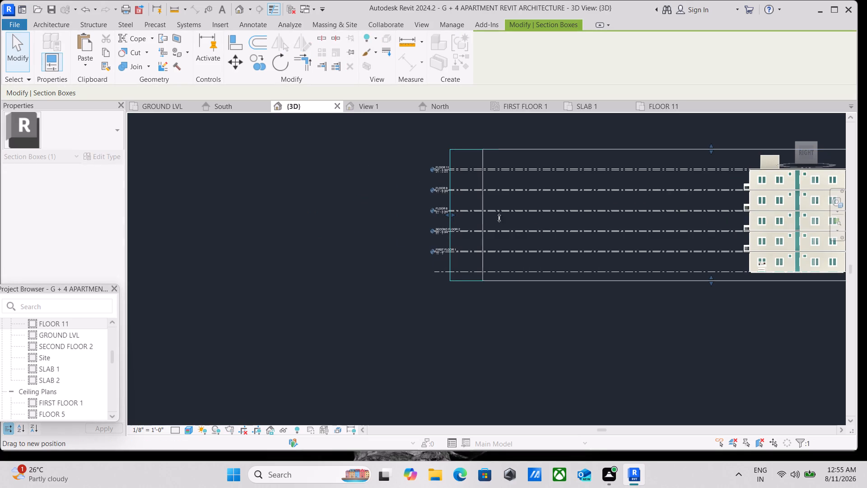
pyautogui.moveTo(499, 218); pyautogui.dragTo(727, 221)
# Pull the section box's rear face in close to the building's back wall.
pyautogui.scroll(-2, 726, 301)
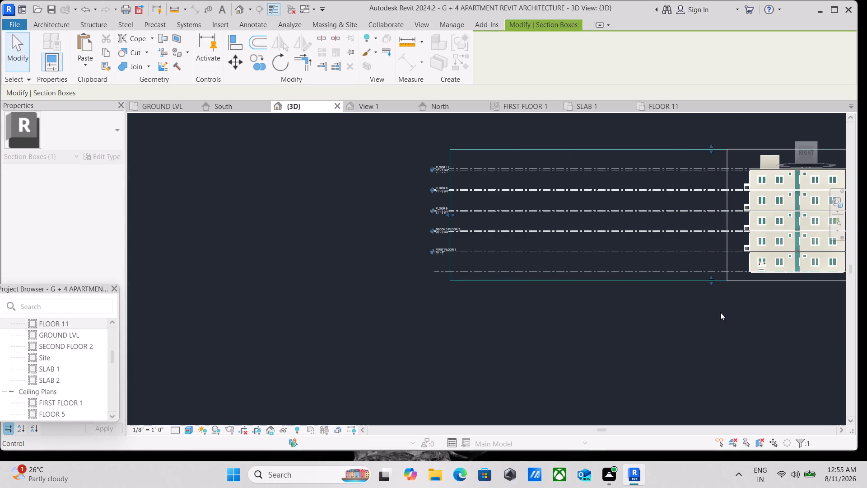
pyautogui.scroll(-1, 720, 312)
pyautogui.moveTo(720, 312); pyautogui.dragTo(475, 330, button='middle')
pyautogui.scroll(3, 639, 270)
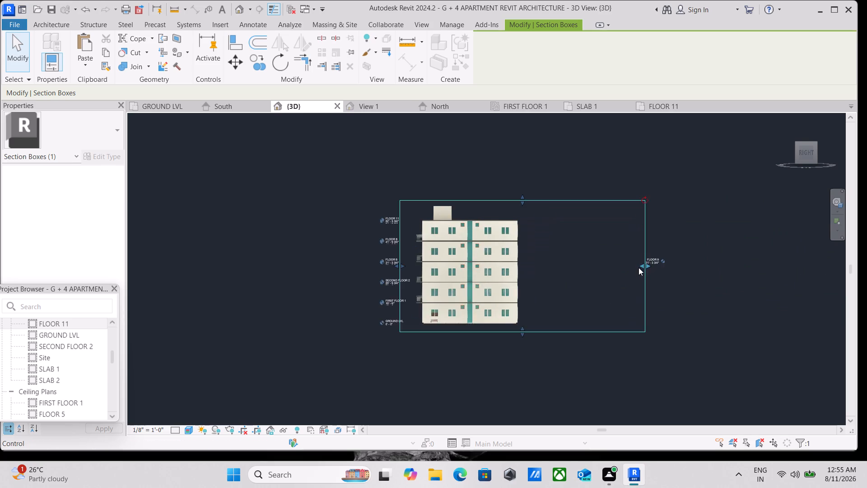
pyautogui.scroll(2, 639, 267)
pyautogui.moveTo(646, 263); pyautogui.dragTo(569, 269)
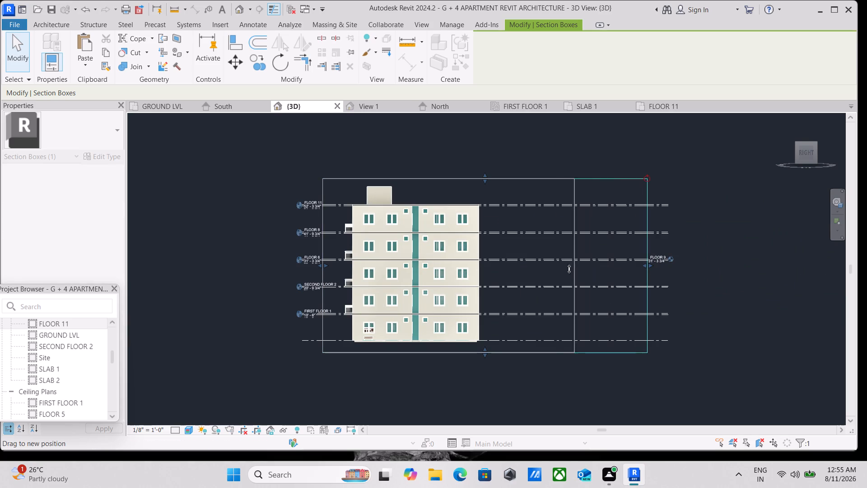
pyautogui.moveTo(569, 269); pyautogui.dragTo(510, 275)
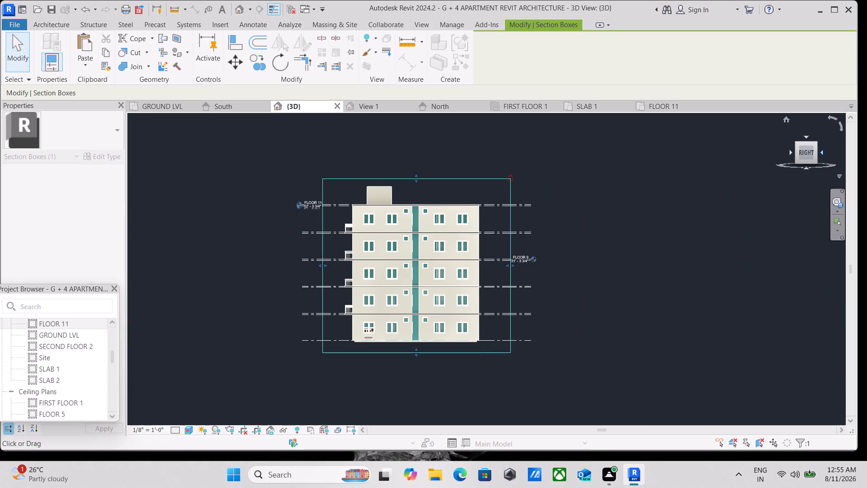
# Pull the section box's rear face in further so that it sits against the building's back wall.
pyautogui.scroll(3, 523, 253)
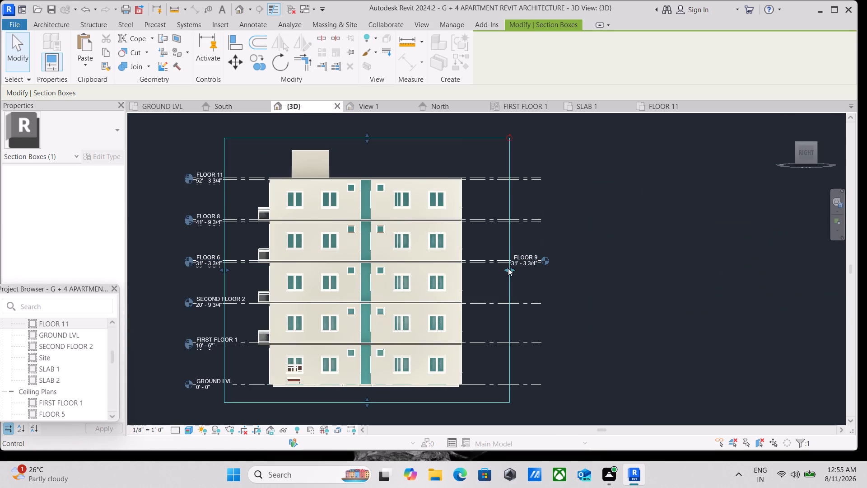
pyautogui.moveTo(508, 268); pyautogui.dragTo(478, 279)
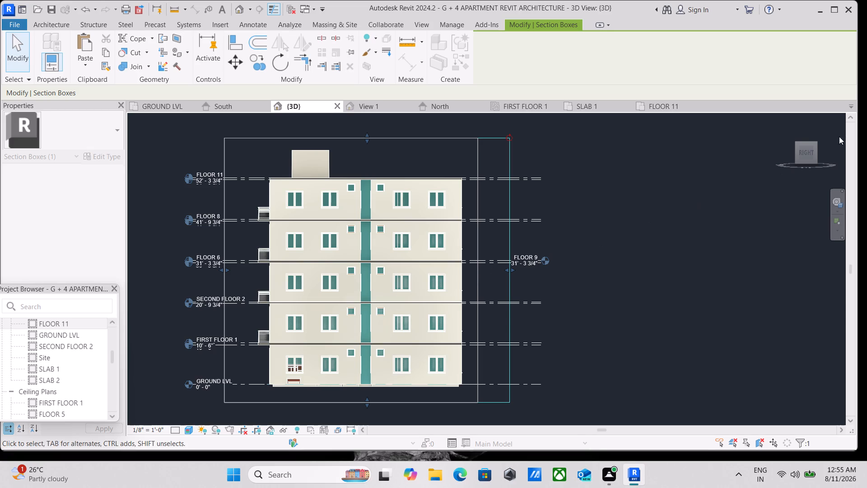
# From the back, pull the section box's face on the building's right side in until it cuts into the outer wall.
pyautogui.click(814, 151)
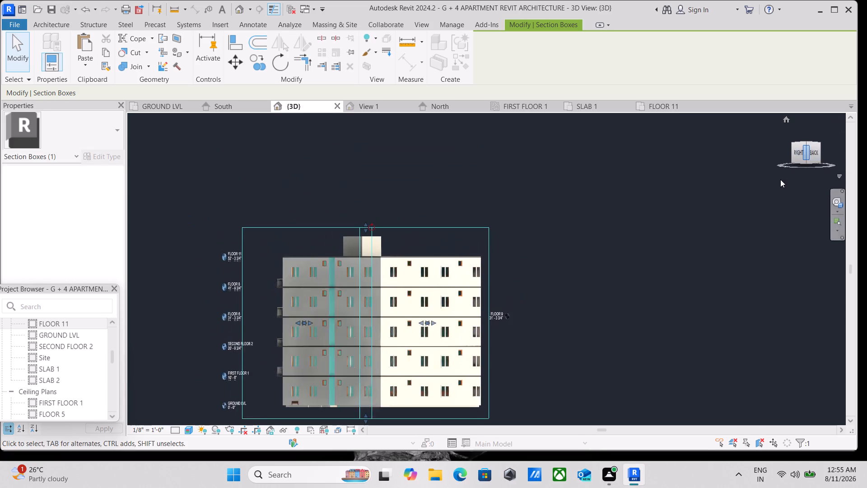
pyautogui.scroll(1, 571, 328)
pyautogui.click(811, 158)
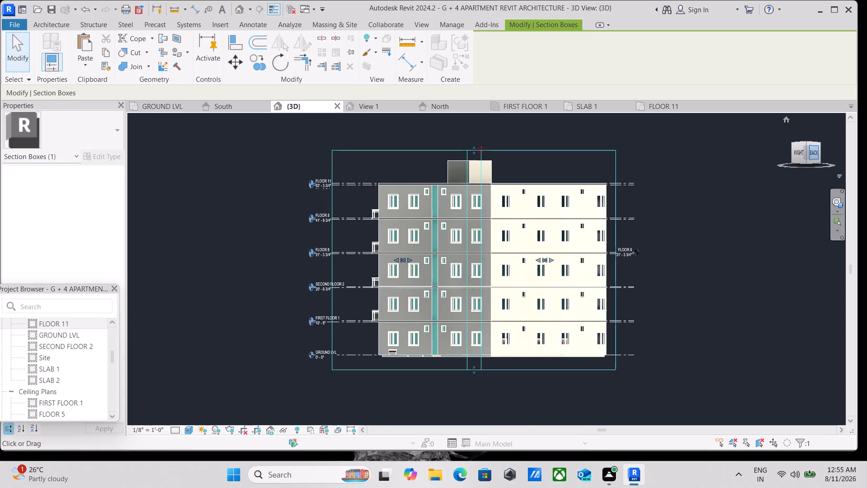
pyautogui.scroll(3, 464, 312)
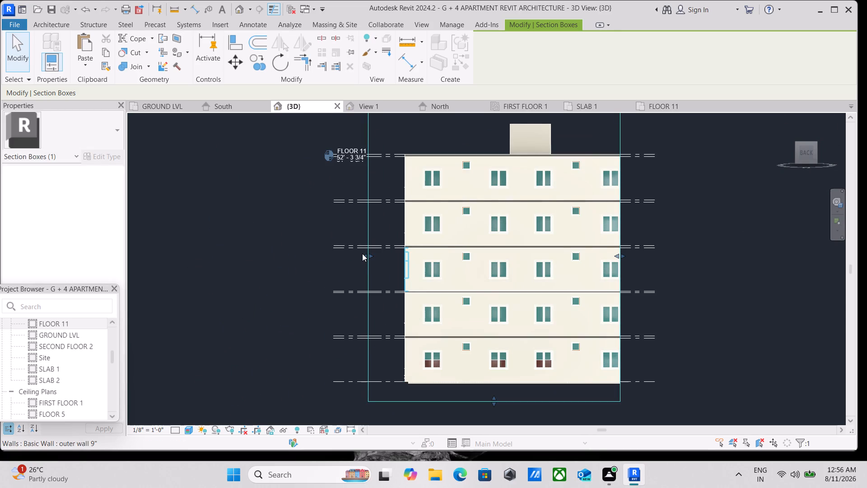
pyautogui.moveTo(368, 253); pyautogui.dragTo(398, 260)
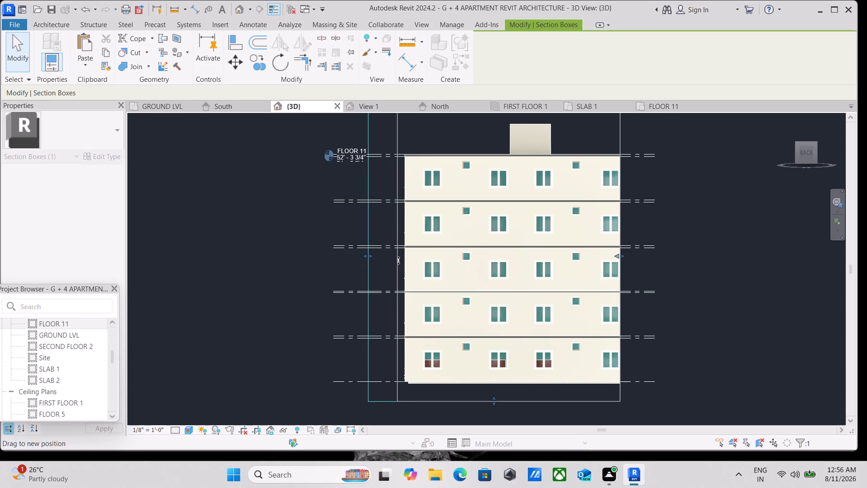
pyautogui.moveTo(398, 260); pyautogui.dragTo(408, 262)
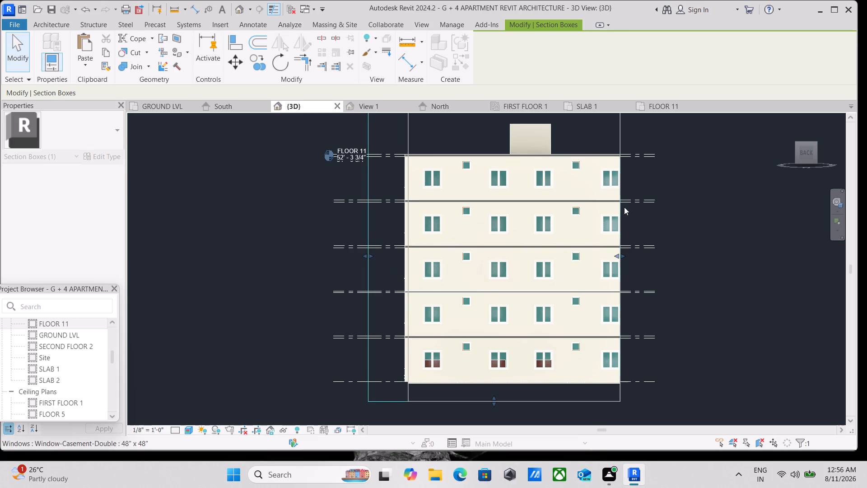
# Paint the ground-level rear-facing wall of the narrow recess on the building's right side with Clad - White.
pyautogui.click(795, 143)
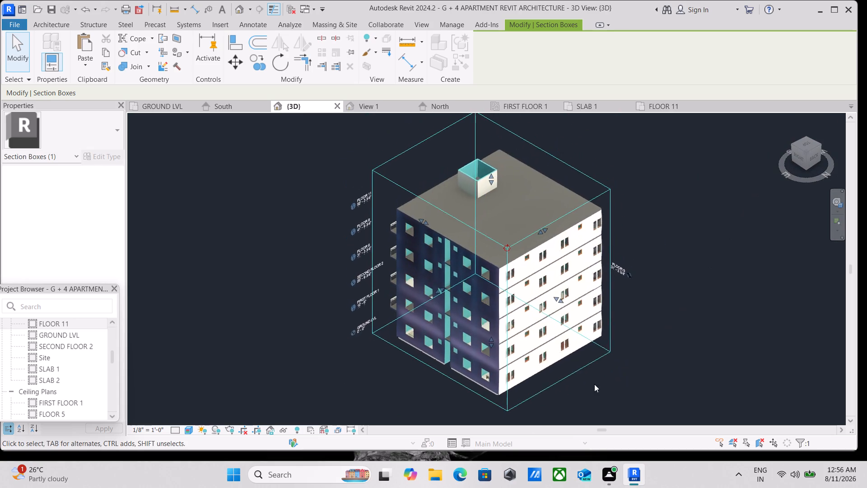
pyautogui.scroll(3, 473, 455)
pyautogui.scroll(6, 424, 407)
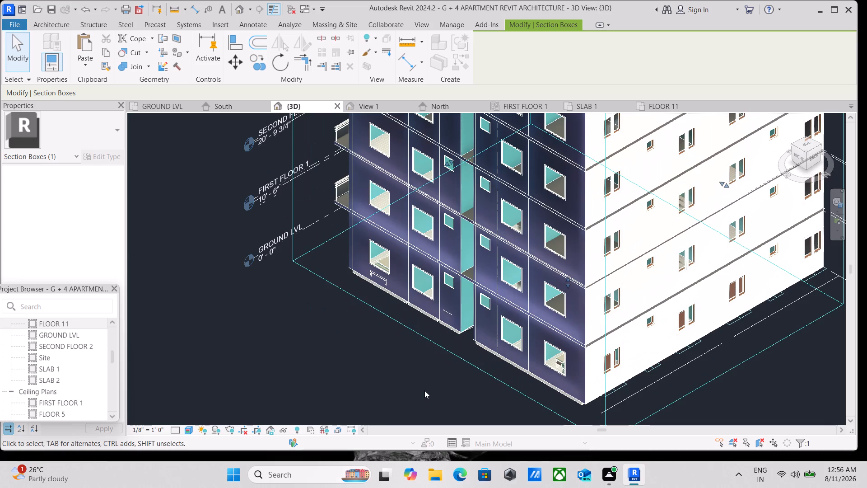
pyautogui.scroll(5, 424, 385)
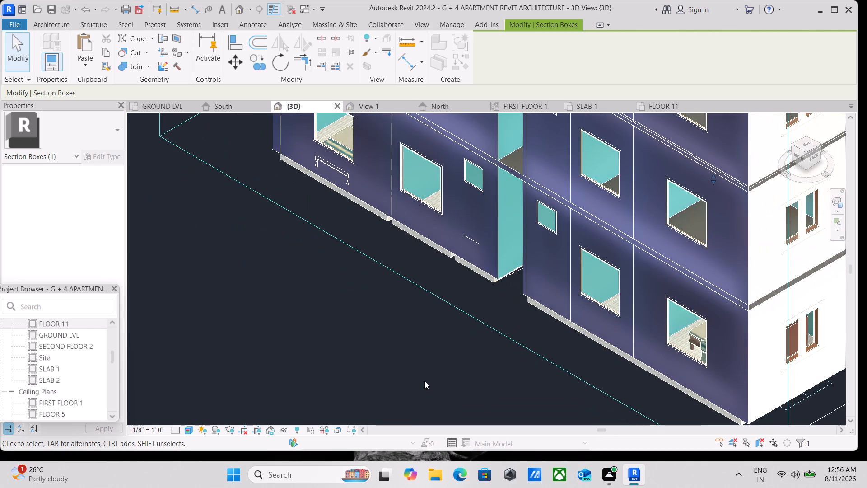
pyautogui.scroll(-2, 450, 339)
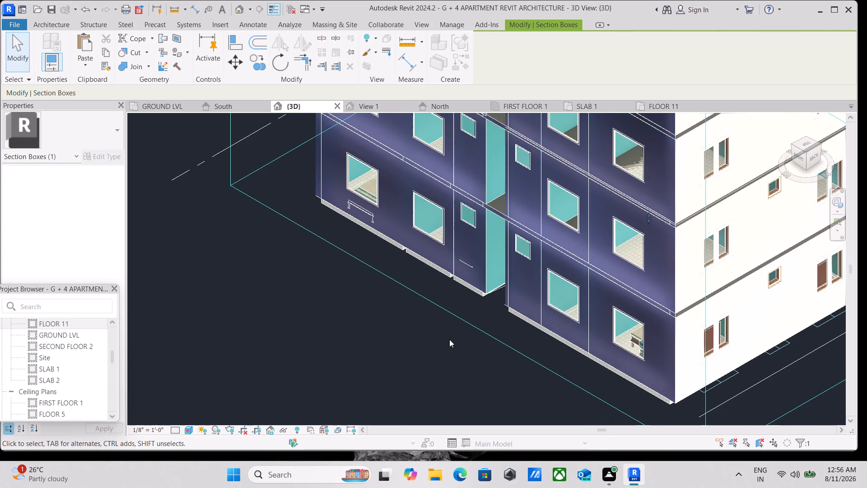
pyautogui.press('p')
pyautogui.press('t')
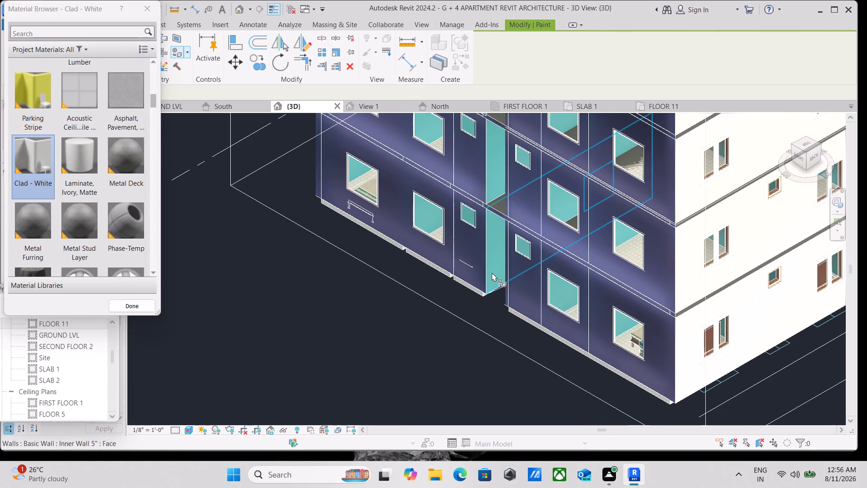
pyautogui.click(492, 272)
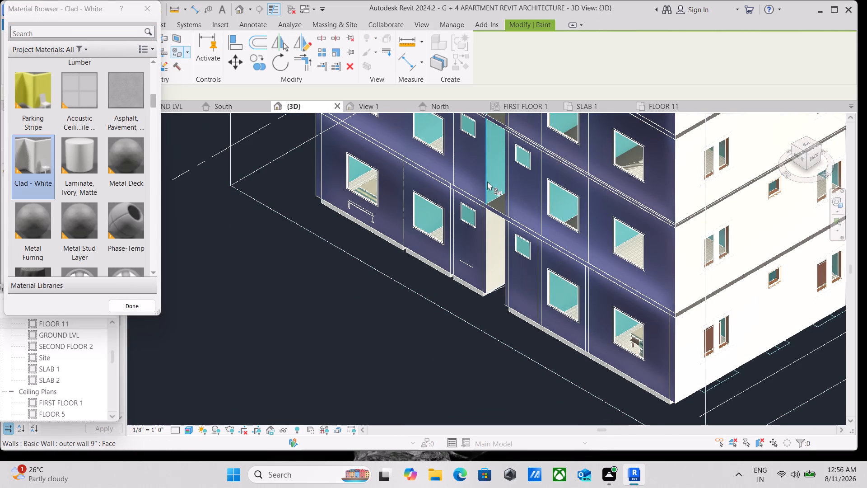
pyautogui.click(488, 180)
# Paint the recess's rear-facing wall with Clad - White on each of the four levels above ground.
pyautogui.scroll(-3, 488, 180)
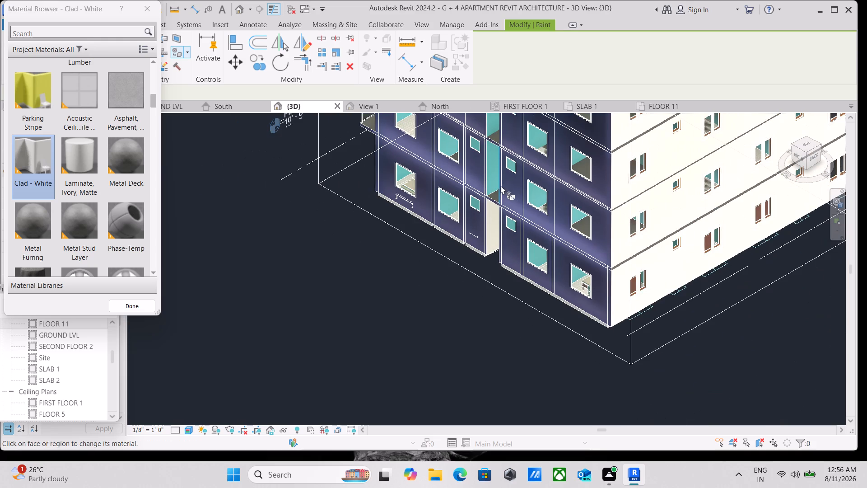
pyautogui.scroll(6, 486, 191)
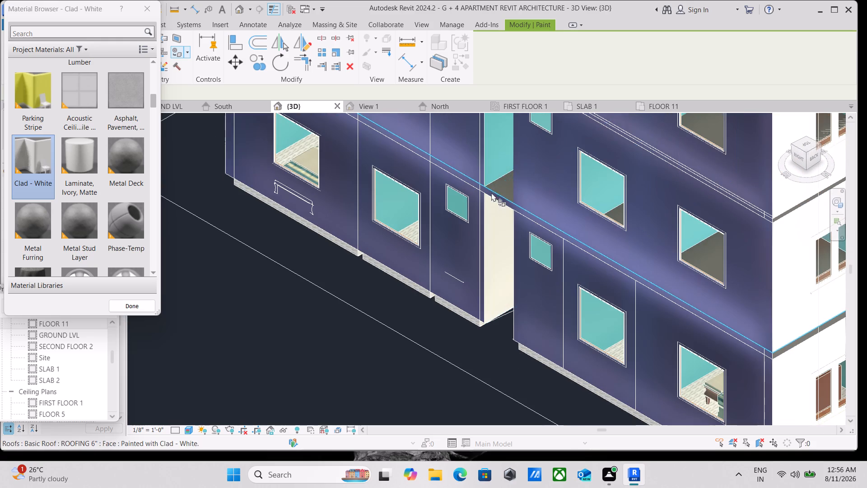
pyautogui.scroll(-3, 481, 187)
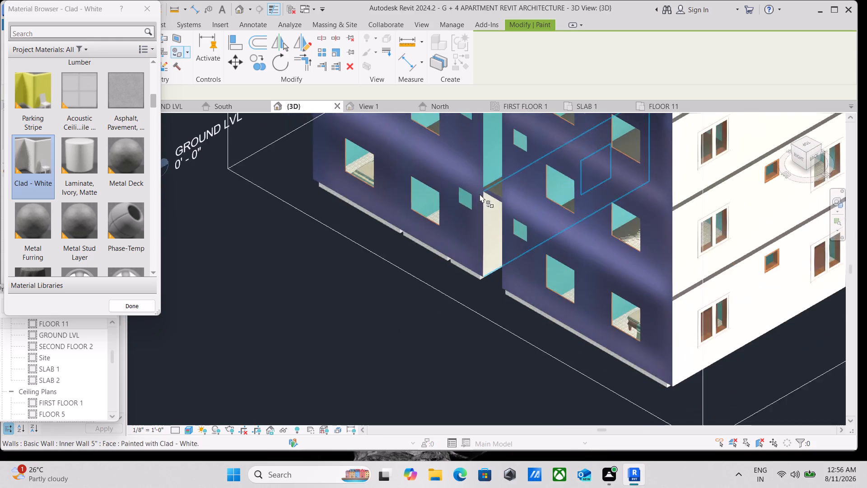
pyautogui.scroll(-7, 480, 194)
pyautogui.moveTo(469, 310); pyautogui.dragTo(364, 398, button='middle')
pyautogui.scroll(-2, 373, 358)
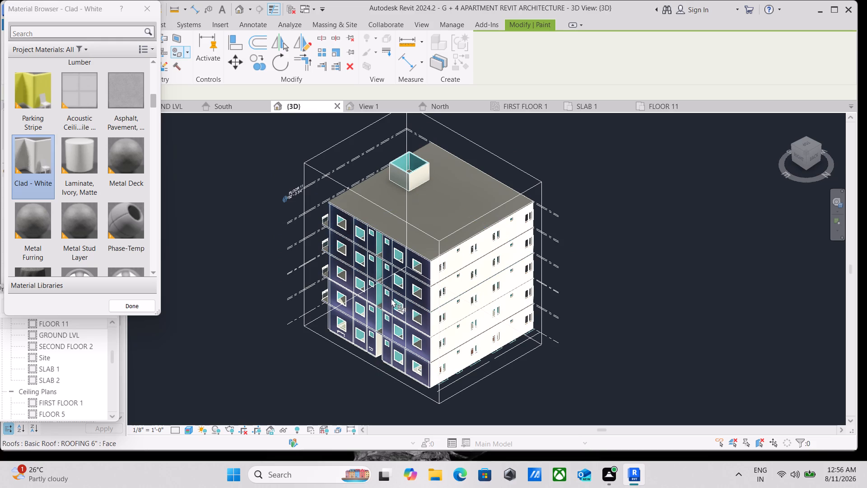
pyautogui.scroll(6, 369, 298)
pyautogui.scroll(3, 369, 347)
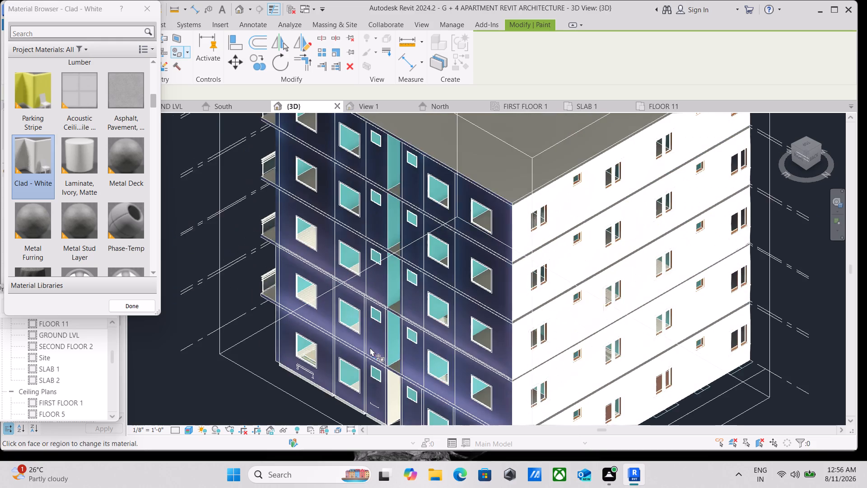
pyautogui.scroll(3, 376, 342)
pyautogui.click(416, 339)
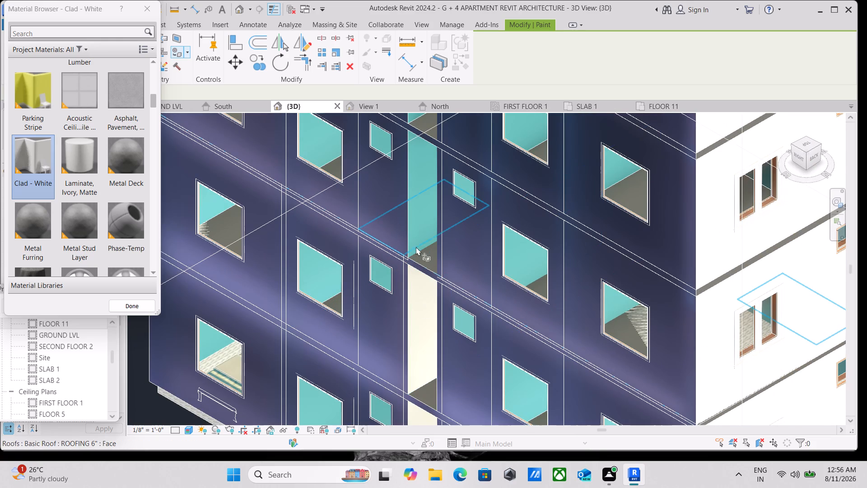
pyautogui.click(415, 230)
pyautogui.scroll(-1, 415, 230)
pyautogui.moveTo(415, 237); pyautogui.dragTo(415, 404, button='middle')
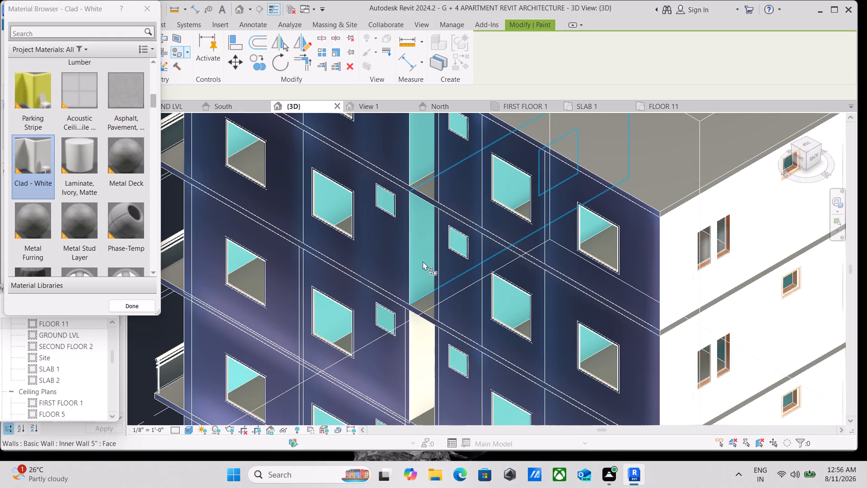
pyautogui.click(418, 272)
pyautogui.scroll(-1, 418, 272)
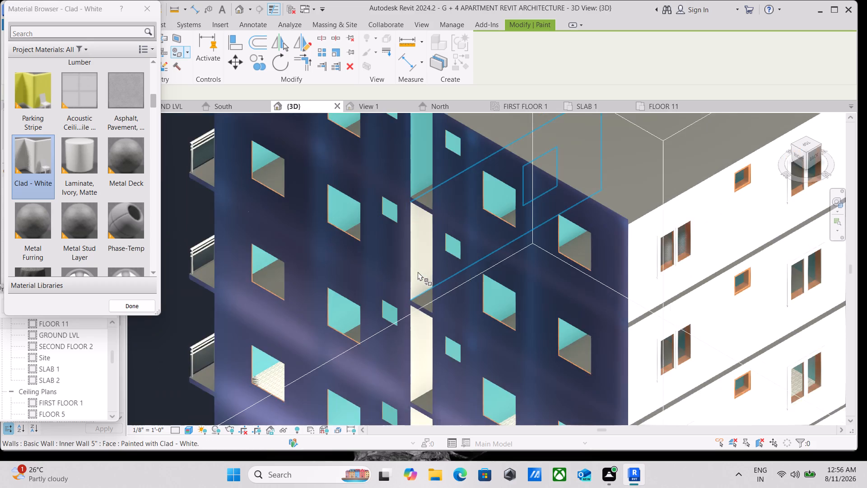
pyautogui.moveTo(418, 275); pyautogui.dragTo(413, 375, button='middle')
pyautogui.click(413, 260)
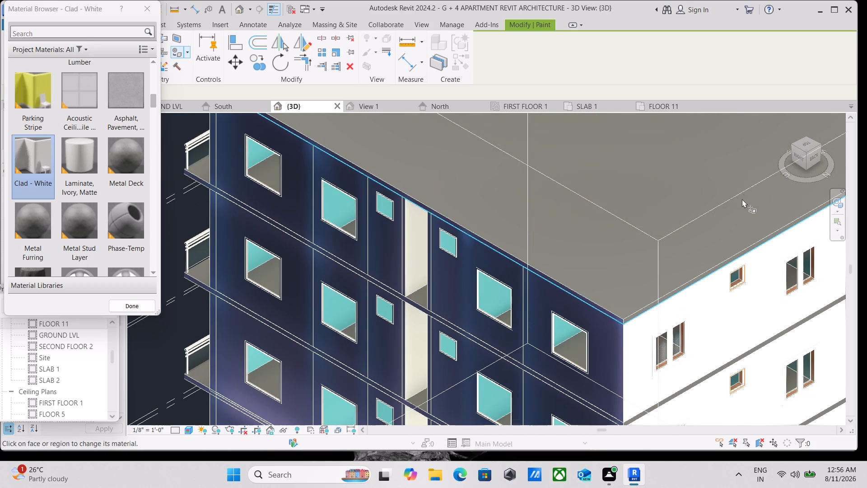
# Paint the recess's opposite, front-facing wall with Clad - White on all five levels, and finish painting.
pyautogui.click(792, 145)
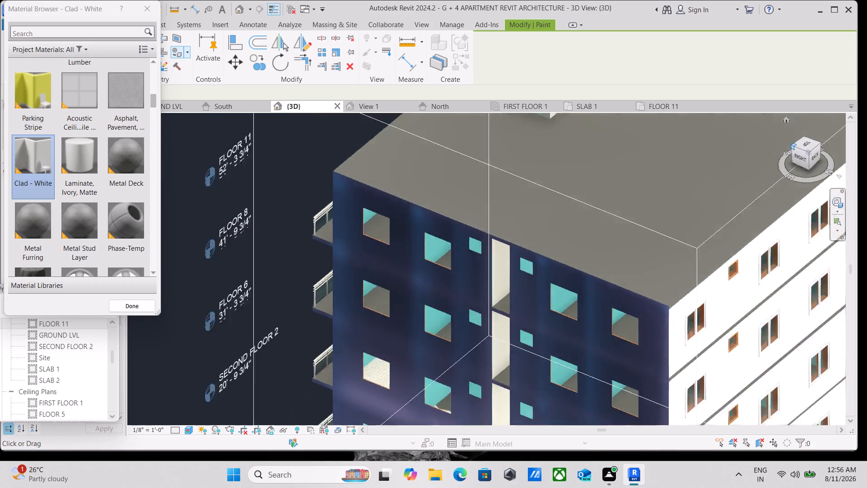
pyautogui.scroll(6, 527, 319)
pyautogui.scroll(3, 550, 198)
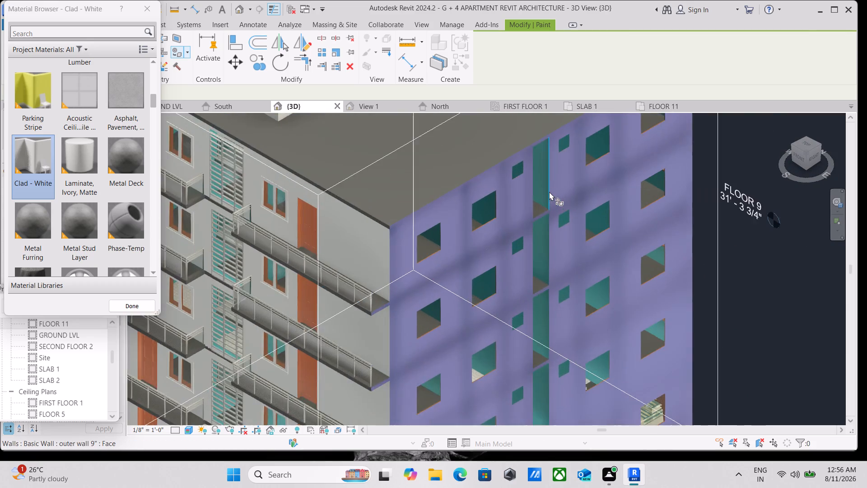
pyautogui.scroll(3, 549, 192)
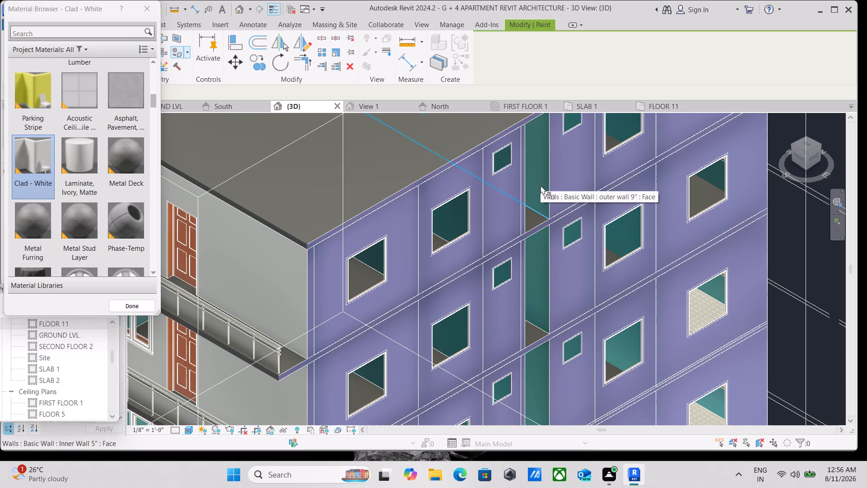
pyautogui.click(544, 184)
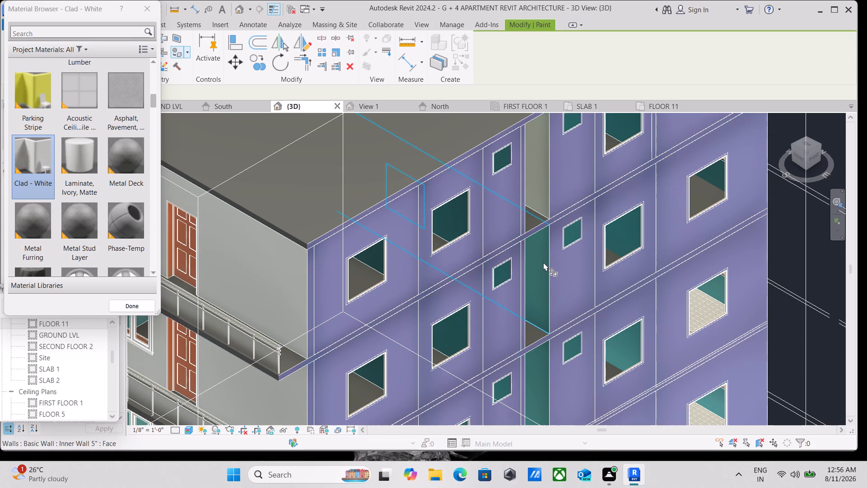
pyautogui.click(543, 262)
pyautogui.scroll(-1, 551, 290)
pyautogui.moveTo(551, 290); pyautogui.dragTo(522, 160, button='middle')
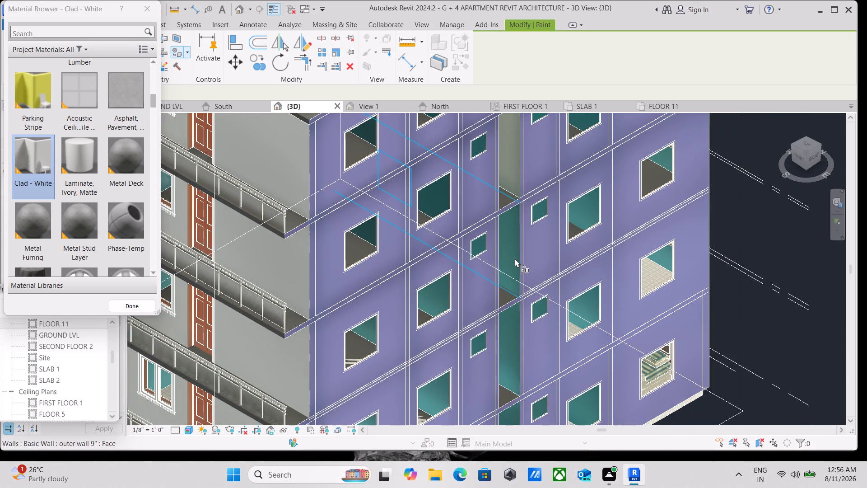
pyautogui.click(514, 252)
pyautogui.moveTo(528, 324); pyautogui.dragTo(530, 214, button='middle')
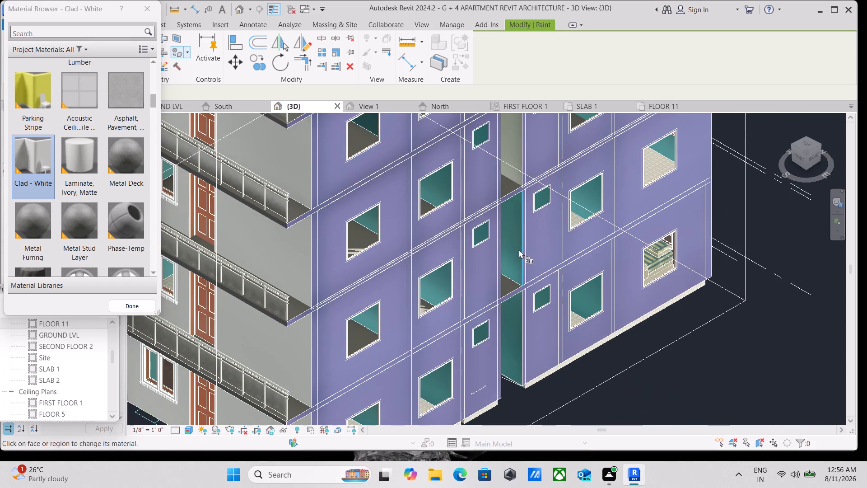
pyautogui.click(514, 252)
pyautogui.click(516, 329)
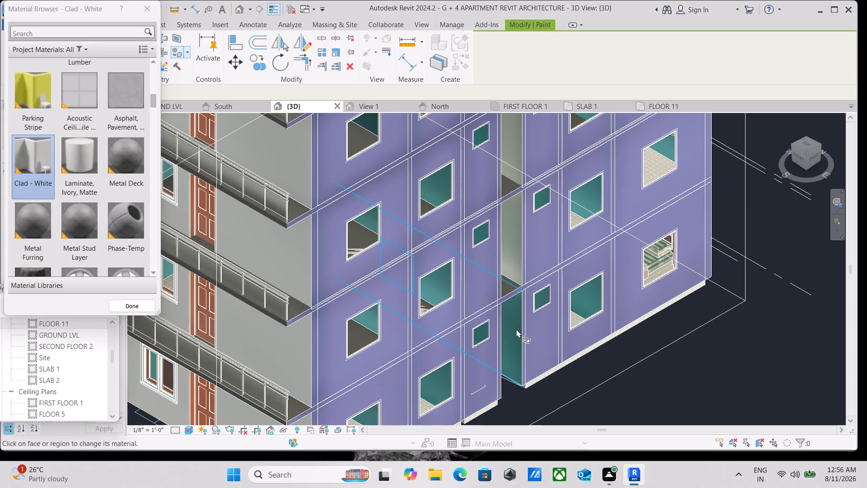
pyautogui.scroll(-9, 518, 313)
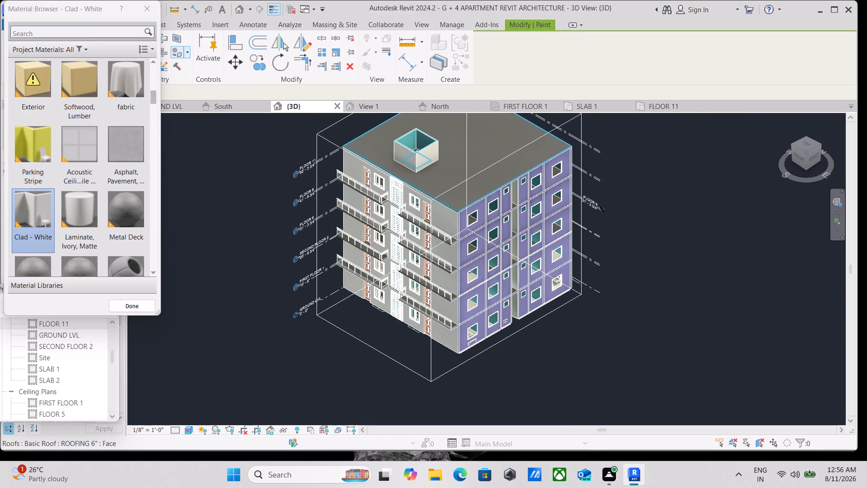
pyautogui.click(150, 7)
# Turn off the section box for the 3D view.
pyautogui.scroll(-2, 347, 213)
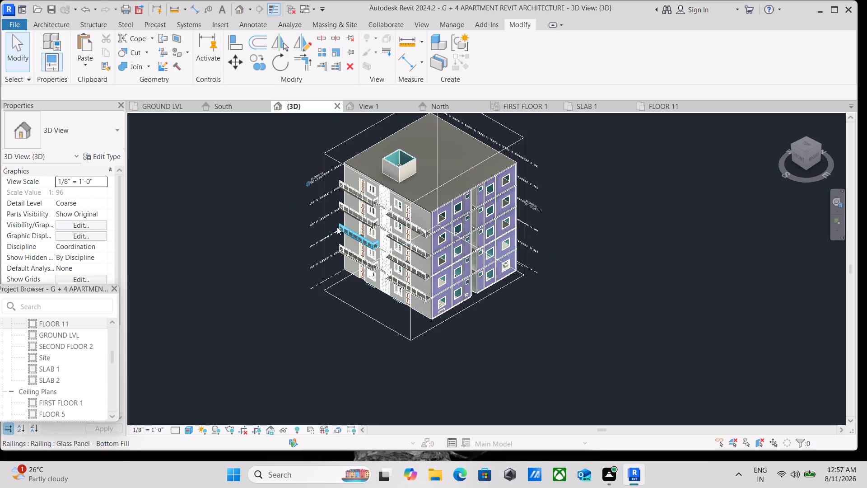
pyautogui.scroll(-4, 752, 200)
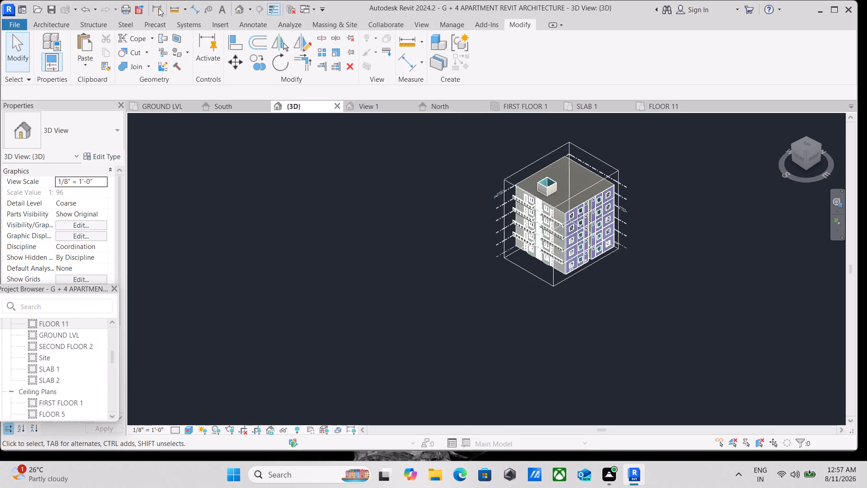
pyautogui.scroll(2, 32, 33)
pyautogui.scroll(3, 545, 173)
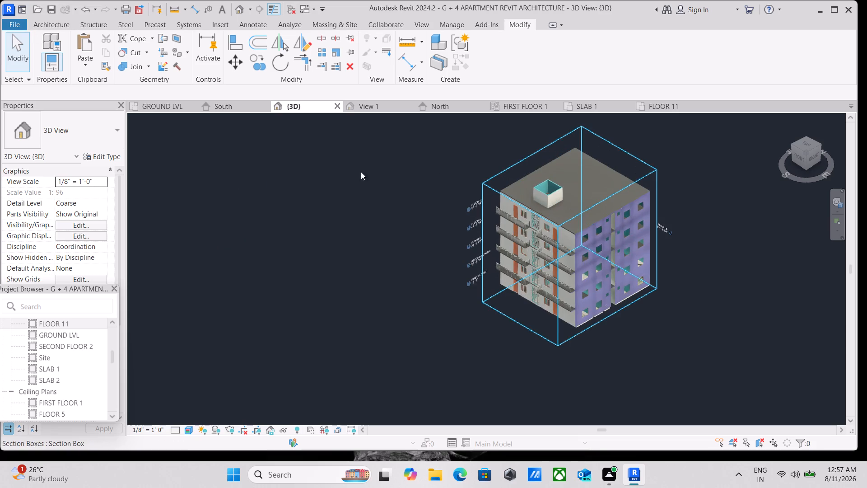
pyautogui.scroll(-8, 101, 236)
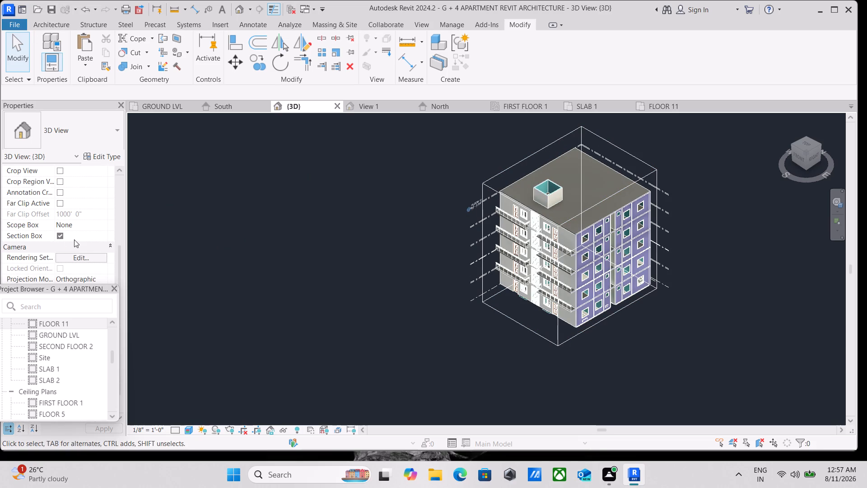
pyautogui.click(58, 233)
# Examine the building's balcony facade, stairwell screens and flat roof in the 3D view.
pyautogui.scroll(4, 466, 258)
pyautogui.scroll(4, 601, 280)
pyautogui.scroll(3, 677, 286)
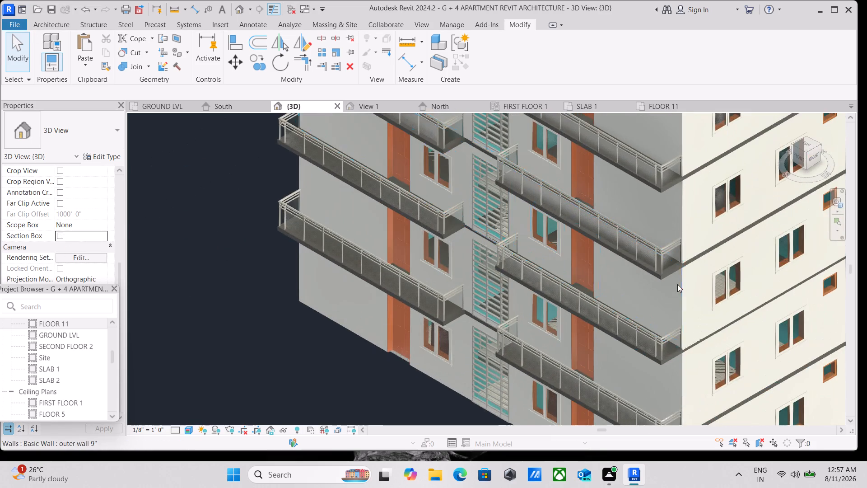
pyautogui.scroll(3, 681, 285)
pyautogui.scroll(3, 611, 238)
pyautogui.scroll(-2, 633, 195)
pyautogui.moveTo(633, 196); pyautogui.dragTo(633, 196, button='middle')
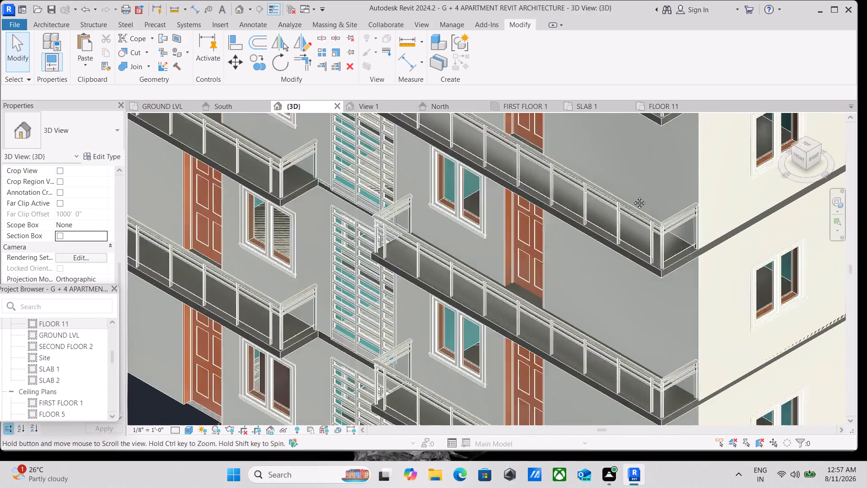
pyautogui.moveTo(633, 196); pyautogui.dragTo(555, 312, button='middle')
pyautogui.scroll(-3, 541, 319)
pyautogui.scroll(3, 379, 291)
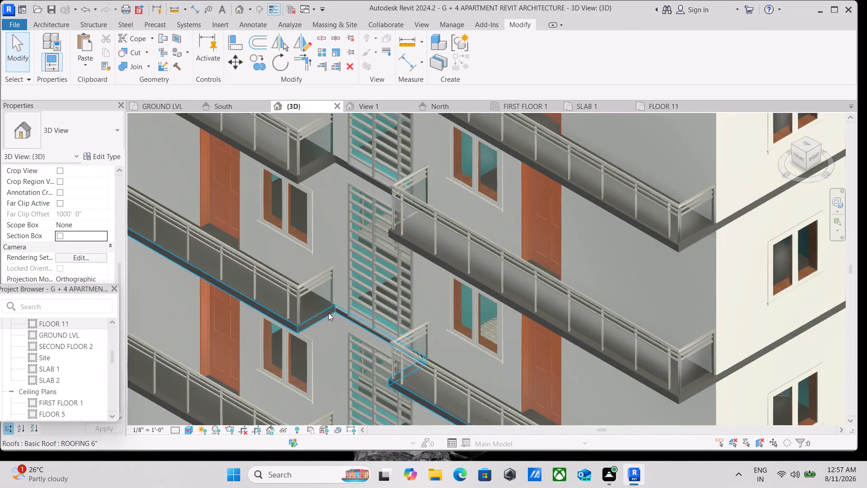
pyautogui.scroll(7, 341, 314)
pyautogui.scroll(-5, 360, 300)
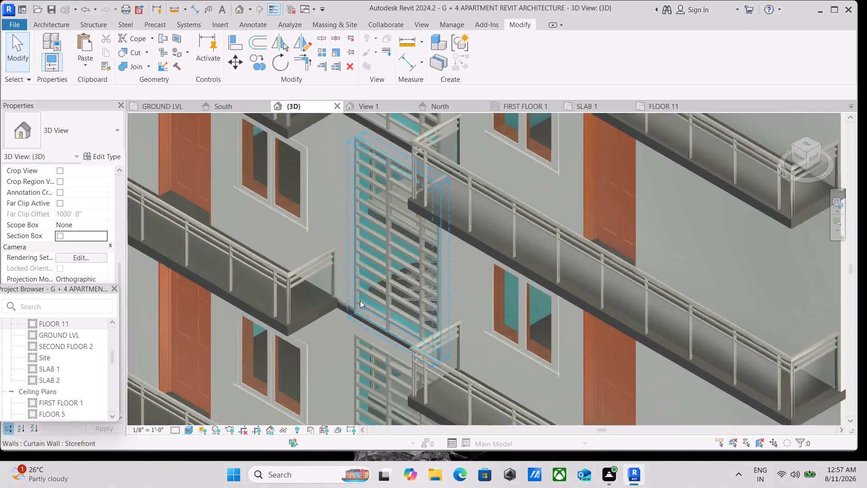
pyautogui.scroll(-8, 360, 300)
pyautogui.moveTo(360, 301); pyautogui.dragTo(354, 354, button='middle')
pyautogui.scroll(-1, 354, 348)
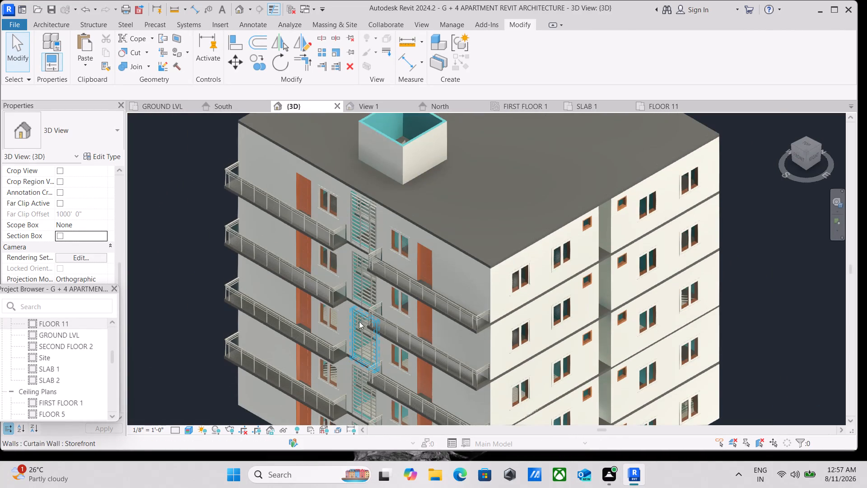
pyautogui.moveTo(396, 281); pyautogui.dragTo(378, 355, button='middle')
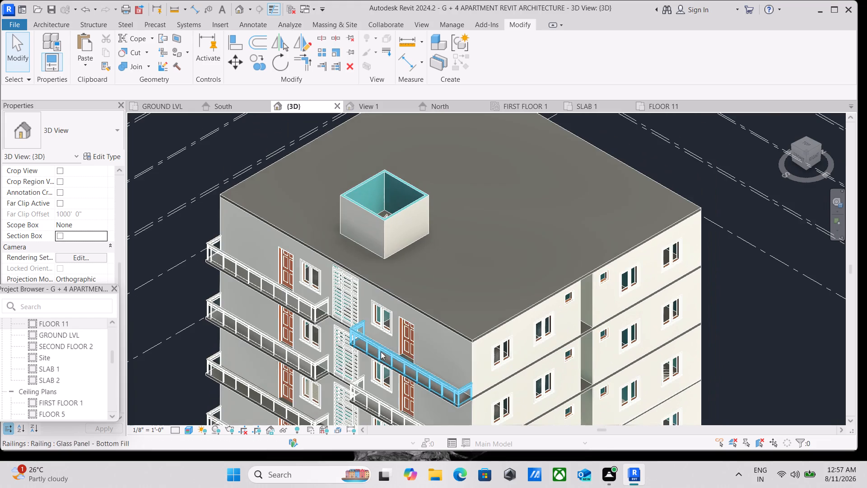
pyautogui.scroll(1, 509, 260)
pyautogui.moveTo(509, 260); pyautogui.dragTo(468, 386, button='middle')
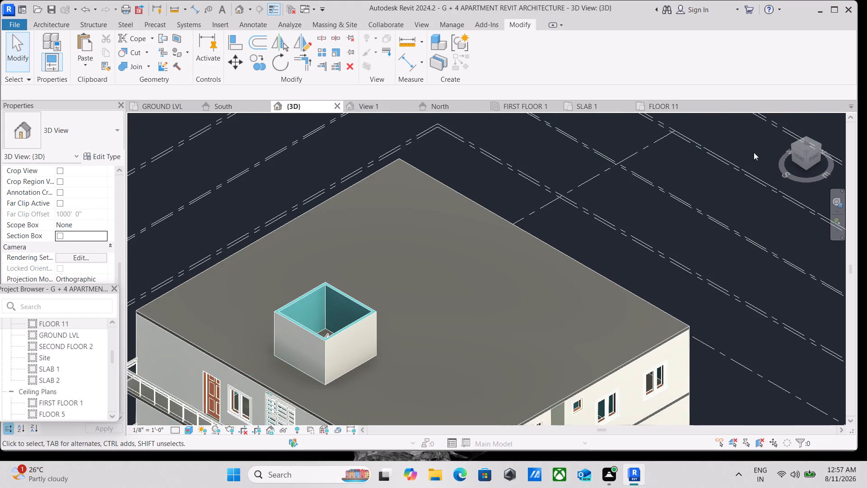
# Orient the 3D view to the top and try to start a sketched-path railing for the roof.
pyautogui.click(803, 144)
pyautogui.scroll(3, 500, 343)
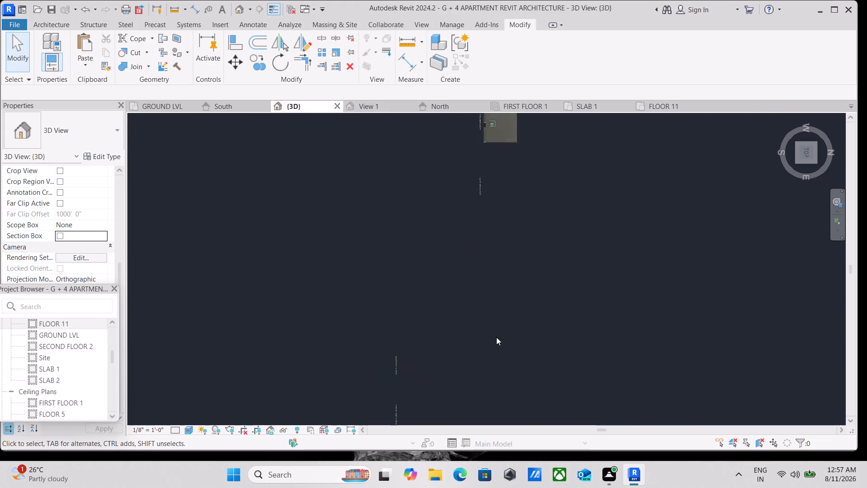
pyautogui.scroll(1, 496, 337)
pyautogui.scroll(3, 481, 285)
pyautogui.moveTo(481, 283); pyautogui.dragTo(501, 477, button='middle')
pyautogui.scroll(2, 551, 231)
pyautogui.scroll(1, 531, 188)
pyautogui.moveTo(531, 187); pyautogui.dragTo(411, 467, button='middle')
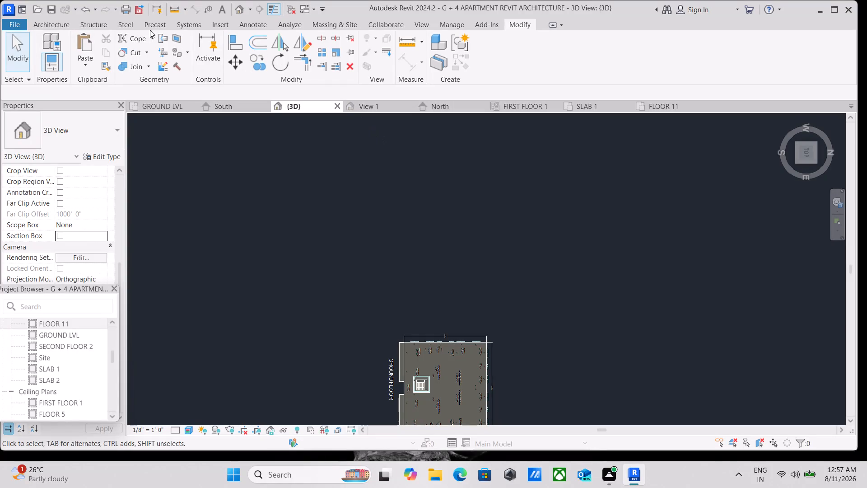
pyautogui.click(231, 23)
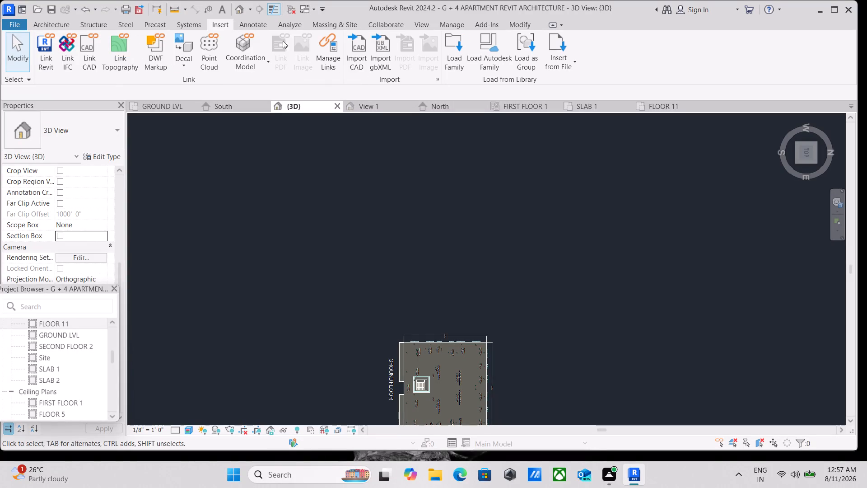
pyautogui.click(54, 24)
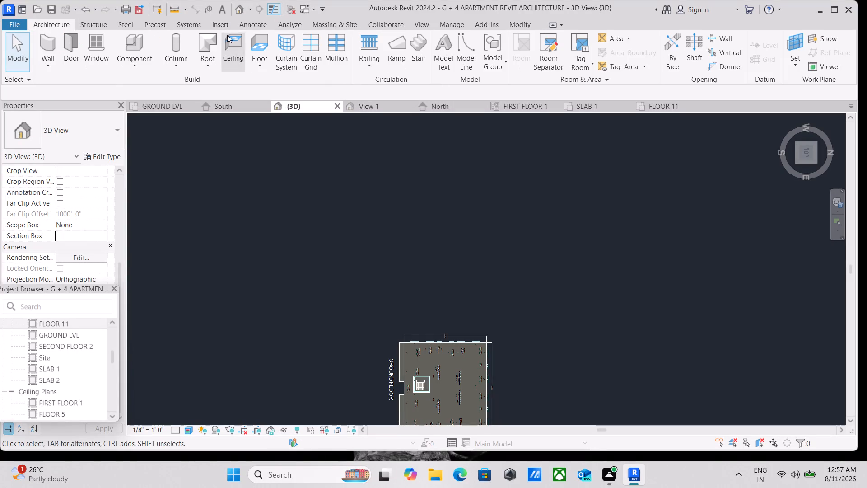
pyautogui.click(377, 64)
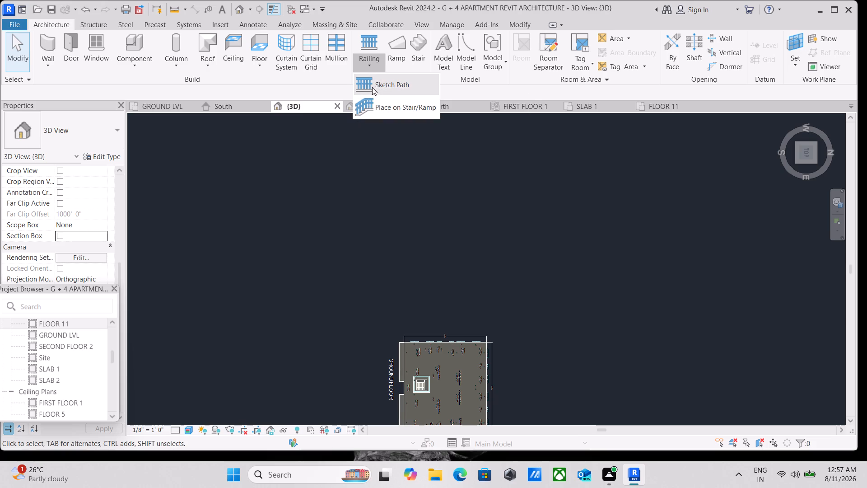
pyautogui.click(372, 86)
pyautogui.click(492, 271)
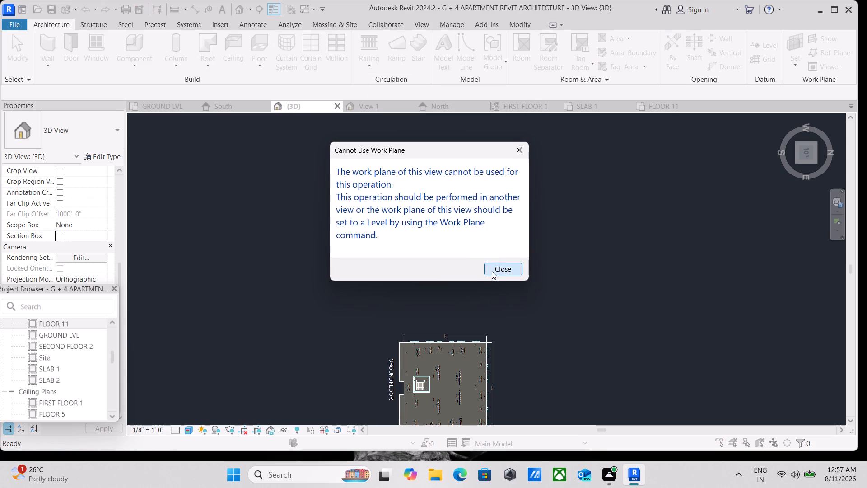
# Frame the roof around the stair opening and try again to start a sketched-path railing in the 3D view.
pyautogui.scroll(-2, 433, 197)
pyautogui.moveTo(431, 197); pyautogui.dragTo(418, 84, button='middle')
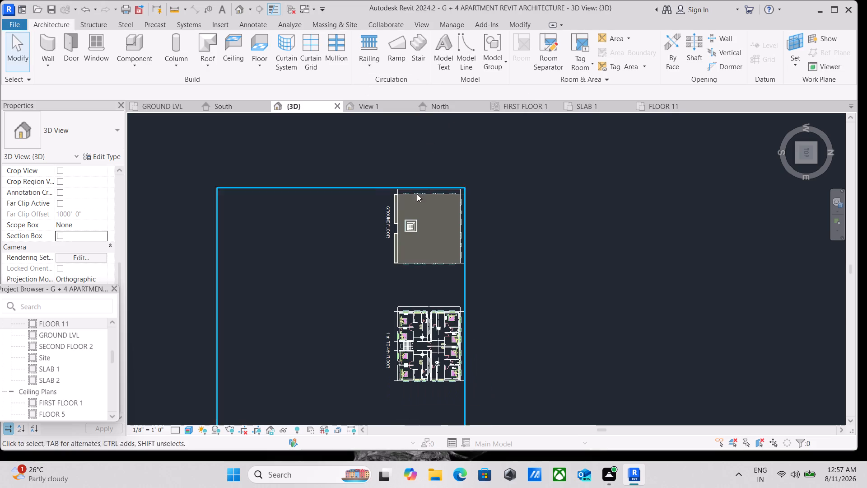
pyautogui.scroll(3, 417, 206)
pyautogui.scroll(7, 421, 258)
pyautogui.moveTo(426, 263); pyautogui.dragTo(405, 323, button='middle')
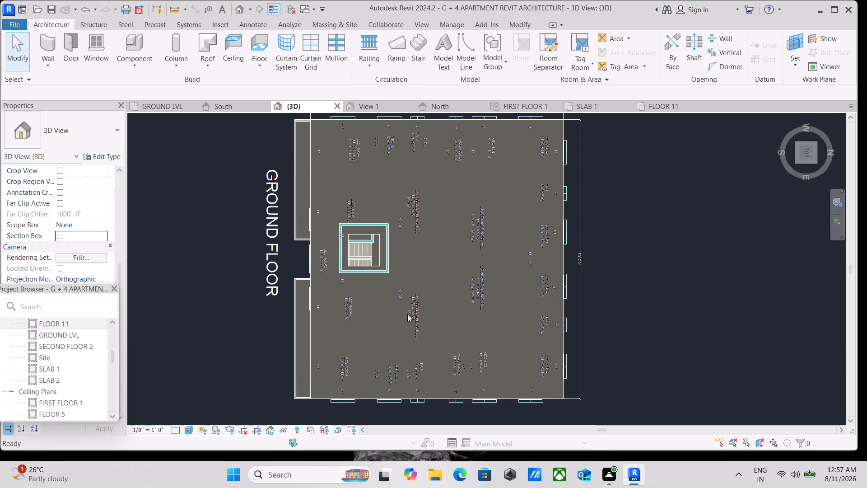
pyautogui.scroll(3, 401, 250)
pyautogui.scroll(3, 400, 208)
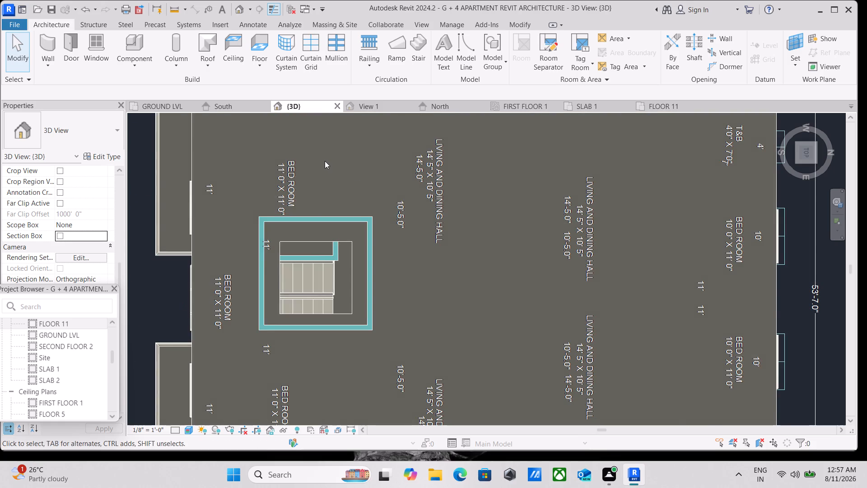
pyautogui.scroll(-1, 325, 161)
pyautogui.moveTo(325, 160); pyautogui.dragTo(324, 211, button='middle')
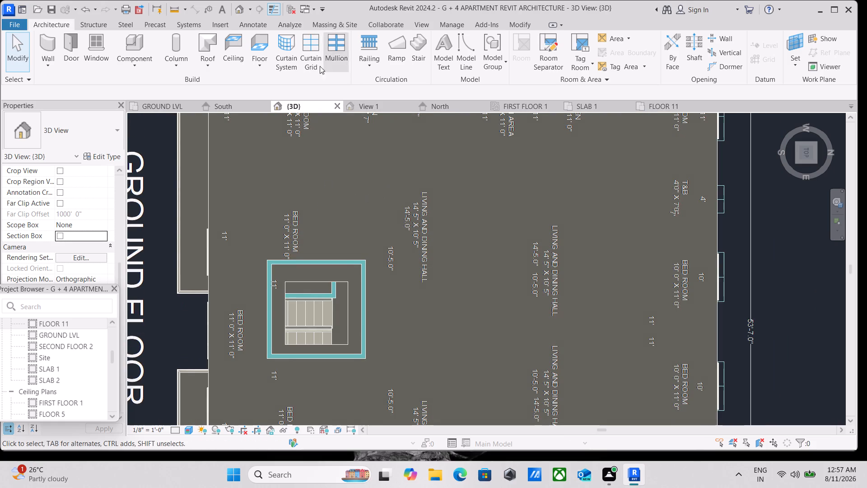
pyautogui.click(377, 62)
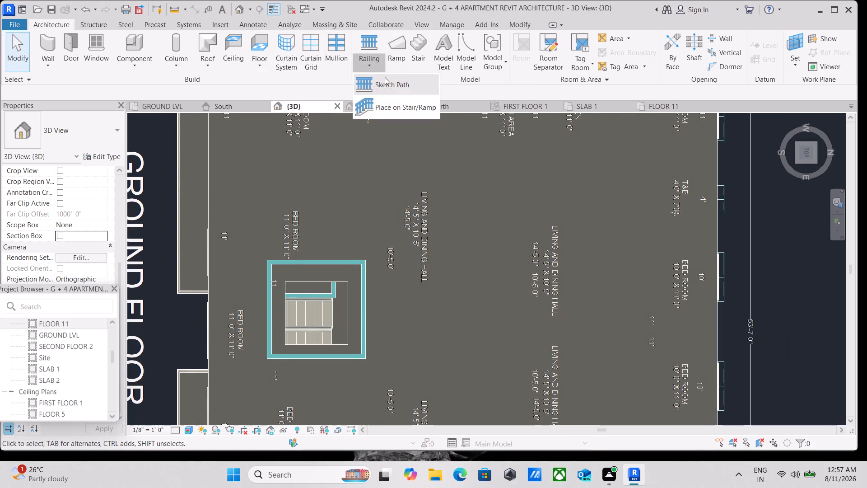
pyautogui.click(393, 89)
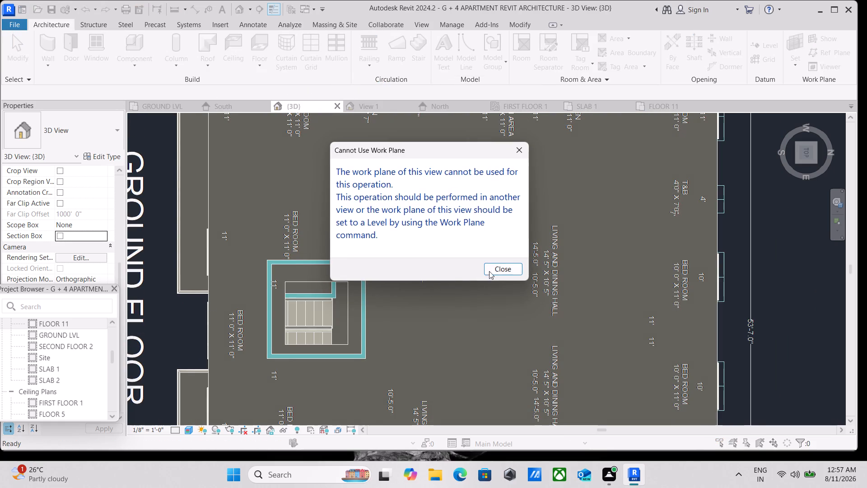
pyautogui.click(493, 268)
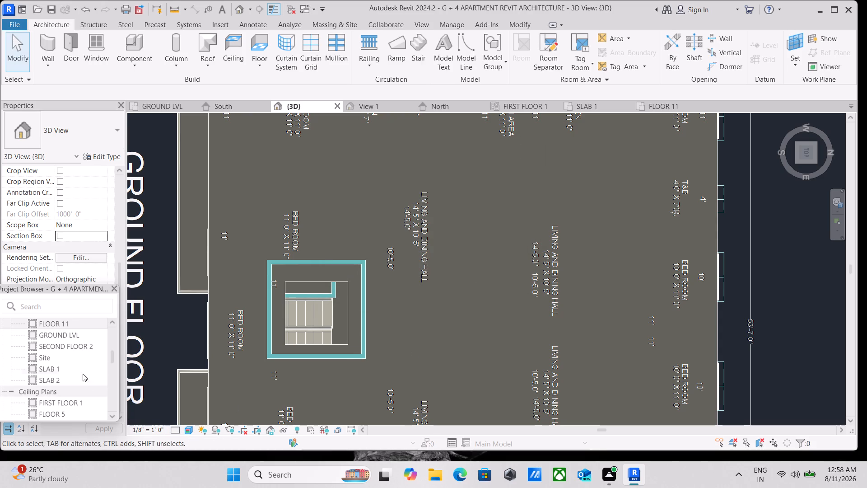
# Open the FLOOR 11 ceiling plan and set its underlay range base level to GROUND LVL.
pyautogui.scroll(-2, 79, 364)
pyautogui.doubleClick(47, 365)
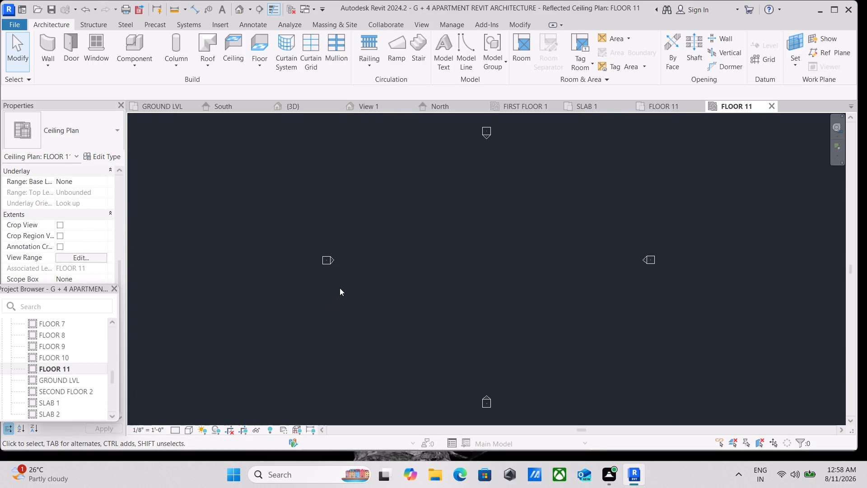
pyautogui.scroll(-1, 340, 287)
pyautogui.scroll(1, 336, 291)
pyautogui.scroll(1, 77, 264)
pyautogui.scroll(-1, 77, 263)
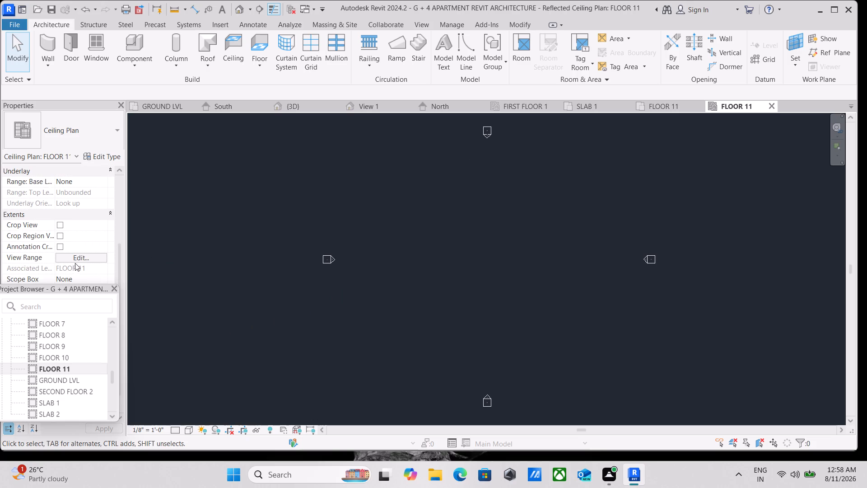
pyautogui.scroll(-2, 70, 263)
pyautogui.scroll(2, 60, 269)
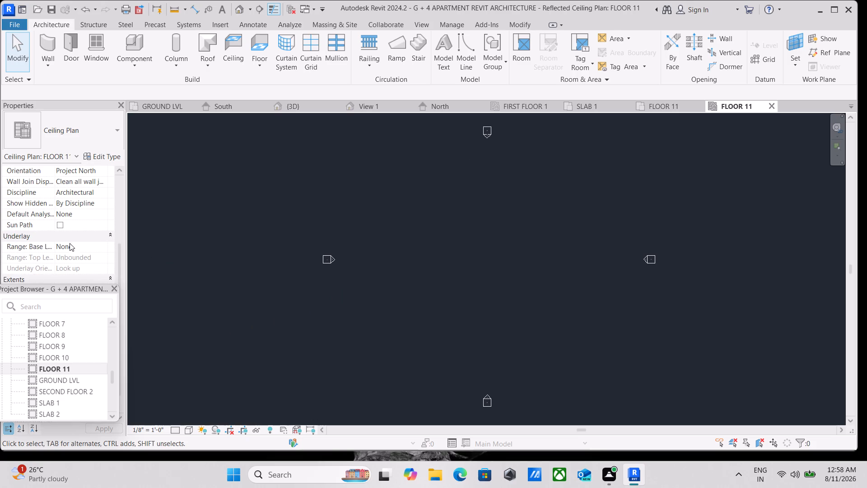
pyautogui.click(73, 244)
pyautogui.click(102, 249)
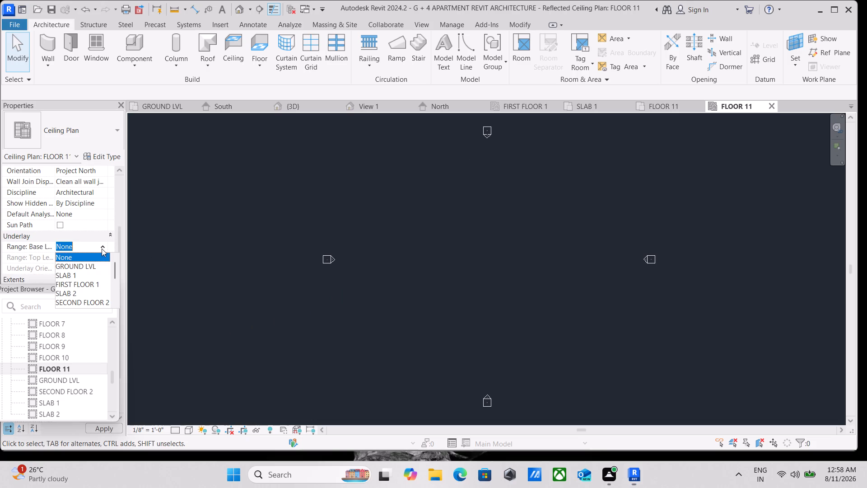
pyautogui.click(80, 266)
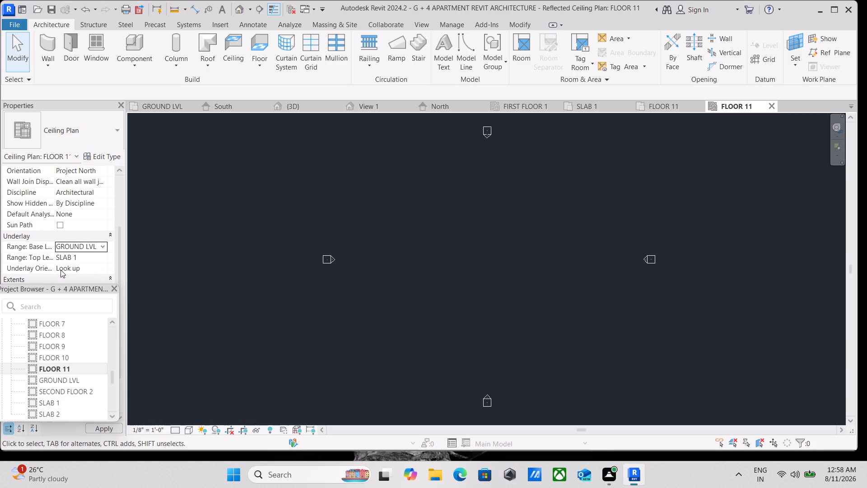
pyautogui.scroll(-1, 57, 304)
pyautogui.scroll(3, 460, 258)
pyautogui.scroll(1, 546, 248)
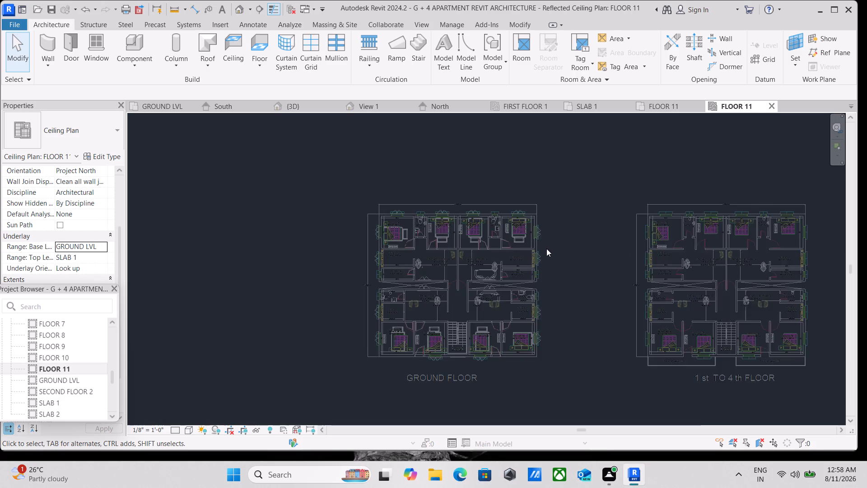
pyautogui.scroll(2, 546, 249)
pyautogui.scroll(2, 325, 251)
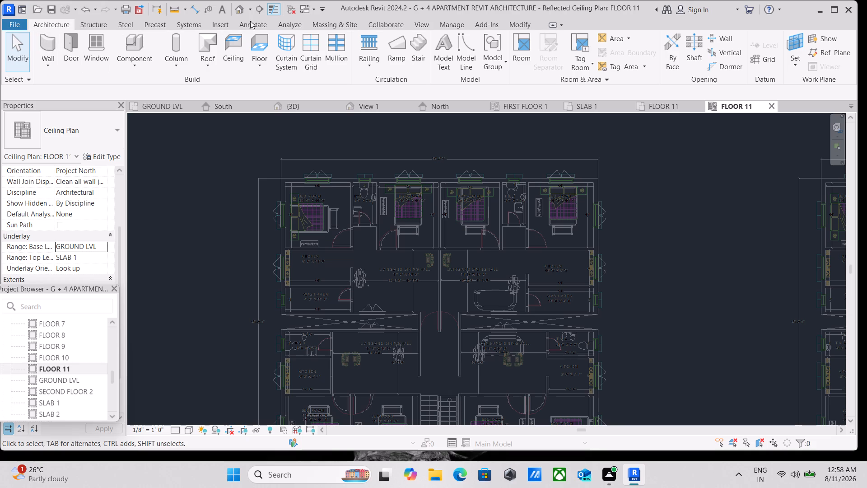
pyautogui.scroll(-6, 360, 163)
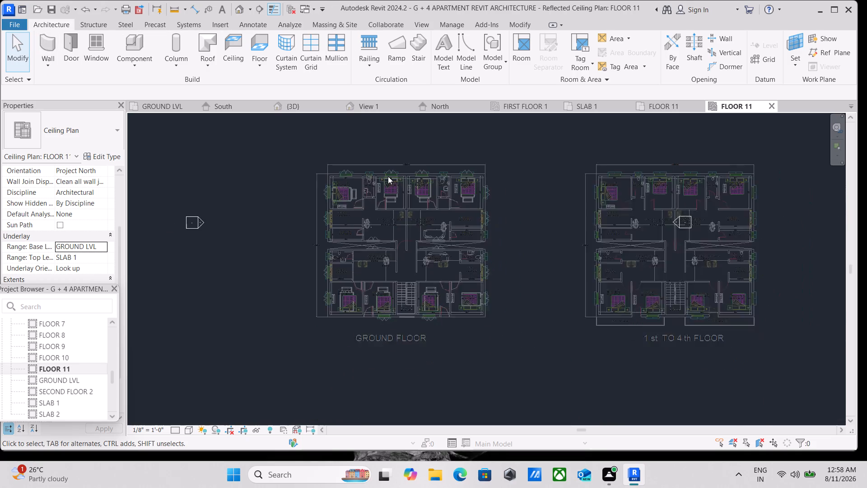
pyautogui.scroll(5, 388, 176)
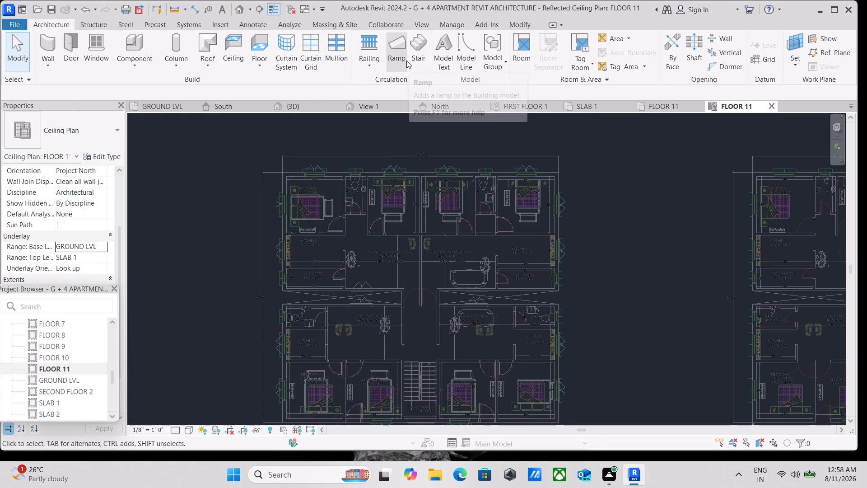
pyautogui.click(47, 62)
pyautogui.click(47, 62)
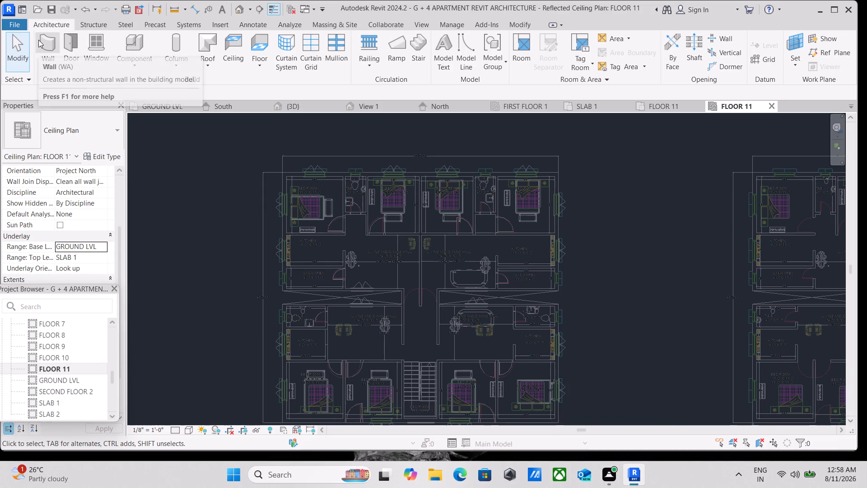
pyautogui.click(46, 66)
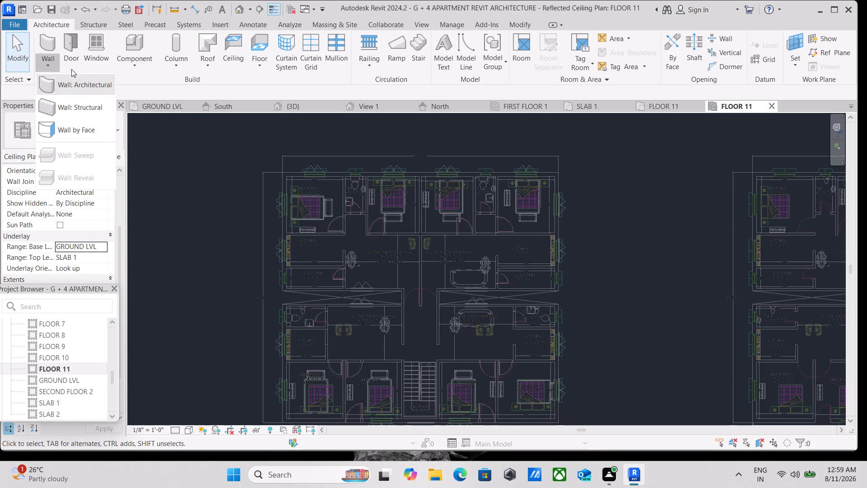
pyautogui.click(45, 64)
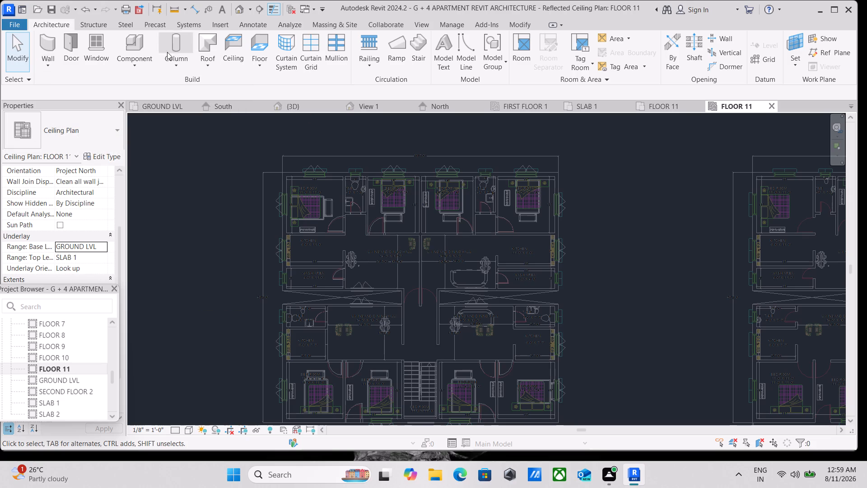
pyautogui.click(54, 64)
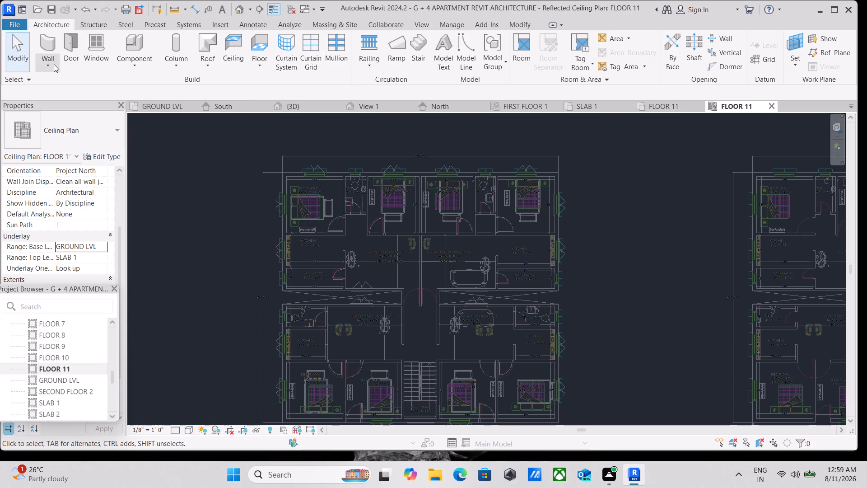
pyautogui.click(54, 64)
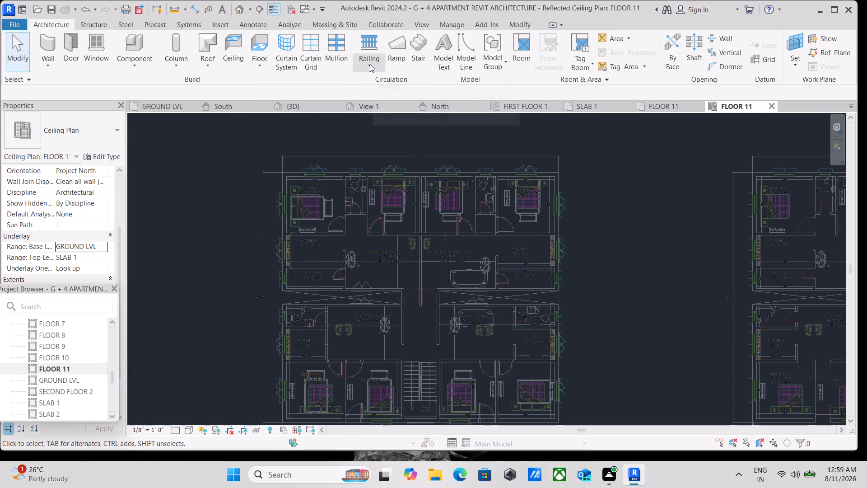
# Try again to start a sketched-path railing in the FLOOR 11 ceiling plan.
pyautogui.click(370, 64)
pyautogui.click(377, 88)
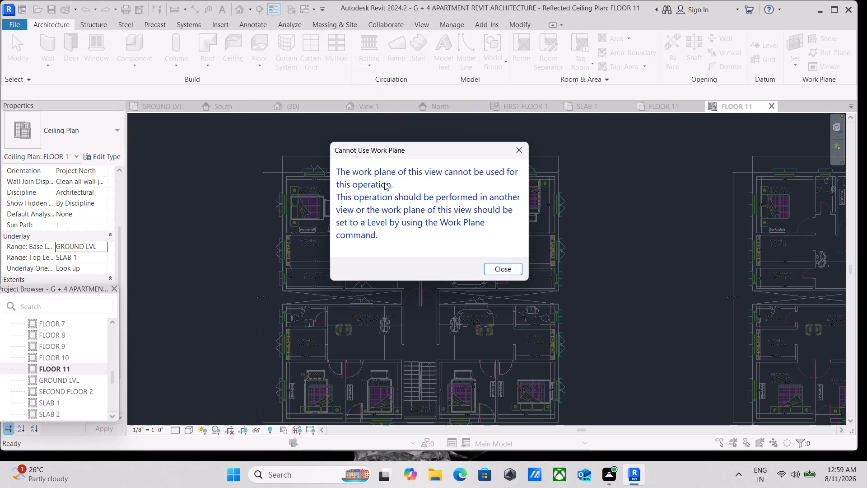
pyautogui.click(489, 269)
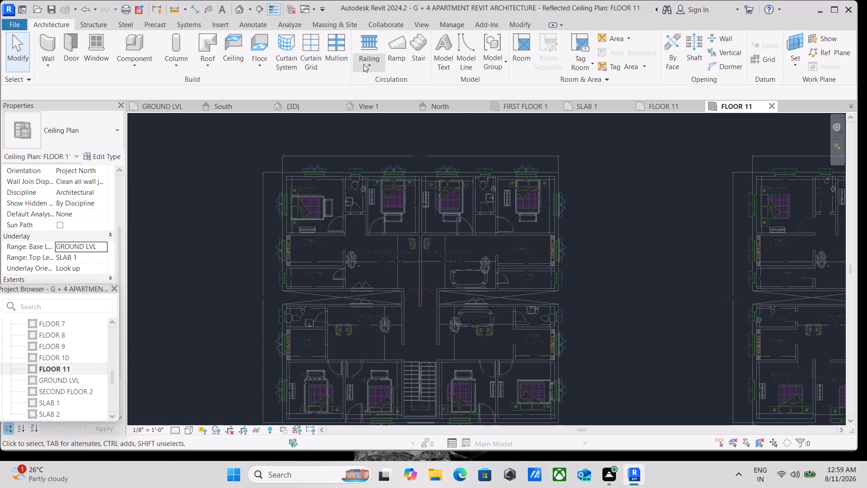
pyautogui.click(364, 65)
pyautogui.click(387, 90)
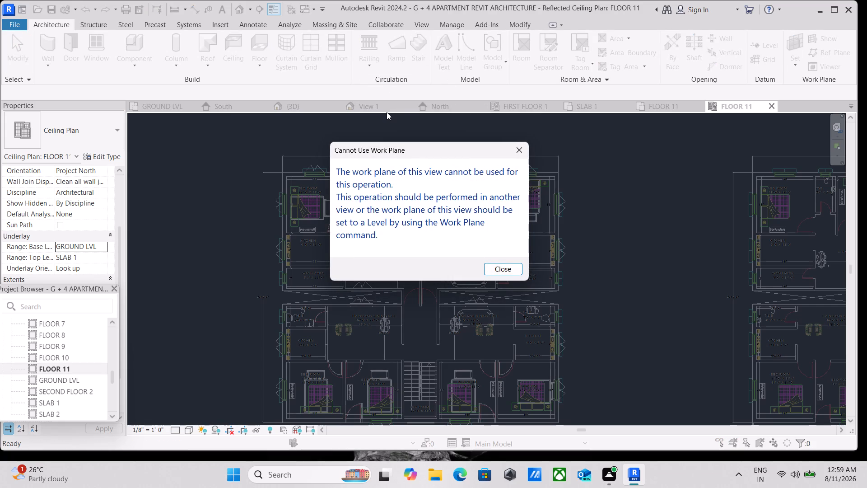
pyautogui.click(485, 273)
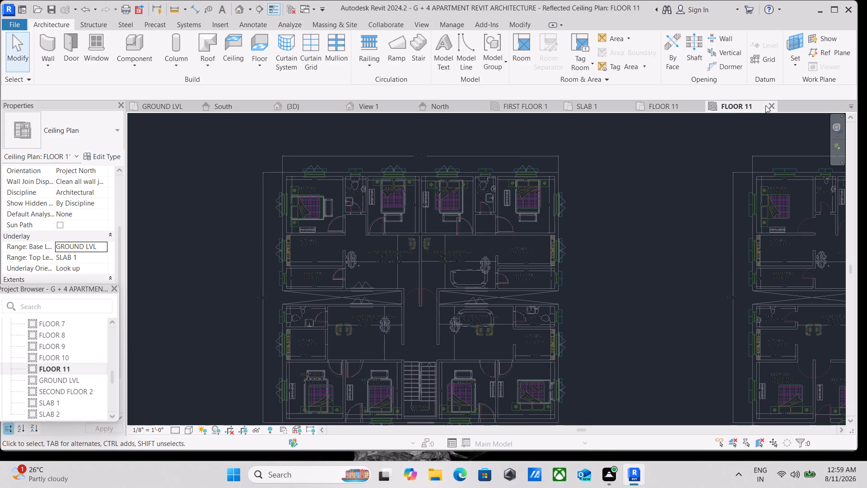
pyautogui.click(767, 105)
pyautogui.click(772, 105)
# Switch to the FLOOR 11 floor plan and set its underlay range base level to GROUND LVL.
pyautogui.click(674, 108)
pyautogui.scroll(5, 518, 284)
pyautogui.scroll(-1, 520, 263)
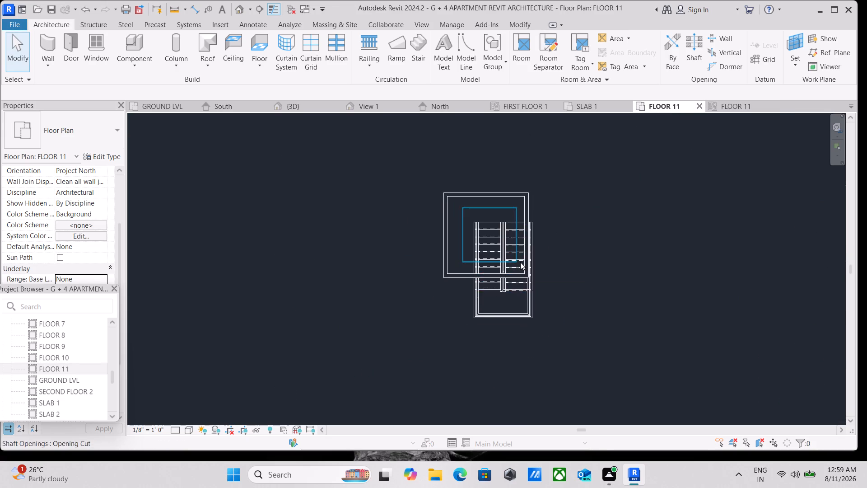
pyautogui.scroll(-1, 520, 262)
pyautogui.scroll(-2, 590, 231)
pyautogui.scroll(-2, 648, 186)
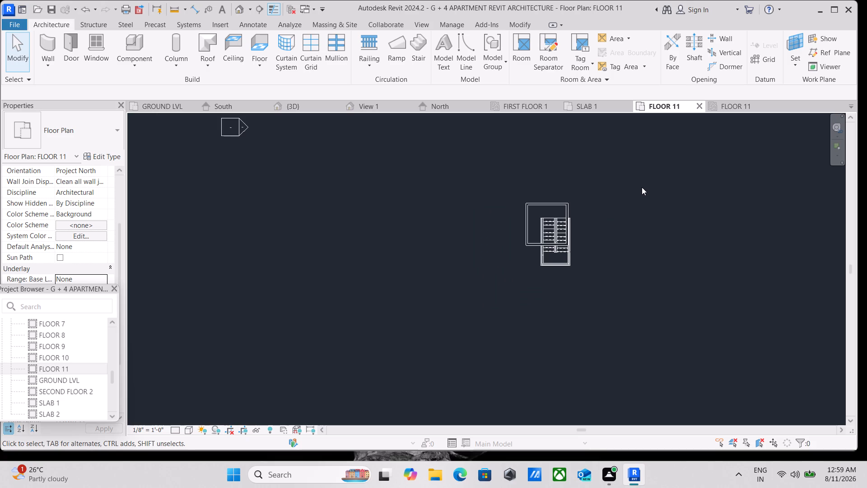
pyautogui.moveTo(641, 191); pyautogui.dragTo(613, 248, button='middle')
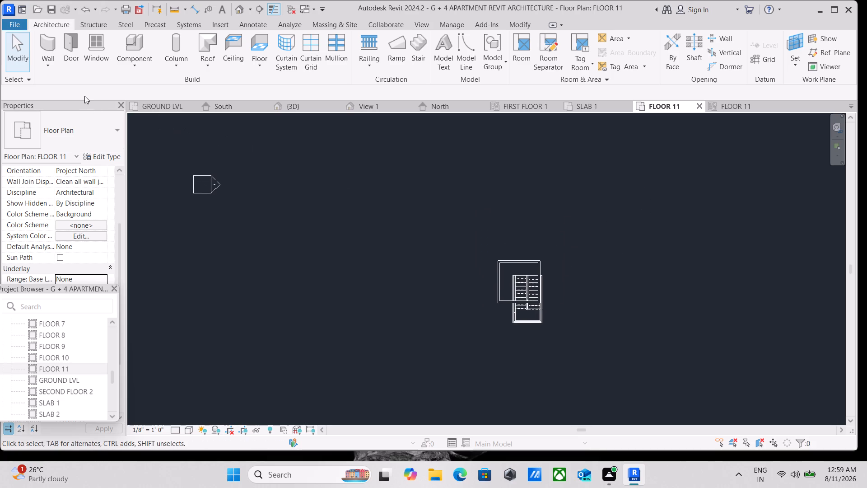
pyautogui.scroll(-2, 46, 264)
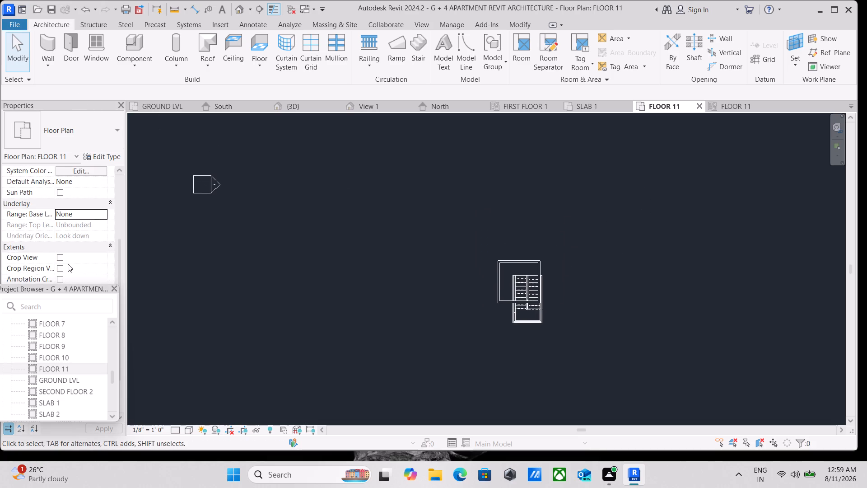
pyautogui.scroll(1, 68, 263)
pyautogui.scroll(-1, 70, 252)
pyautogui.scroll(1, 70, 248)
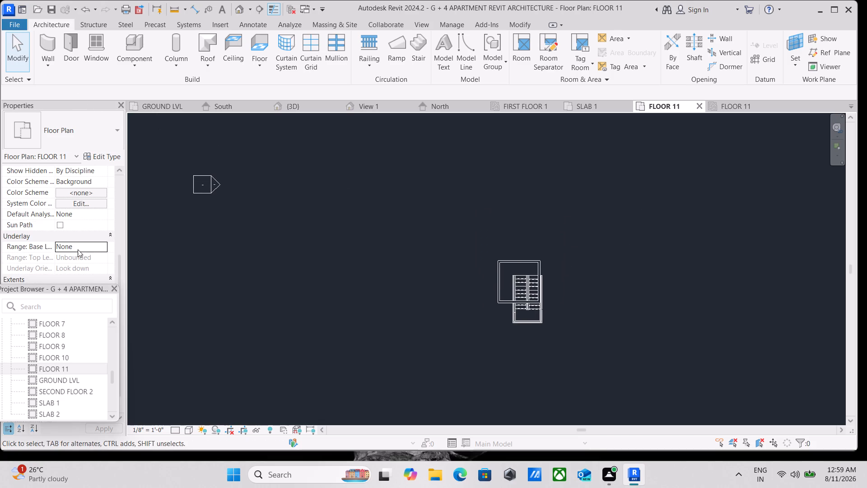
pyautogui.click(98, 240)
pyautogui.scroll(-1, 67, 258)
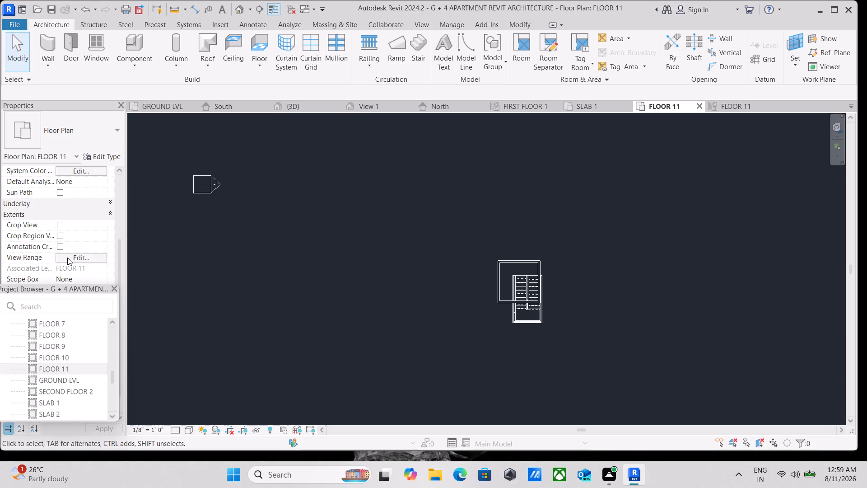
pyautogui.scroll(-2, 76, 250)
pyautogui.scroll(2, 97, 242)
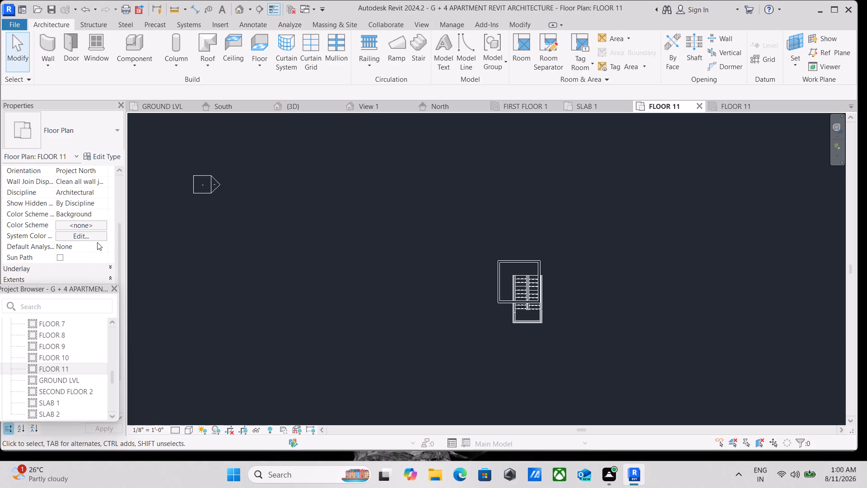
pyautogui.scroll(-2, 97, 242)
pyautogui.scroll(1, 95, 243)
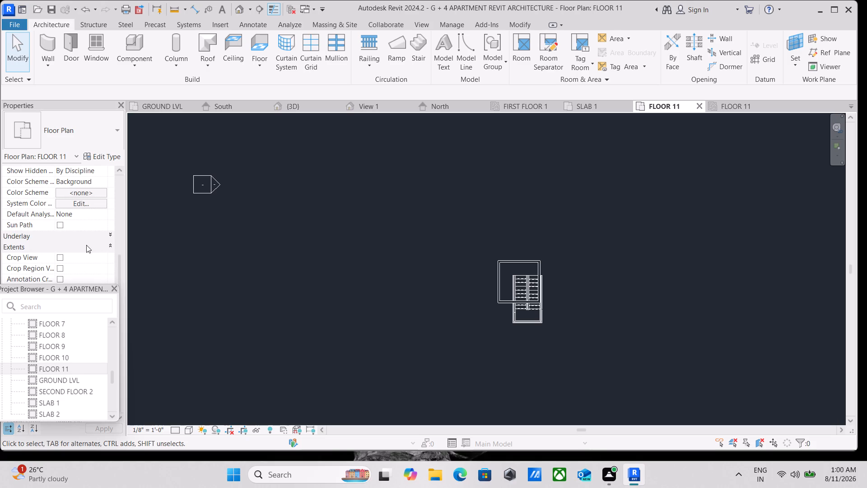
pyautogui.click(100, 235)
pyautogui.click(89, 249)
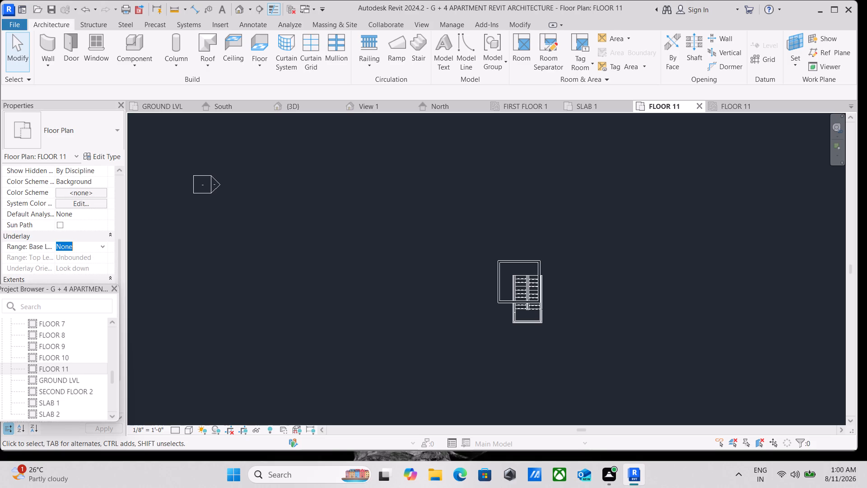
pyautogui.click(102, 244)
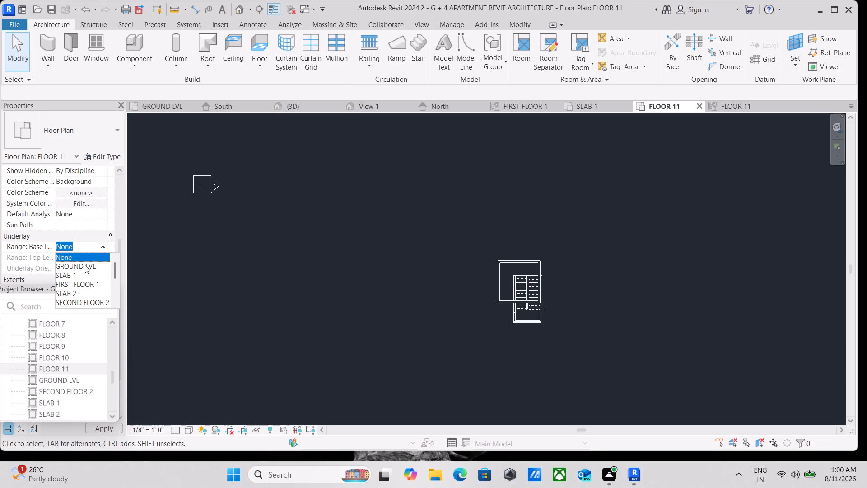
pyautogui.click(85, 265)
pyautogui.scroll(-1, 263, 239)
pyautogui.moveTo(297, 245); pyautogui.dragTo(246, 282, button='middle')
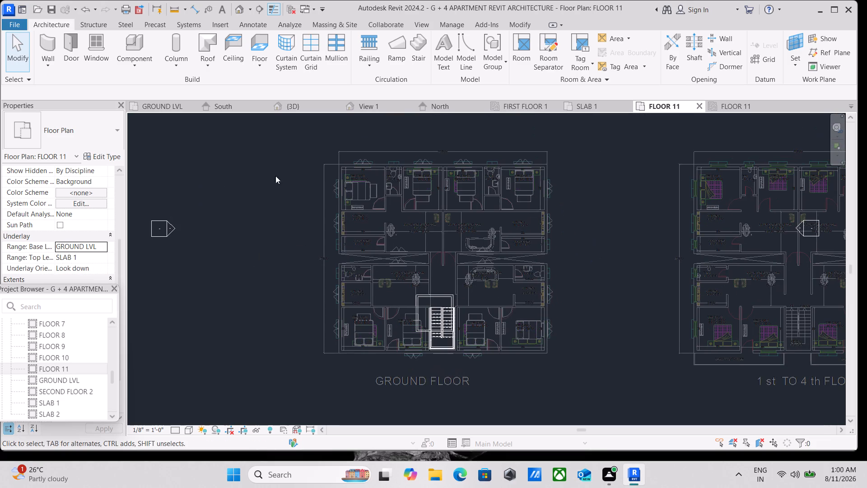
# Create a sketched-path Handrail - Rectangular railing on FLOOR 11, a rectangle about 52'-6" by 48'-3" around the building's outer walls, with a 2" offset.
pyautogui.click(365, 61)
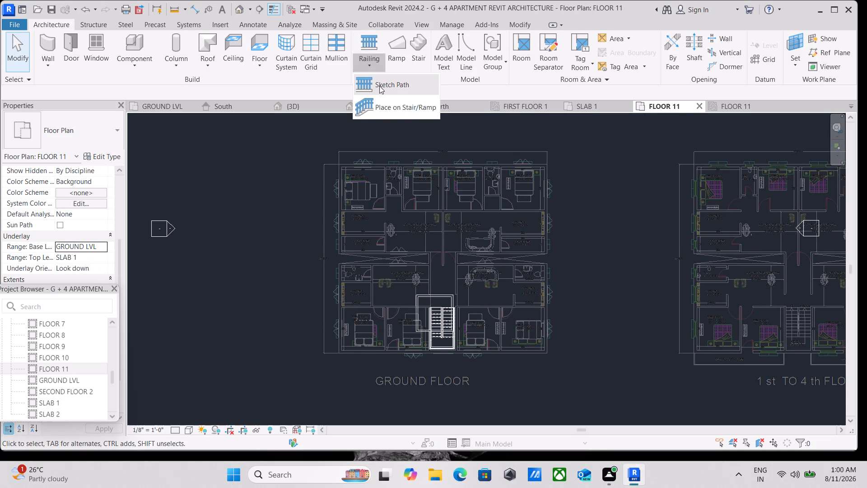
pyautogui.click(379, 86)
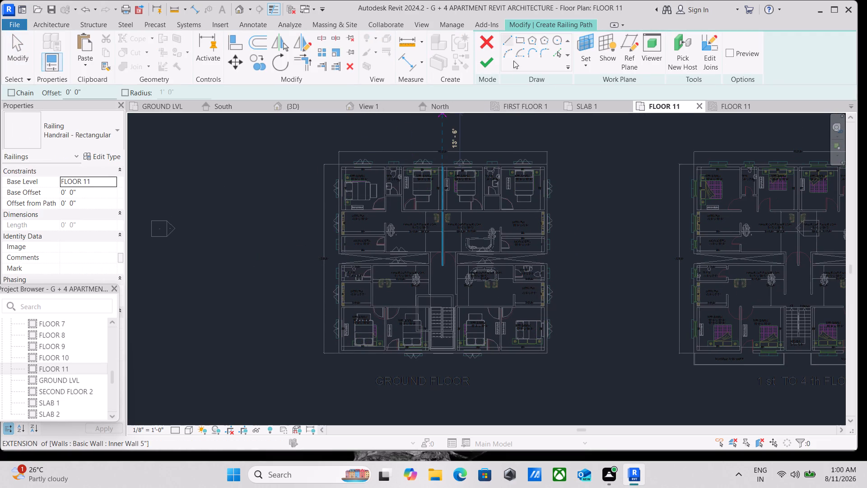
pyautogui.moveTo(96, 93); pyautogui.dragTo(42, 95)
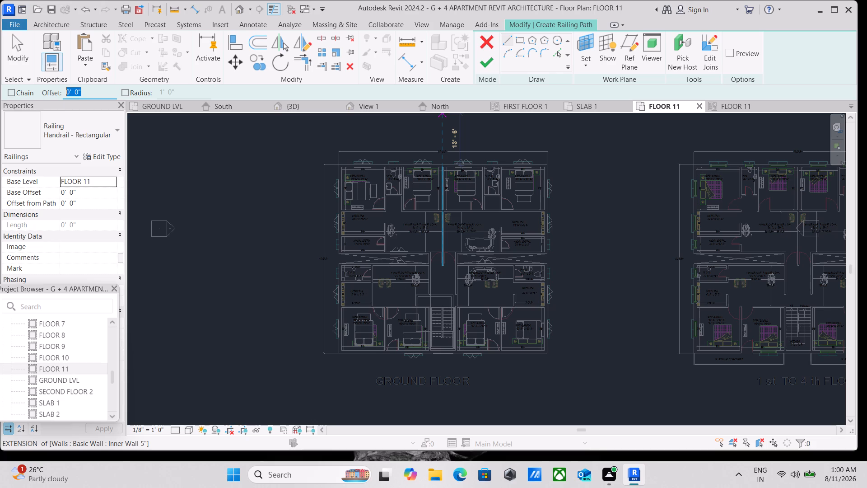
pyautogui.moveTo(42, 95); pyautogui.dragTo(29, 95)
pyautogui.press('2')
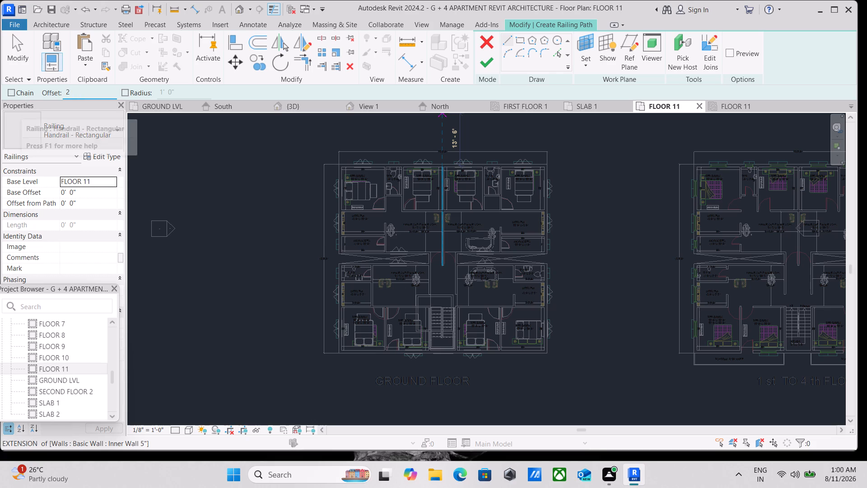
pyautogui.hotkey('shift', '"')
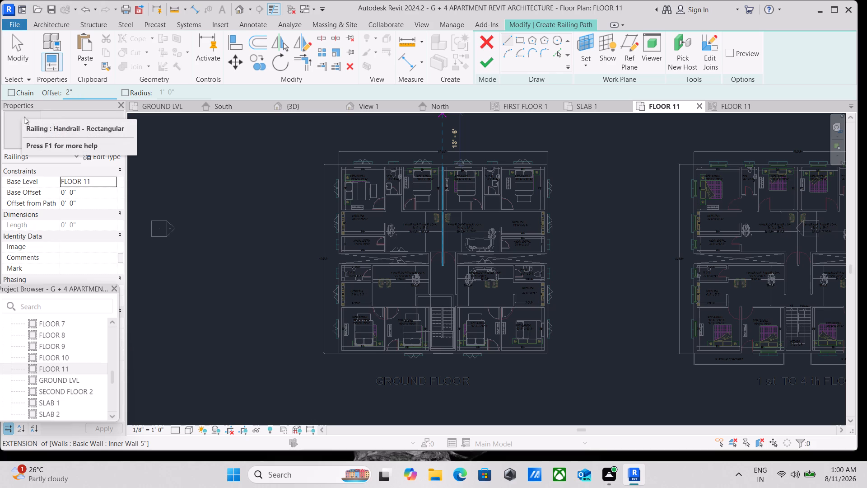
pyautogui.press('Return')
pyautogui.moveTo(339, 164); pyautogui.dragTo(343, 179)
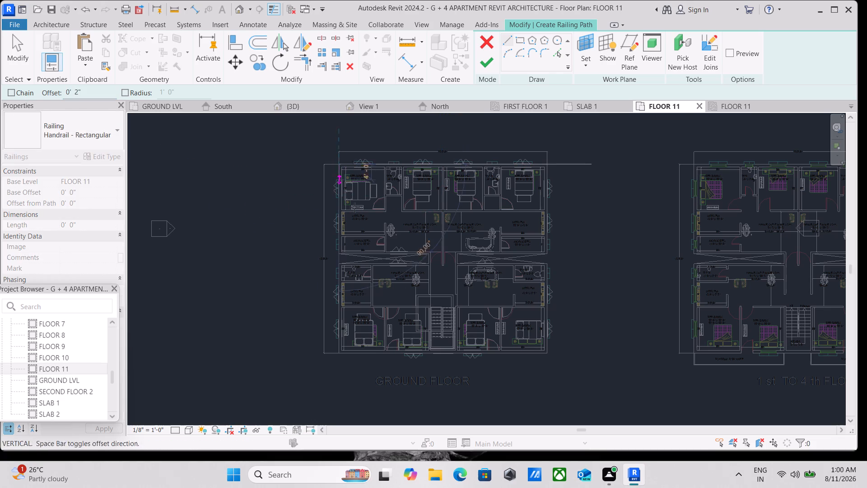
pyautogui.press('Escape')
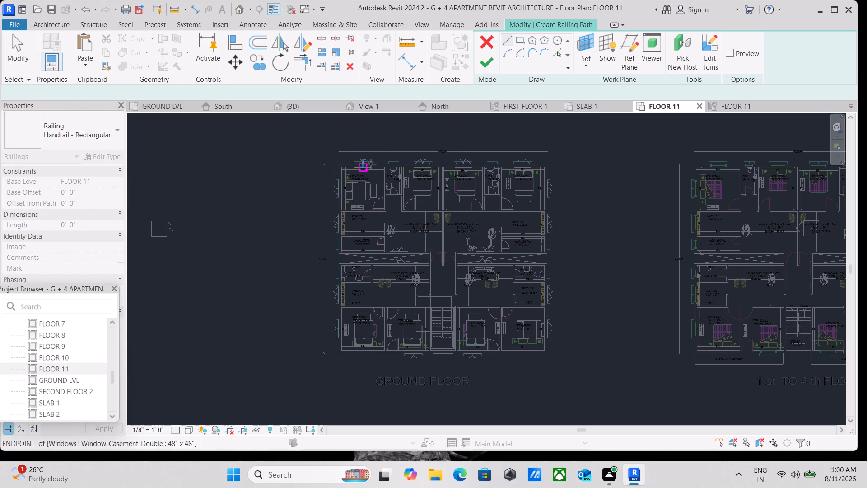
pyautogui.click(517, 39)
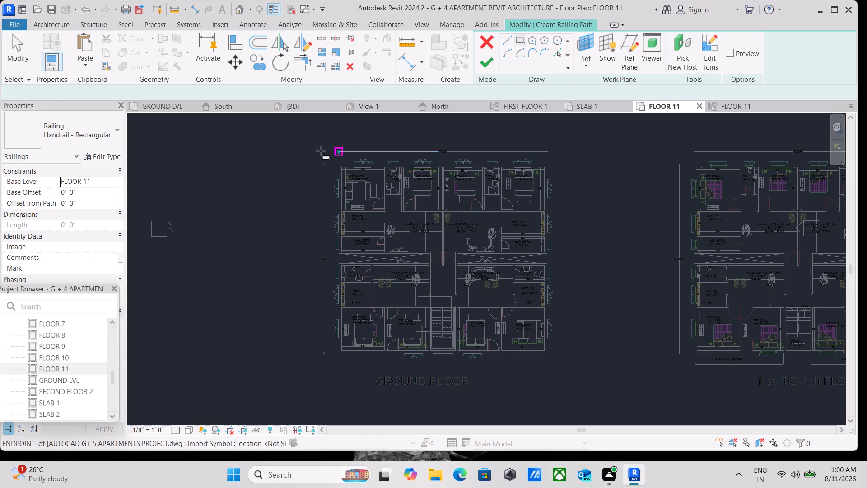
pyautogui.click(339, 162)
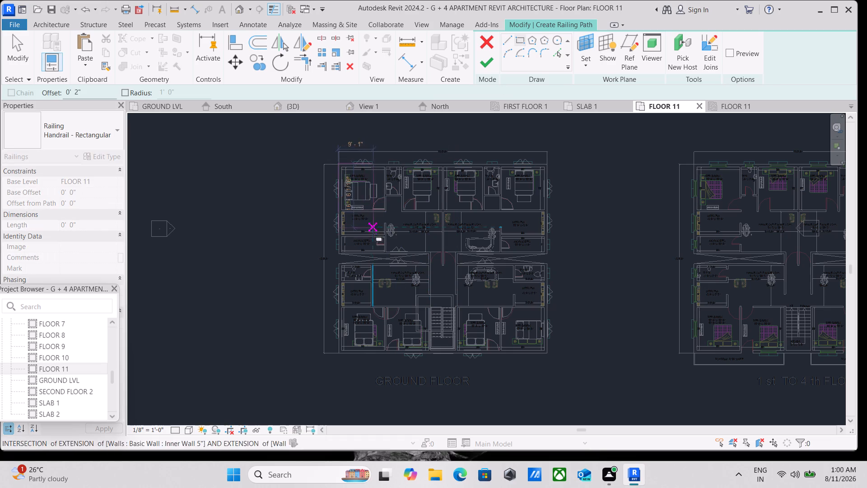
pyautogui.press('space')
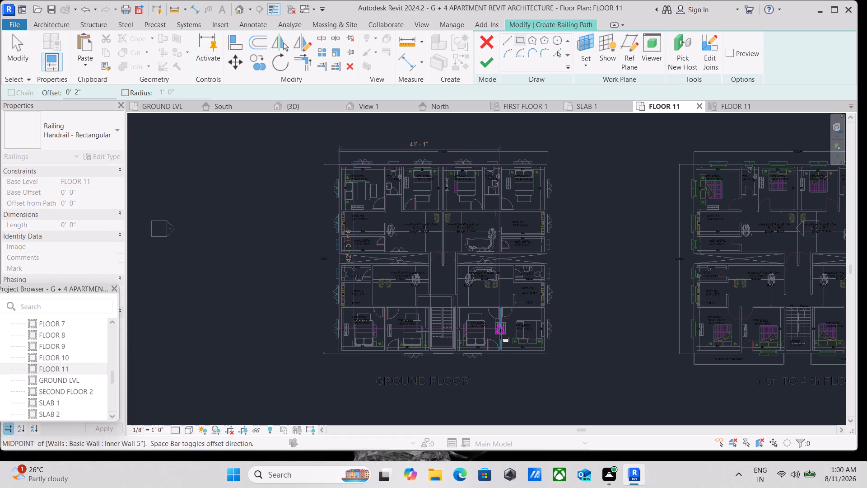
pyautogui.click(545, 354)
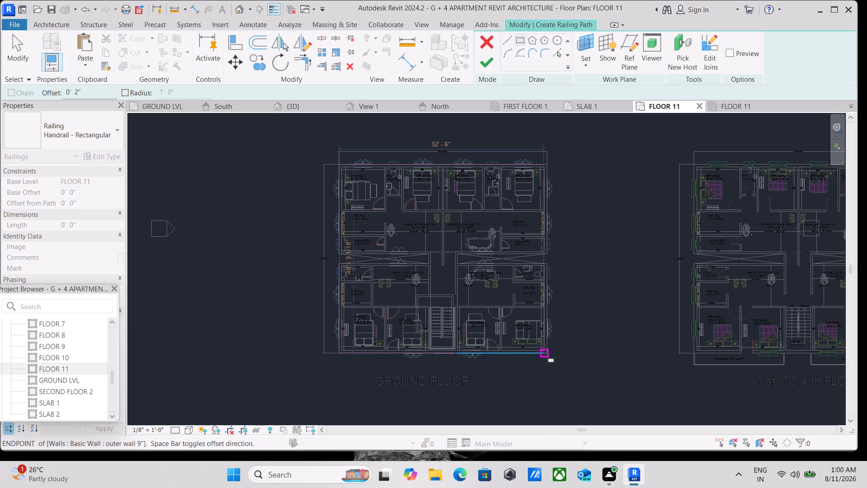
pyautogui.scroll(3, 382, 369)
pyautogui.scroll(3, 342, 372)
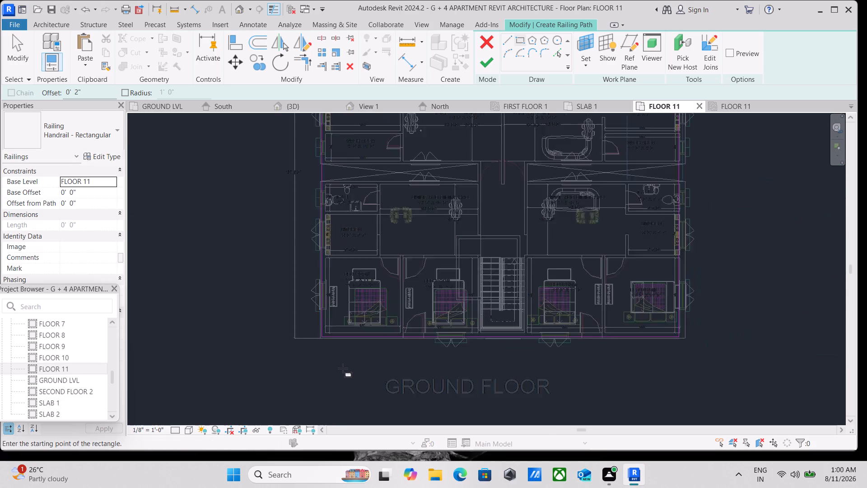
pyautogui.scroll(4, 334, 343)
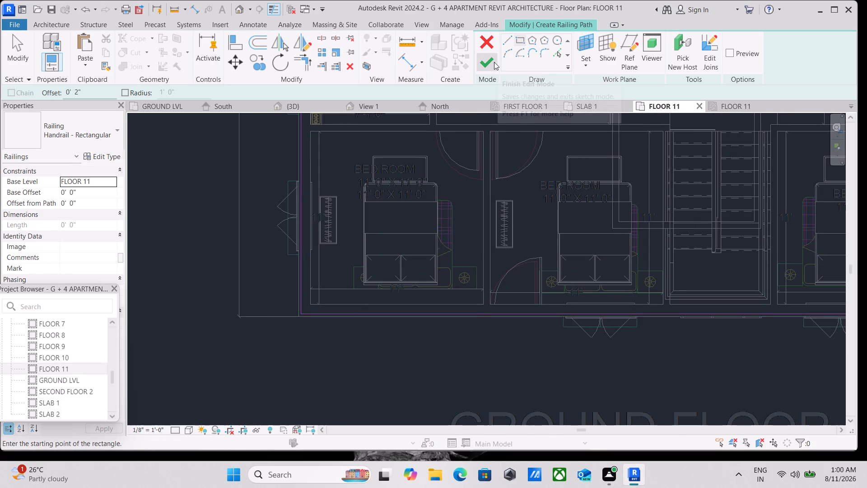
pyautogui.click(493, 63)
# Inspect the new roof perimeter railing in the 3D view, checking its corners and its alignment with the roof edges.
pyautogui.scroll(-2, 431, 190)
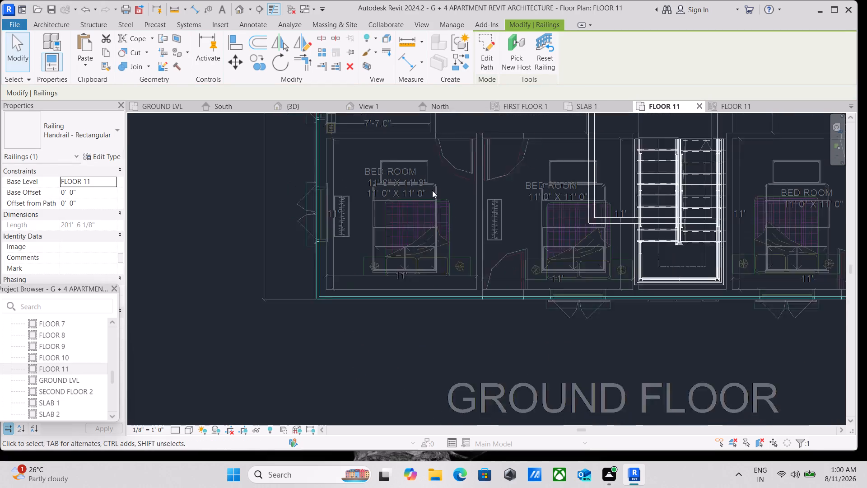
pyautogui.scroll(-6, 432, 190)
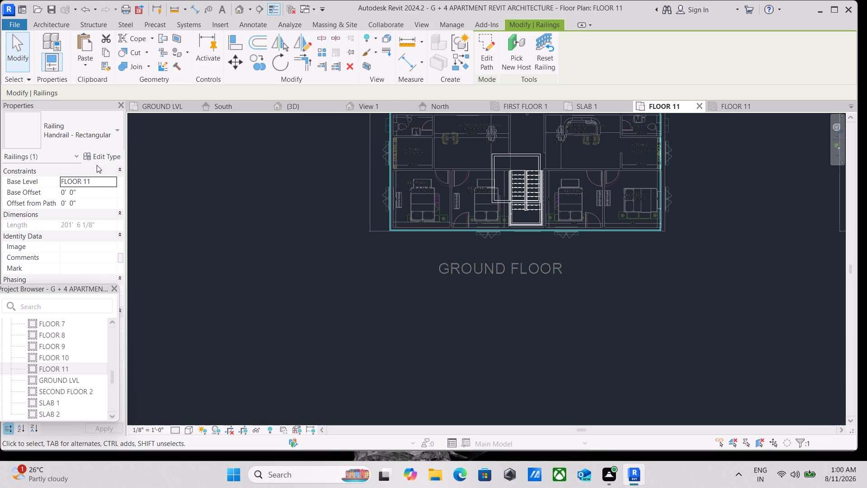
pyautogui.scroll(-2, 484, 132)
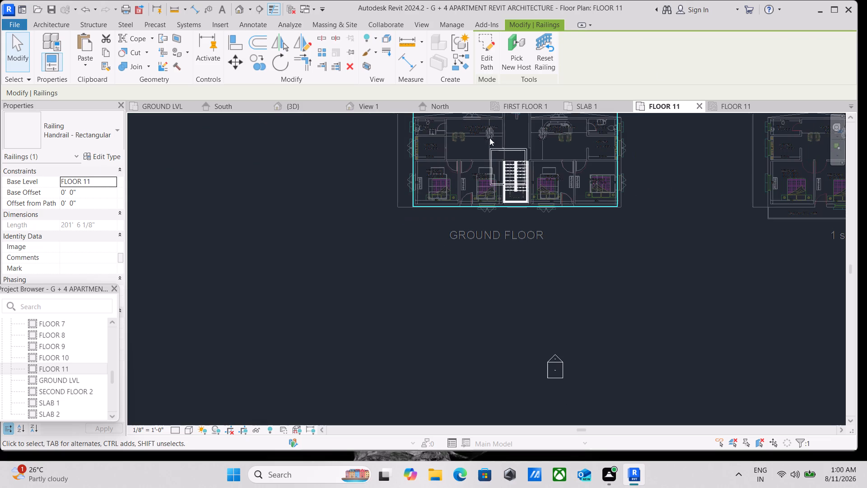
pyautogui.scroll(-2, 538, 124)
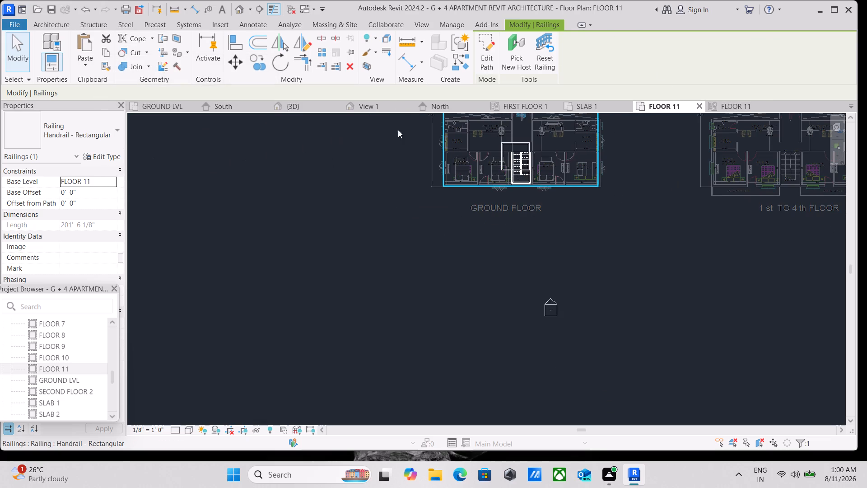
pyautogui.click(289, 105)
pyautogui.scroll(-4, 427, 238)
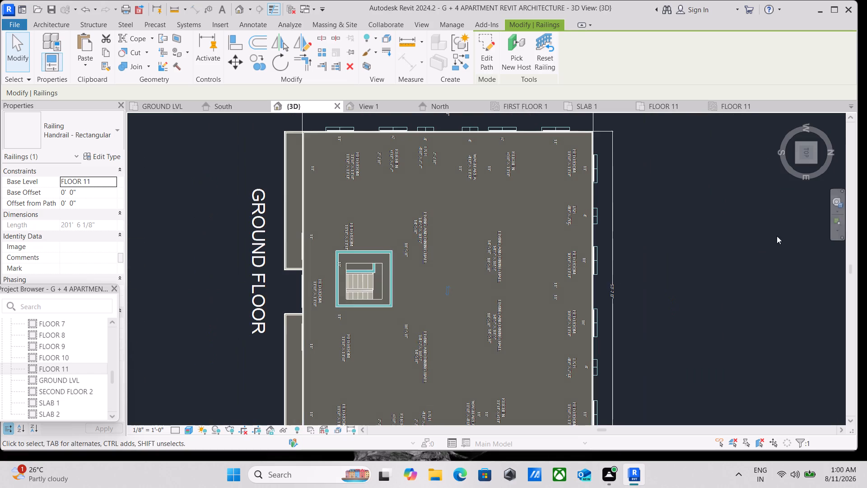
pyautogui.click(816, 162)
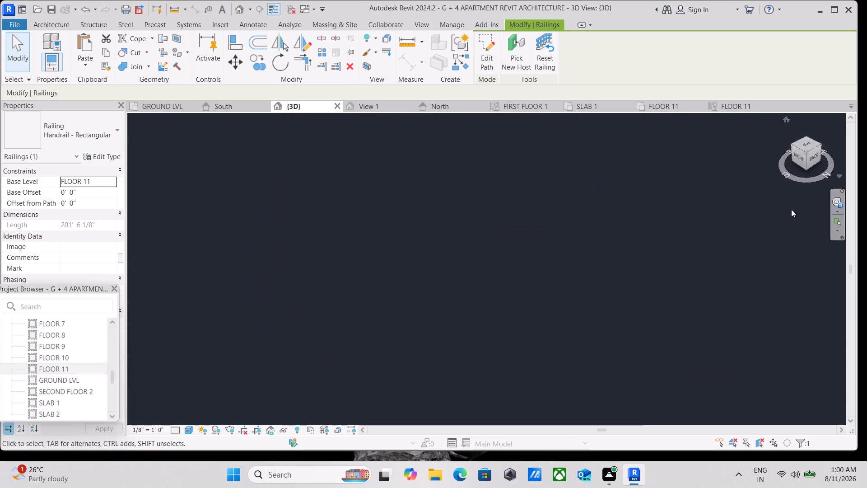
pyautogui.scroll(3, 582, 325)
pyautogui.scroll(3, 521, 354)
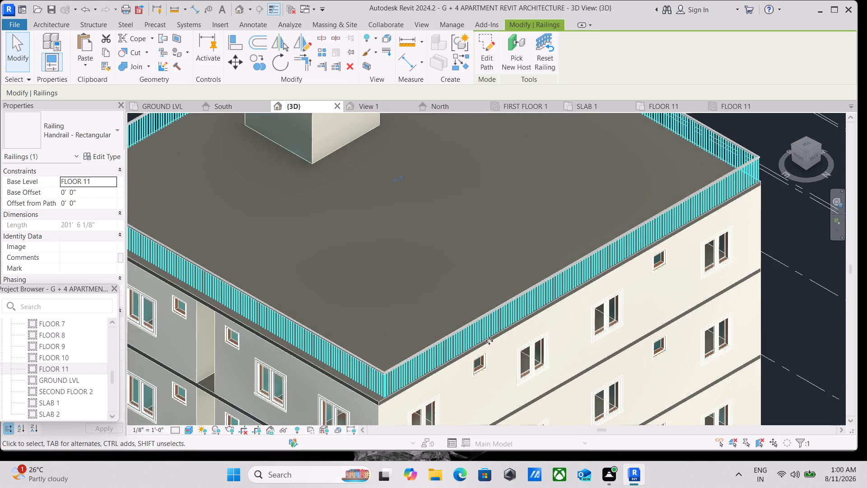
pyautogui.scroll(-3, 480, 342)
pyautogui.scroll(2, 420, 360)
pyautogui.press('Escape')
pyautogui.scroll(2, 433, 371)
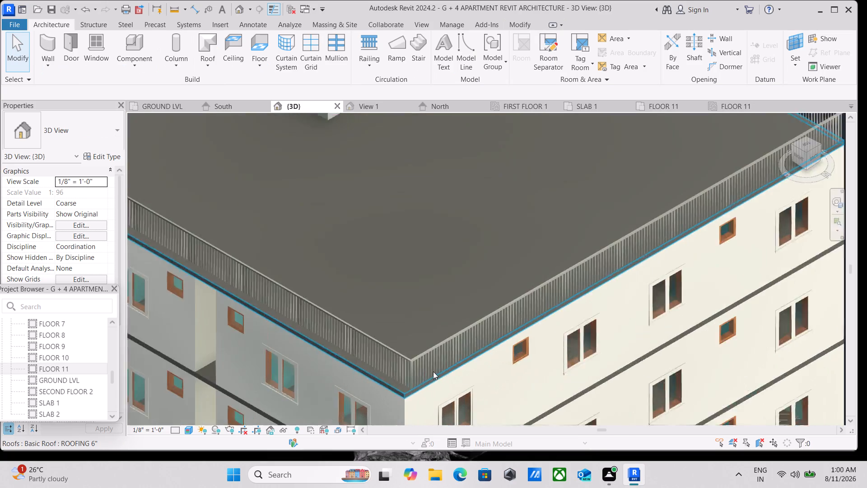
pyautogui.scroll(5, 433, 371)
pyautogui.scroll(-2, 433, 371)
pyautogui.moveTo(433, 371); pyautogui.dragTo(513, 279, button='middle')
pyautogui.scroll(-1, 543, 263)
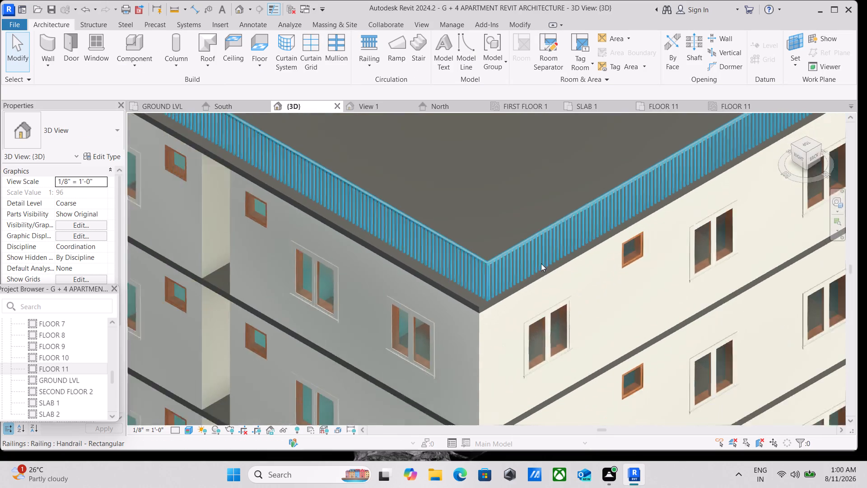
pyautogui.scroll(-2, 541, 263)
pyautogui.scroll(-2, 504, 271)
pyautogui.middleClick(504, 271)
pyautogui.scroll(-3, 503, 272)
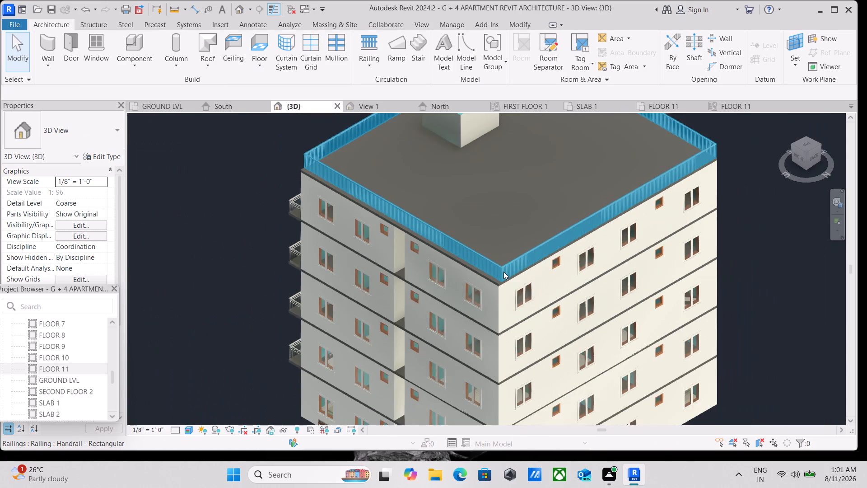
pyautogui.scroll(1, 503, 270)
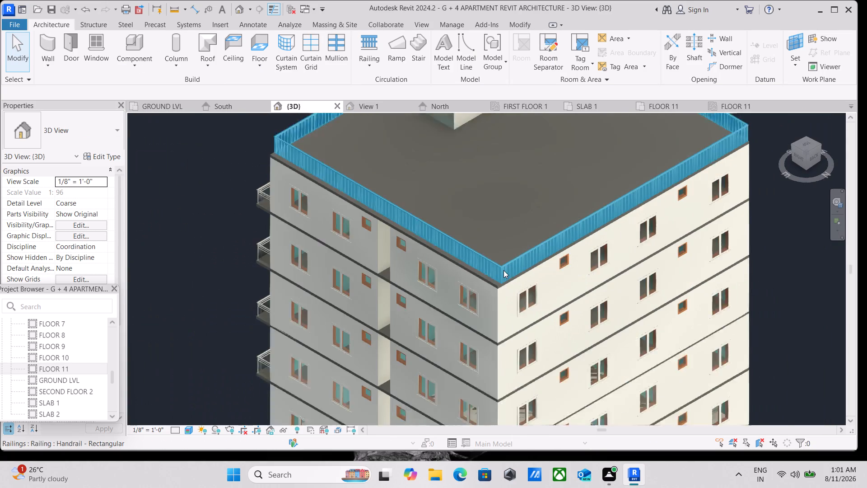
pyautogui.scroll(1, 503, 270)
pyautogui.scroll(-2, 503, 270)
pyautogui.moveTo(503, 270); pyautogui.dragTo(415, 416, button='middle')
pyautogui.scroll(2, 406, 350)
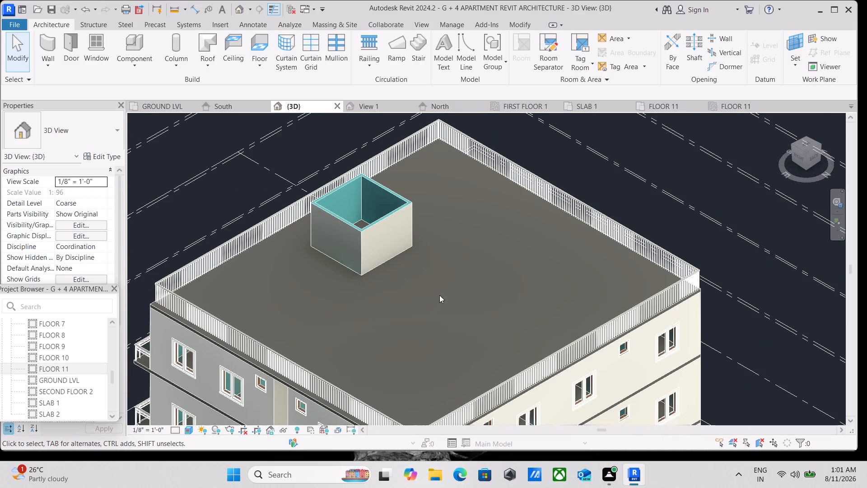
pyautogui.scroll(13, 695, 296)
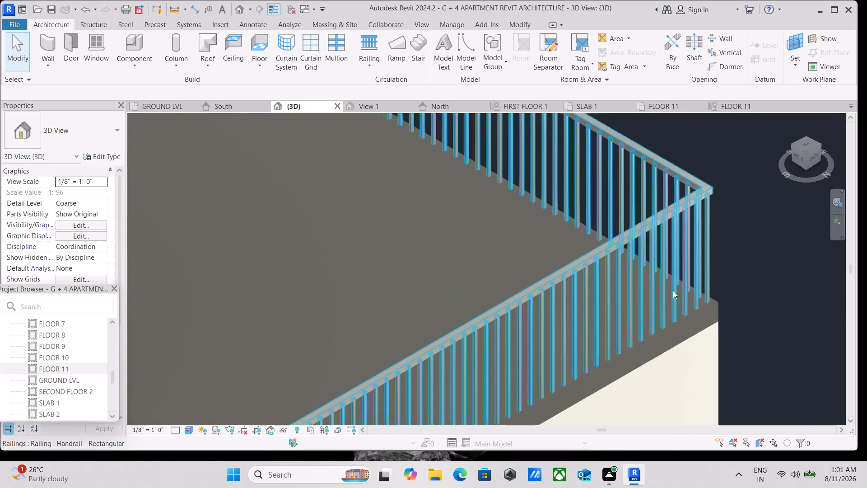
pyautogui.scroll(-8, 673, 291)
pyautogui.moveTo(442, 367); pyautogui.dragTo(630, 93, button='middle')
pyautogui.scroll(-2, 649, 125)
pyautogui.scroll(3, 242, 385)
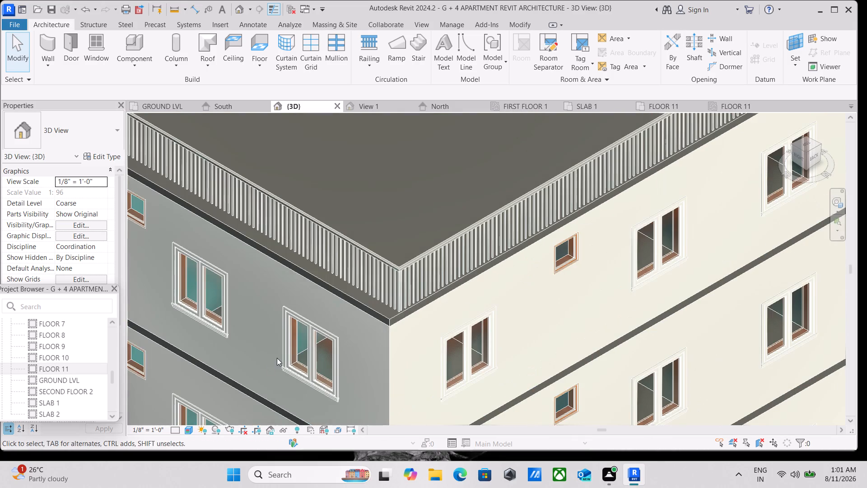
pyautogui.moveTo(277, 358); pyautogui.dragTo(578, 347, button='middle')
pyautogui.scroll(-3, 681, 341)
pyautogui.moveTo(682, 341); pyautogui.dragTo(704, 424, button='middle')
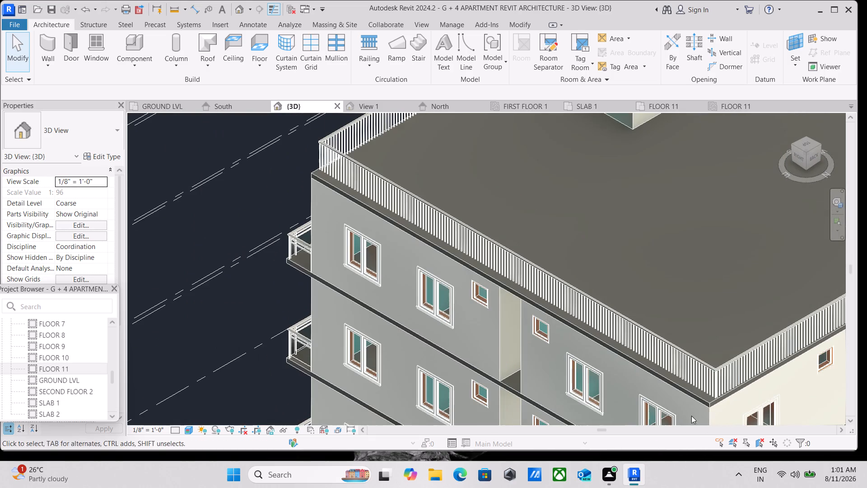
pyautogui.scroll(-1, 671, 382)
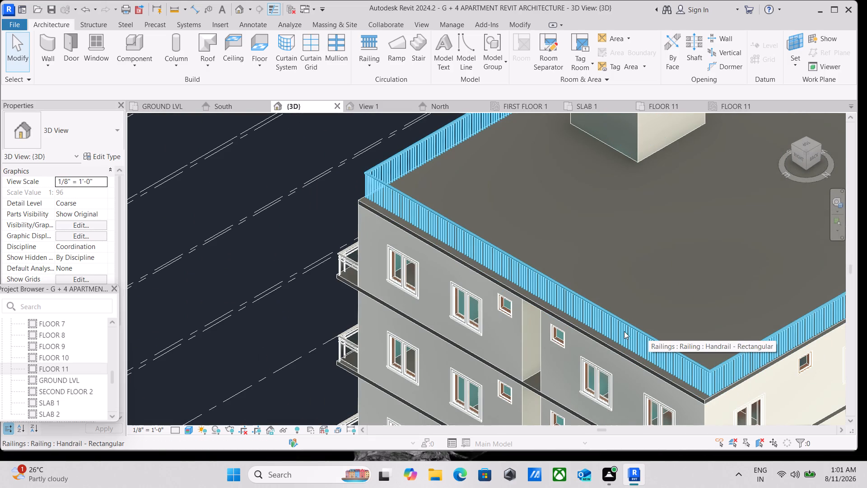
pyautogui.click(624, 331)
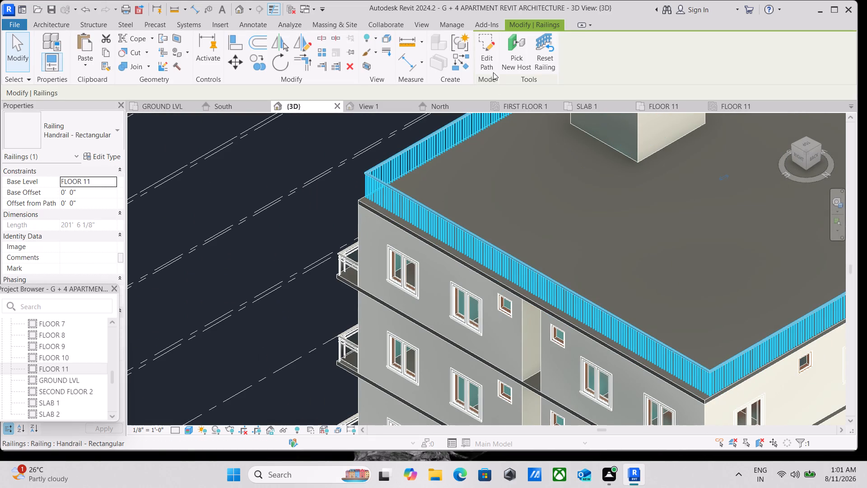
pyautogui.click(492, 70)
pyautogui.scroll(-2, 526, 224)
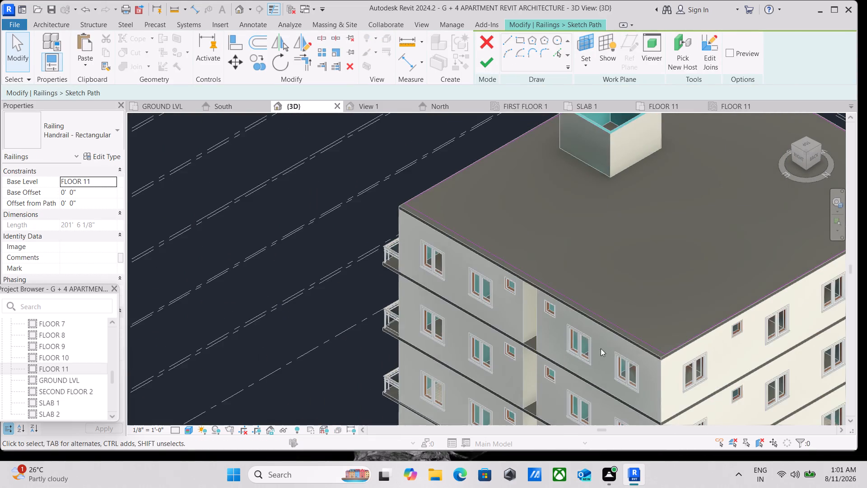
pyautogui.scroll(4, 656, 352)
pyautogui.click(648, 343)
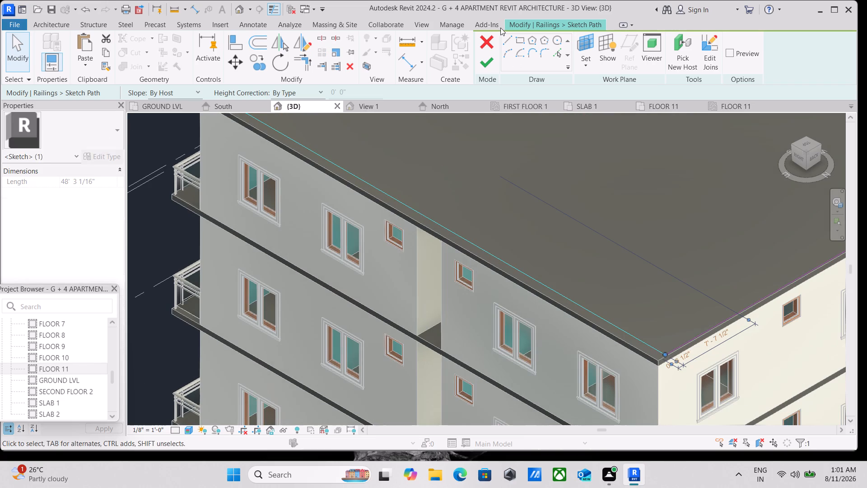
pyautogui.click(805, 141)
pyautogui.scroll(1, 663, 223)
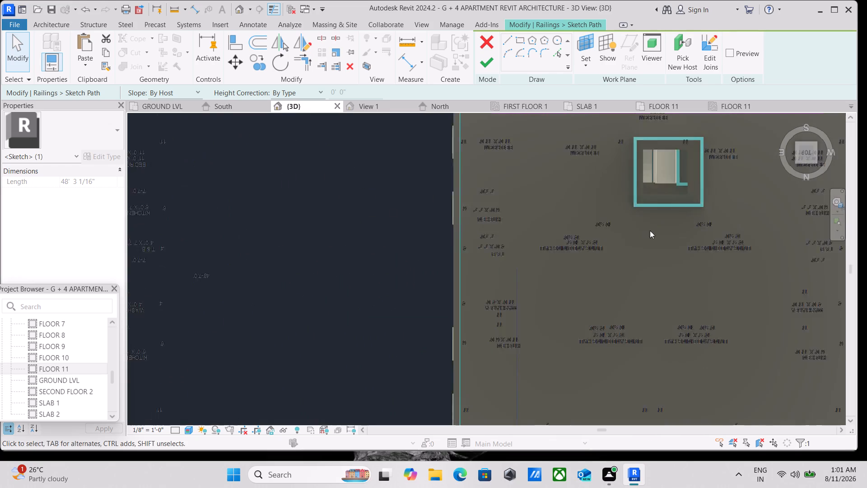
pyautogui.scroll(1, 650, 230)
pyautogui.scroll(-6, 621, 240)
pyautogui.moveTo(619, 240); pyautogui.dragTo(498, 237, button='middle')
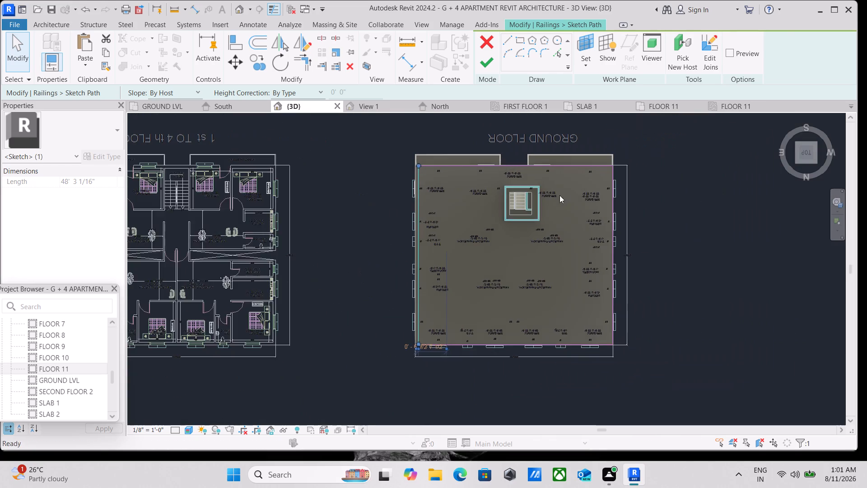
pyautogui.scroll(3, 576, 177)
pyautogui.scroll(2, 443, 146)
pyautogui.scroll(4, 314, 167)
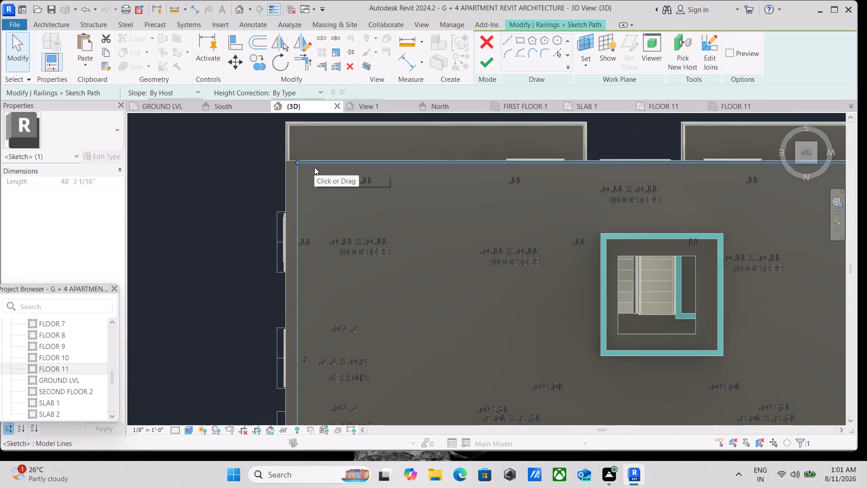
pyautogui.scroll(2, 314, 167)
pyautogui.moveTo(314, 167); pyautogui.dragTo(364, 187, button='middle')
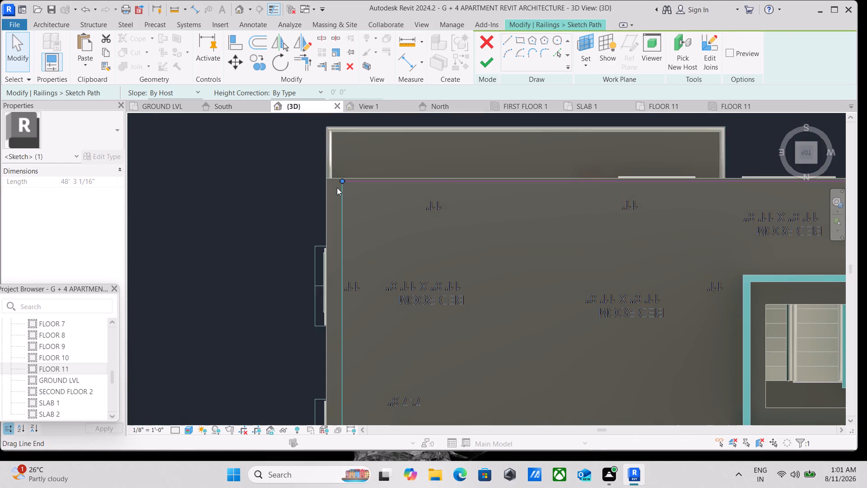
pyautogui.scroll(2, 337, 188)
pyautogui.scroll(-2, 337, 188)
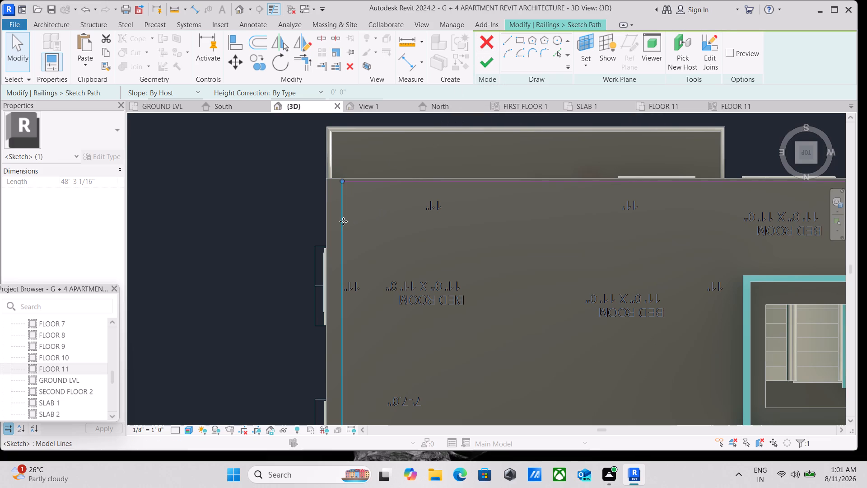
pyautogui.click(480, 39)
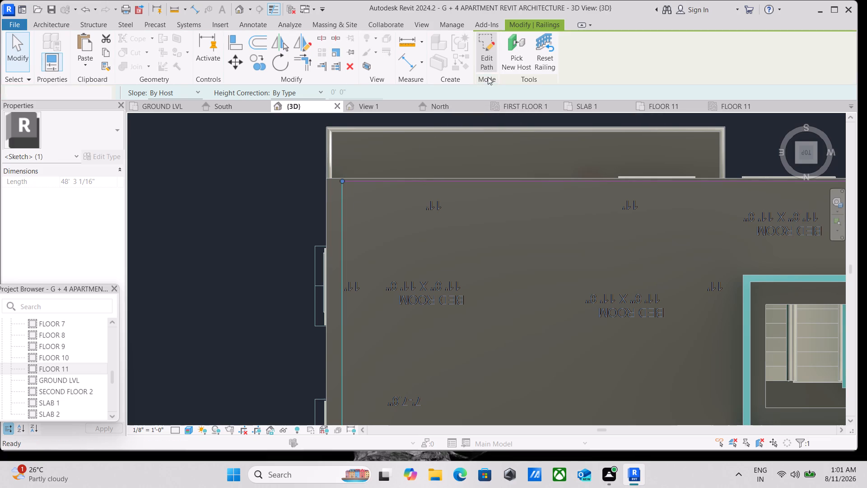
# Open the roof perimeter railing's path for editing and delete its sketch line along the building's east side.
pyautogui.scroll(-4, 407, 183)
pyautogui.moveTo(461, 193); pyautogui.dragTo(249, 263, button='middle')
pyautogui.press('Escape')
pyautogui.moveTo(460, 168); pyautogui.dragTo(421, 279, button='middle')
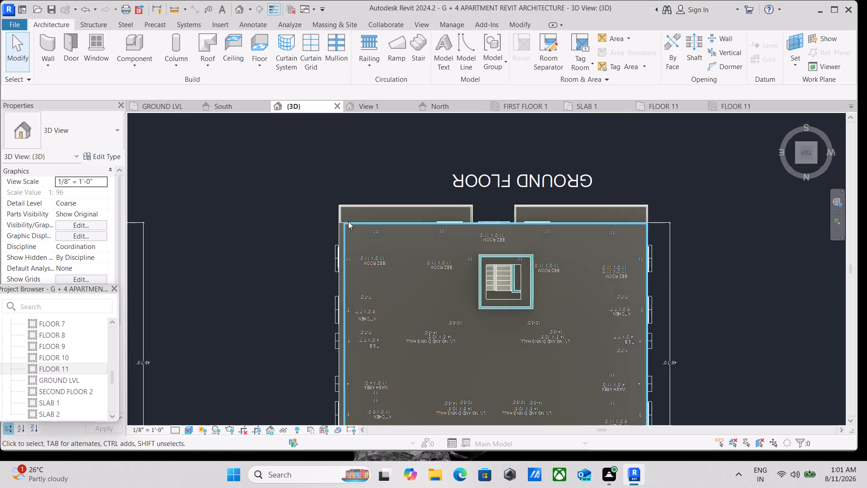
pyautogui.scroll(2, 348, 221)
pyautogui.click(343, 225)
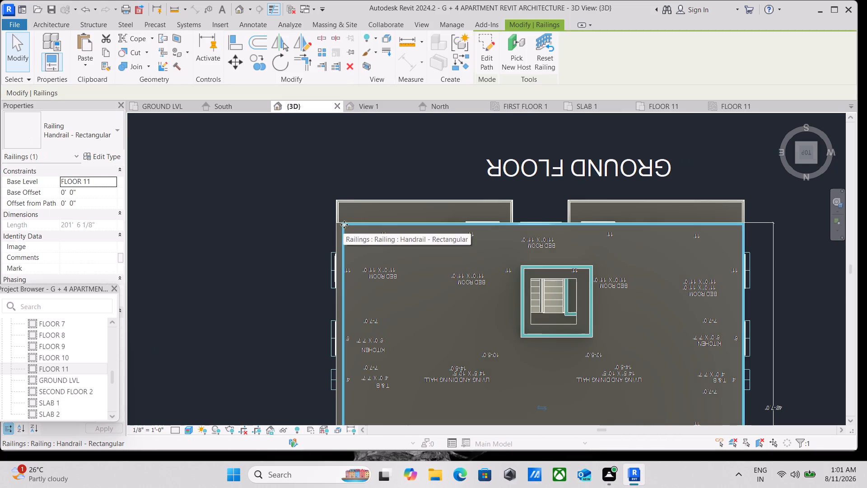
pyautogui.click(492, 59)
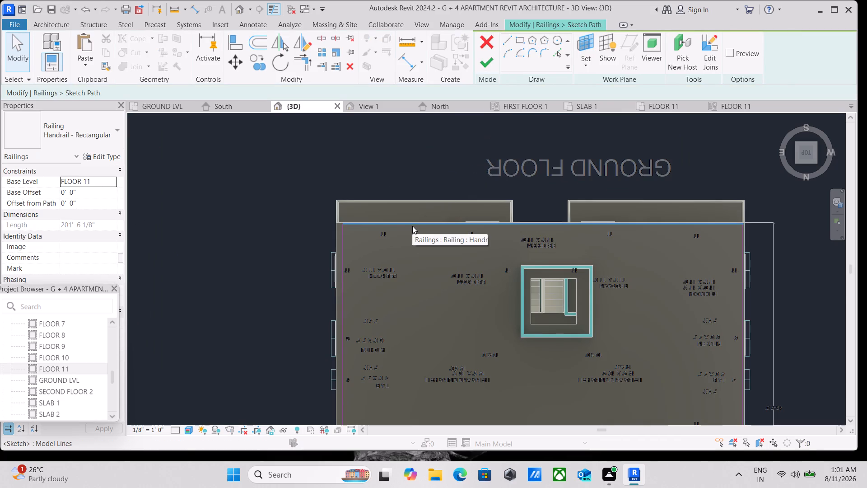
pyautogui.click(344, 248)
pyautogui.rightClick(341, 246)
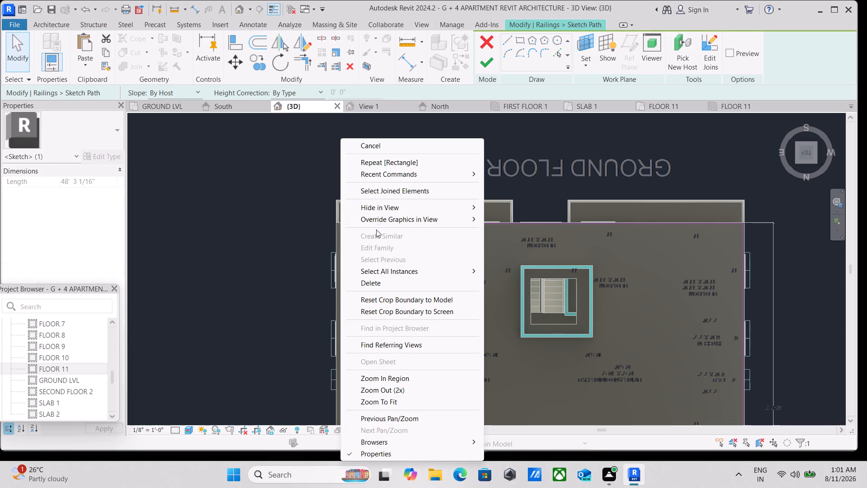
pyautogui.click(387, 279)
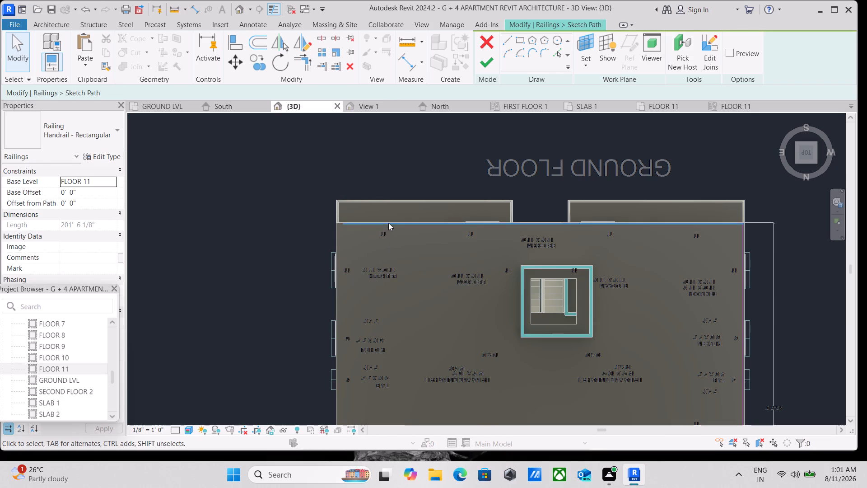
# Delete the railing path's two 52'-6" sketch lines along the south and north sides of the roof.
pyautogui.click(389, 222)
pyautogui.rightClick(389, 225)
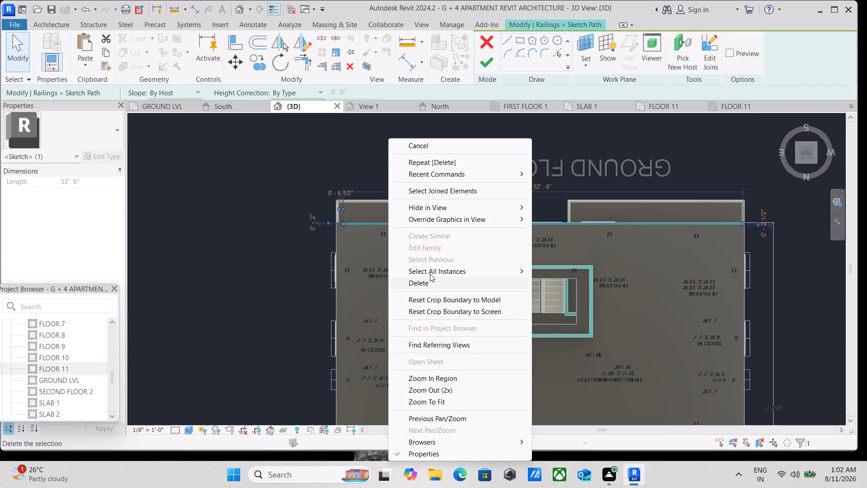
pyautogui.click(430, 281)
pyautogui.scroll(-1, 430, 274)
pyautogui.moveTo(430, 274); pyautogui.dragTo(382, 110, button='middle')
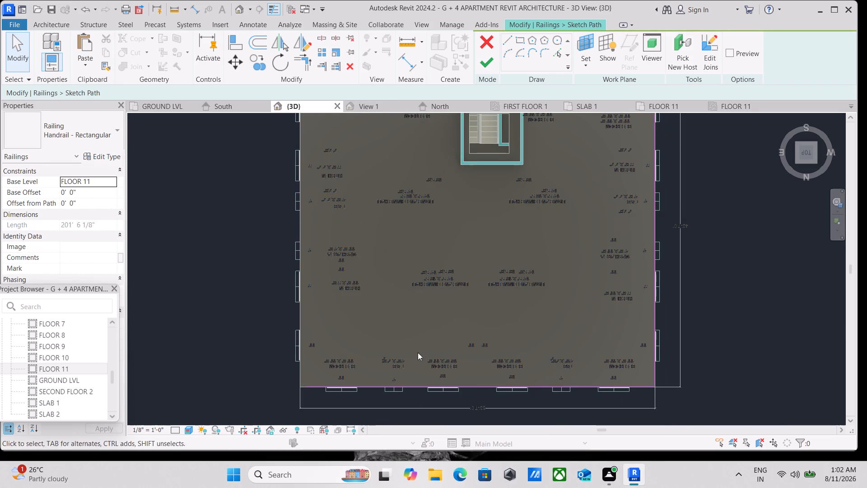
pyautogui.scroll(5, 358, 414)
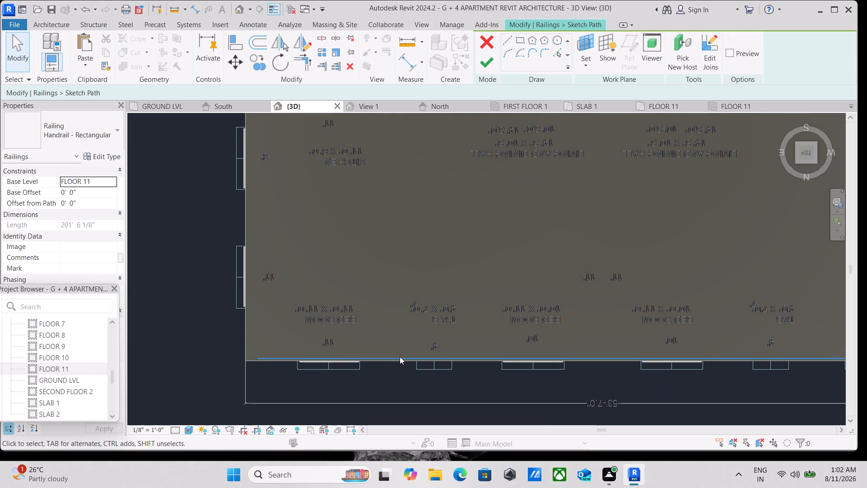
pyautogui.click(400, 357)
pyautogui.rightClick(400, 353)
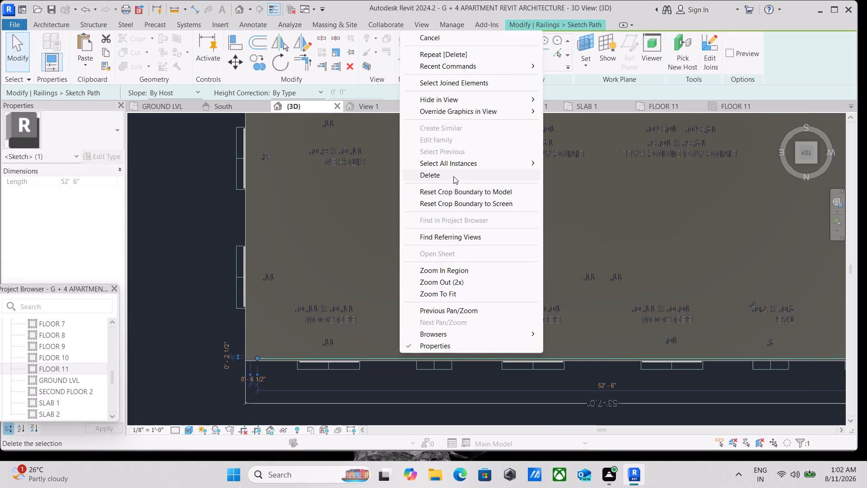
pyautogui.click(453, 176)
pyautogui.scroll(-2, 520, 181)
pyautogui.moveTo(532, 209); pyautogui.dragTo(277, 350, button='middle')
pyautogui.scroll(-1, 532, 209)
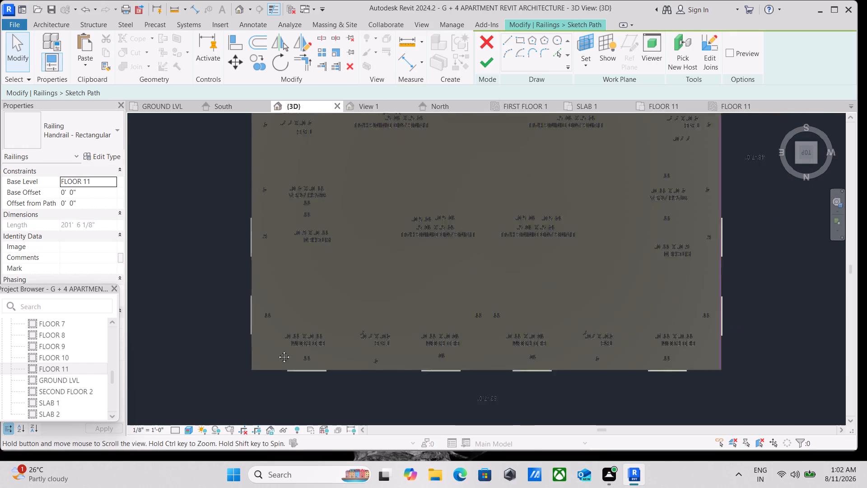
# Delete the railing path's remaining sketch line along the building's west side.
pyautogui.moveTo(277, 350); pyautogui.dragTo(223, 372, button='middle')
pyautogui.scroll(3, 392, 343)
pyautogui.scroll(3, 569, 229)
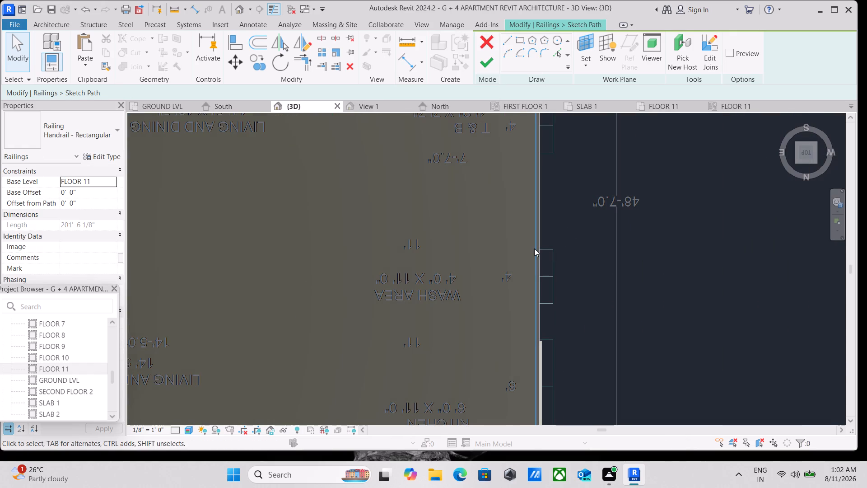
pyautogui.click(534, 248)
pyautogui.rightClick(534, 250)
pyautogui.click(578, 282)
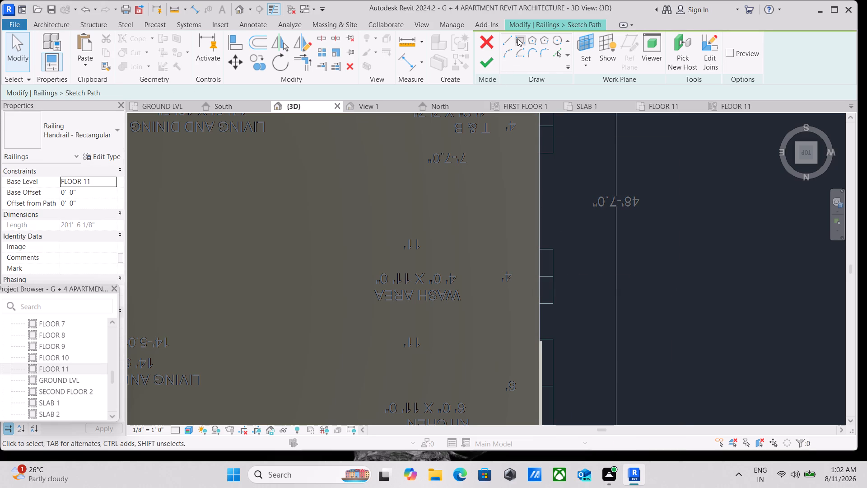
# Redraw the railing path as a rectangle between opposite outer wall corners, offset 2" inward, and finish the path edit.
pyautogui.click(517, 38)
pyautogui.moveTo(105, 89); pyautogui.dragTo(103, 89)
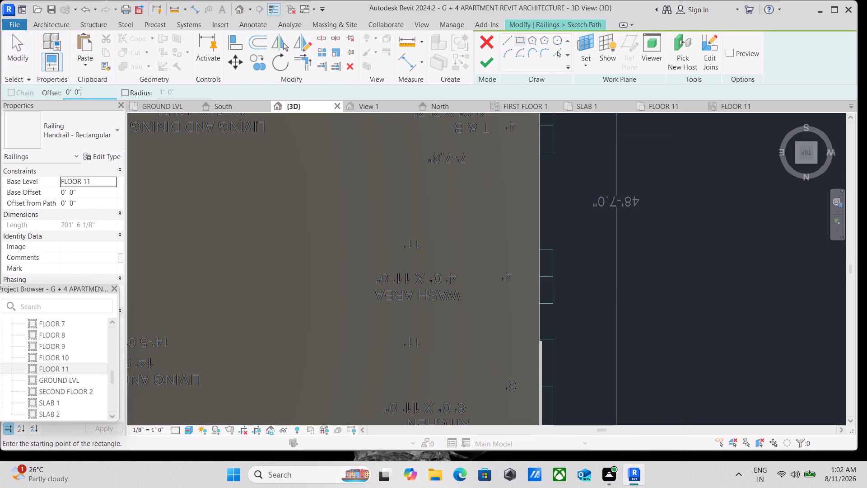
pyautogui.moveTo(103, 89); pyautogui.dragTo(43, 89)
pyautogui.press('2')
pyautogui.hotkey('shift', '"')
pyautogui.scroll(-3, 281, 179)
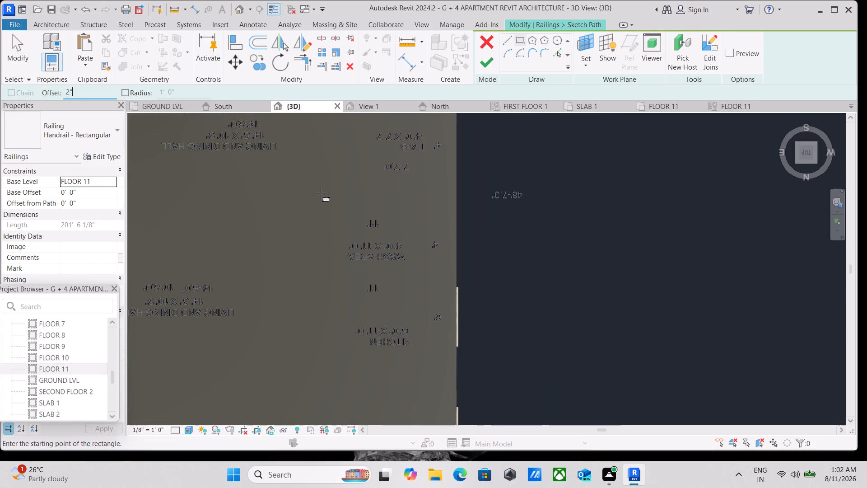
pyautogui.moveTo(326, 197); pyautogui.dragTo(430, 375, button='middle')
pyautogui.scroll(-1, 519, 224)
pyautogui.moveTo(519, 224); pyautogui.dragTo(498, 355, button='middle')
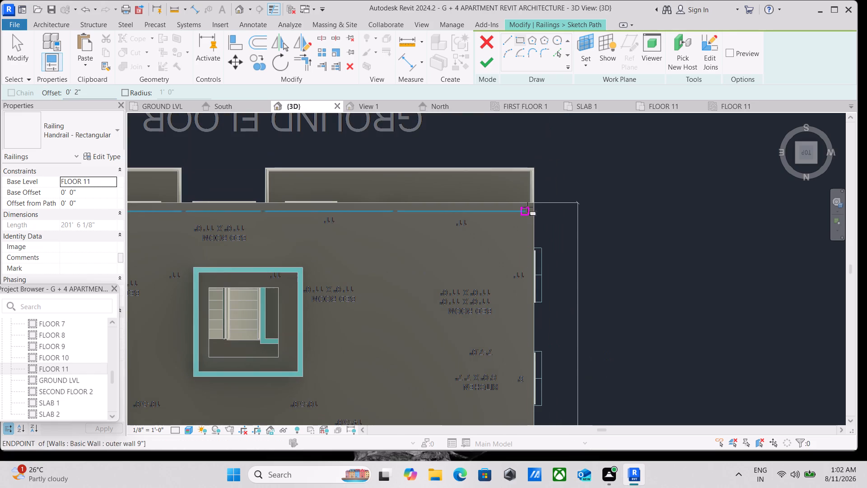
pyautogui.click(533, 201)
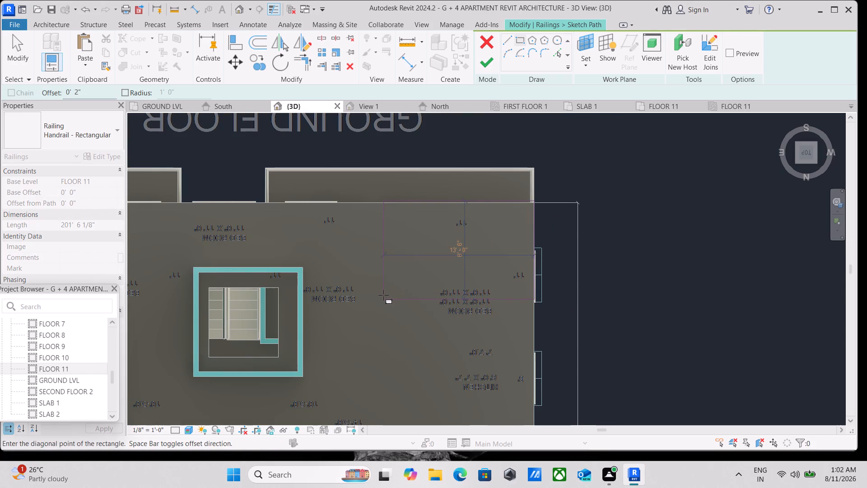
pyautogui.press('space')
pyautogui.moveTo(353, 306); pyautogui.dragTo(598, 73, button='middle')
pyautogui.moveTo(275, 305); pyautogui.dragTo(496, 40, button='middle')
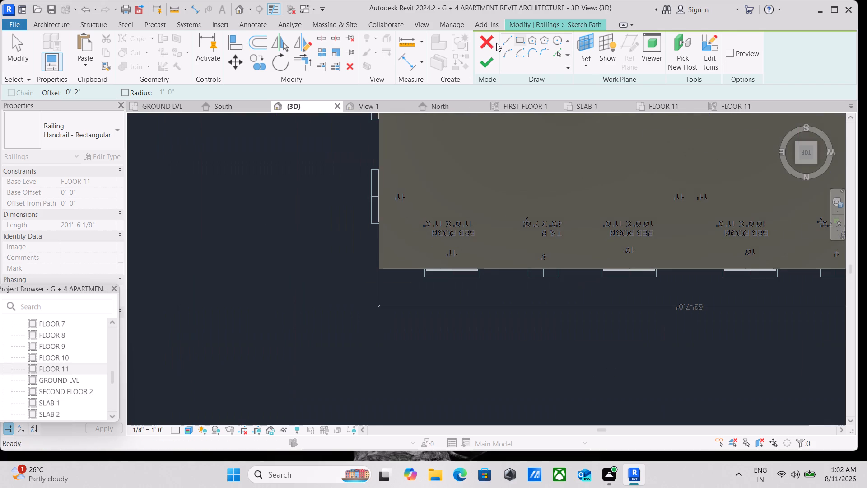
pyautogui.scroll(3, 371, 277)
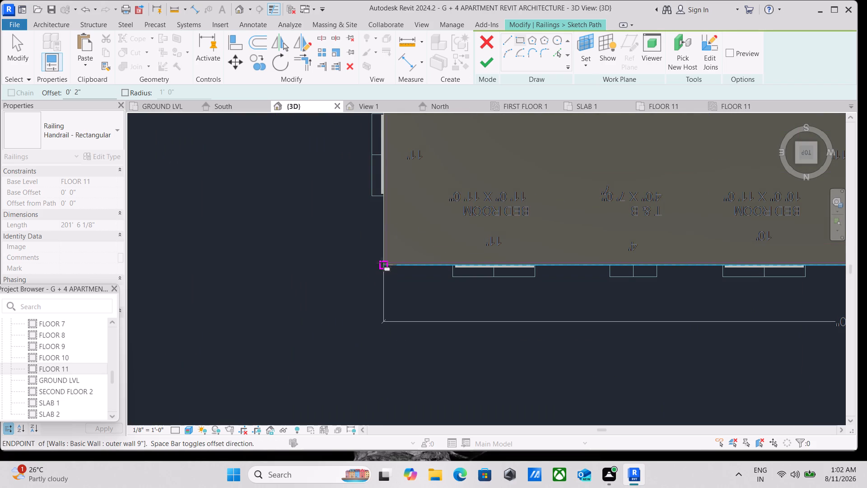
pyautogui.click(382, 263)
pyautogui.moveTo(471, 207); pyautogui.dragTo(457, 224, button='middle')
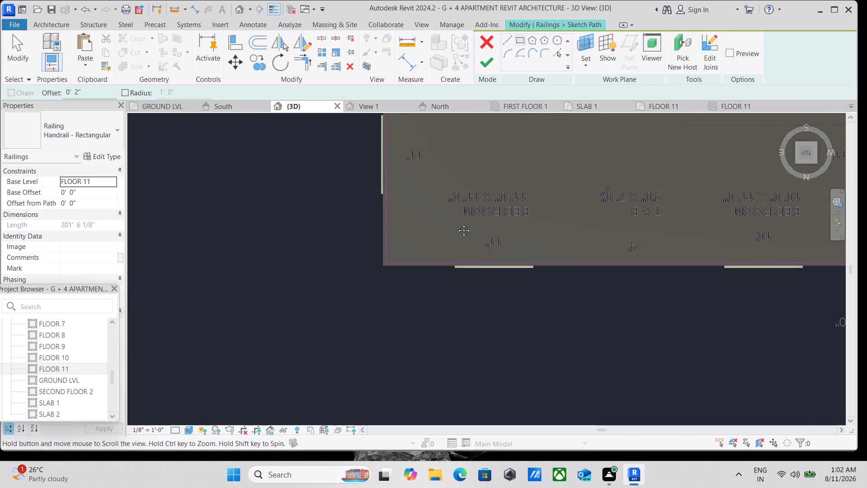
pyautogui.moveTo(457, 224); pyautogui.dragTo(387, 279, button='middle')
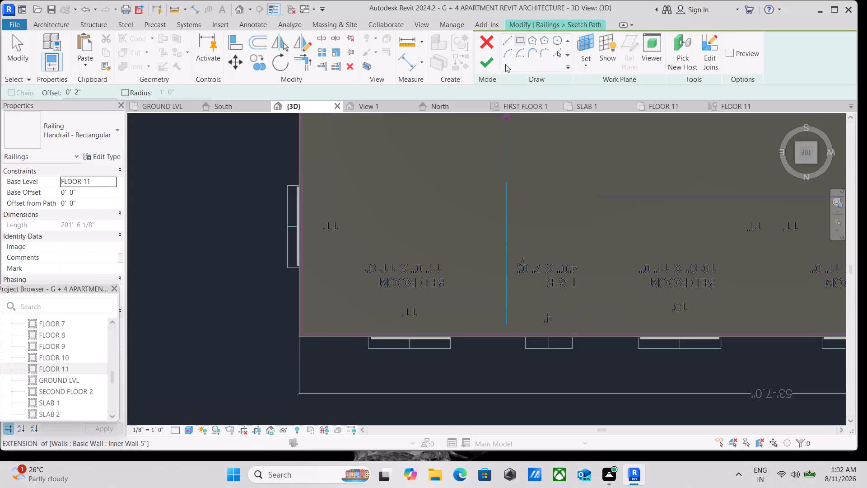
pyautogui.click(493, 62)
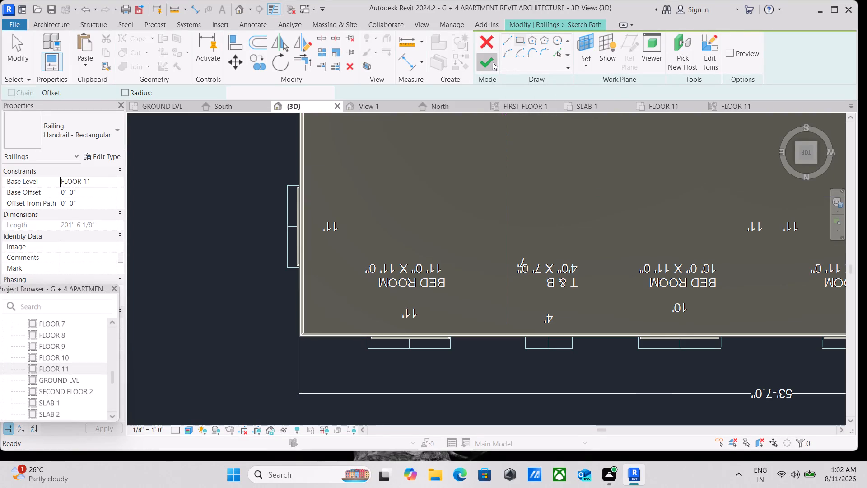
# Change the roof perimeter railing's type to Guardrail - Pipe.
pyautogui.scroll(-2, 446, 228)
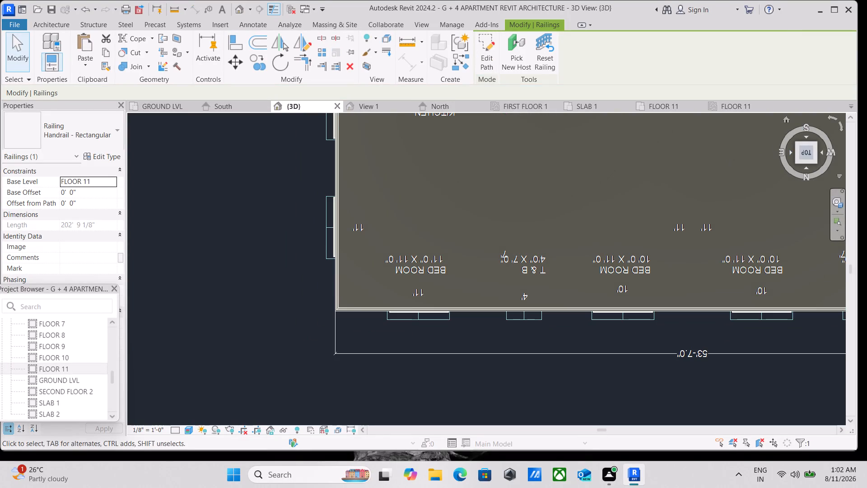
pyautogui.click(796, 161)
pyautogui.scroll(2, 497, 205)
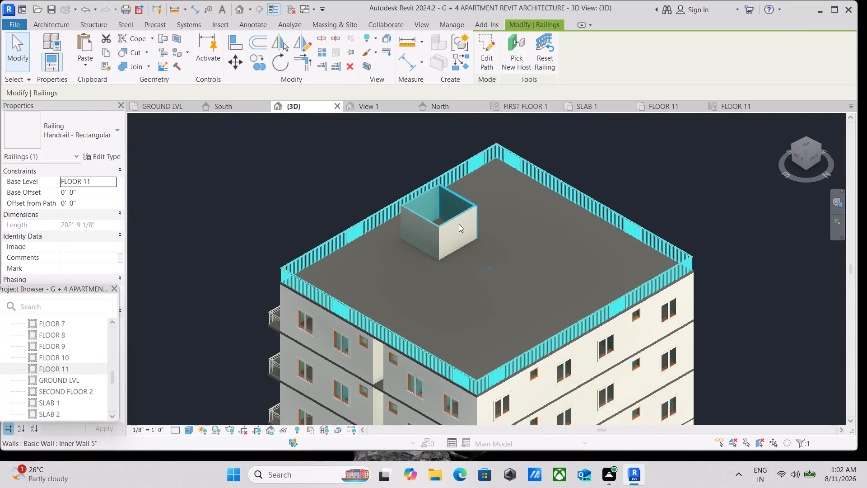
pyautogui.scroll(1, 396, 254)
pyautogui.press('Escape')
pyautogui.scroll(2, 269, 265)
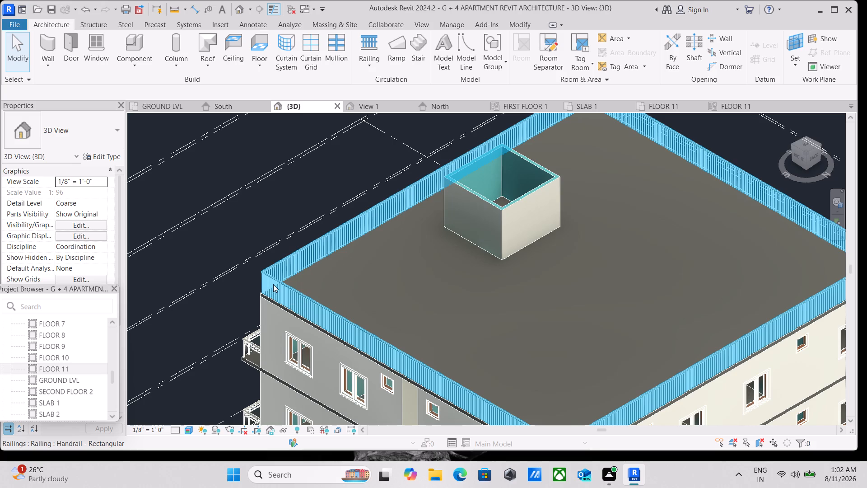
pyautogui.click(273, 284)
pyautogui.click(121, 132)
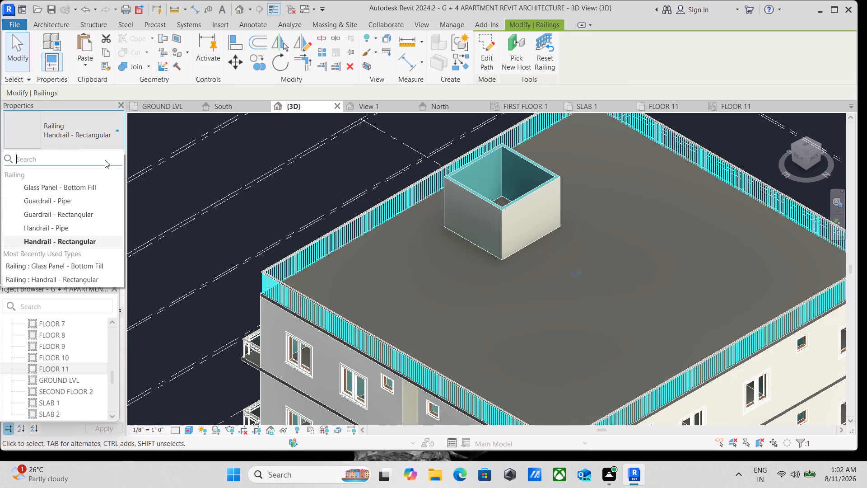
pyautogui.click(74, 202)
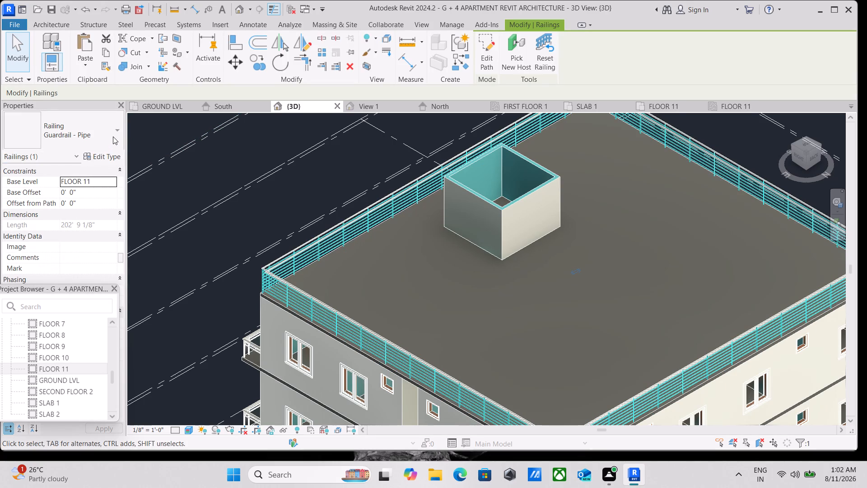
# Change the roof perimeter railing's type to Glass Panel - Bottom Fill.
pyautogui.click(113, 136)
pyautogui.click(78, 186)
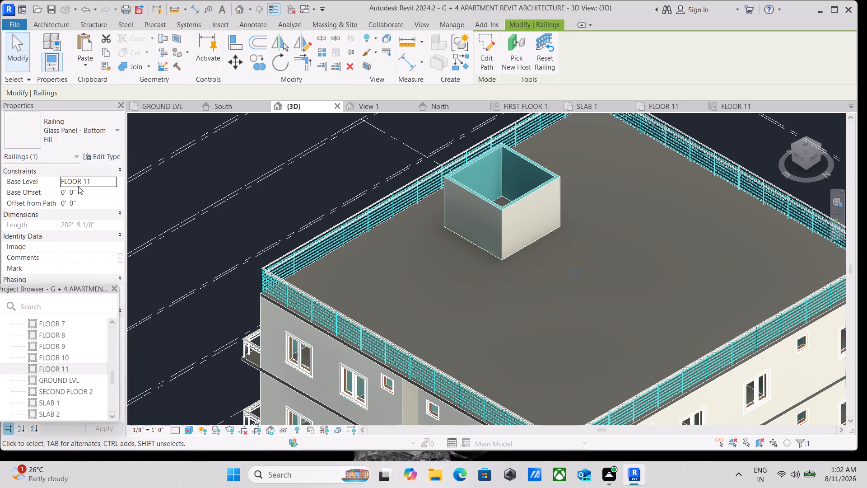
pyautogui.moveTo(425, 318); pyautogui.dragTo(461, 185, button='middle')
pyautogui.press('Escape')
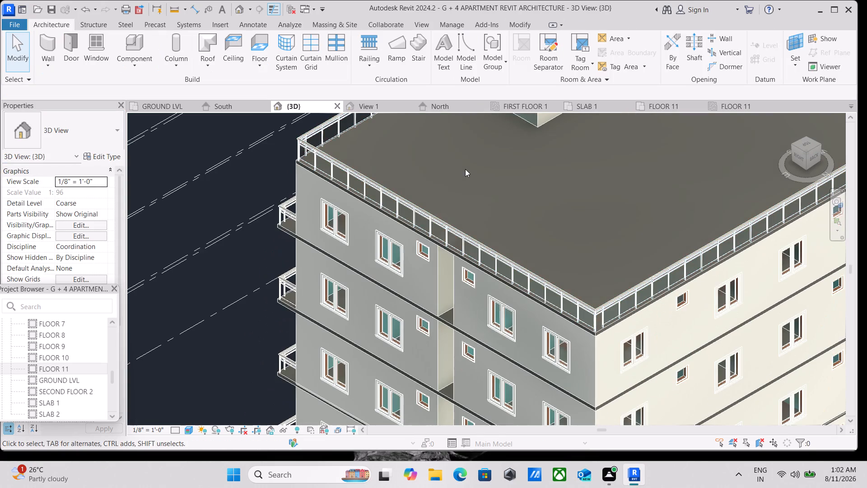
# Examine the whole building in 3D from its corners and front, checking the roof railing, balconies and stair enclosure.
pyautogui.scroll(-2, 465, 169)
pyautogui.scroll(-4, 486, 220)
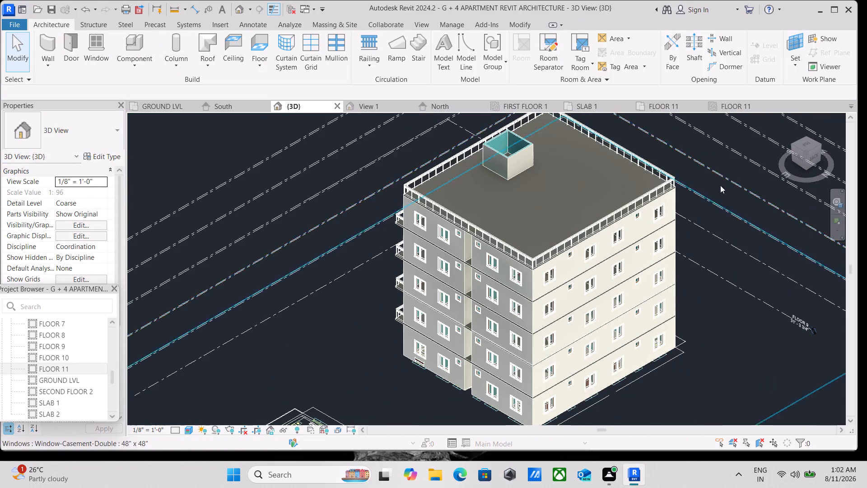
pyautogui.click(794, 145)
pyautogui.scroll(3, 466, 240)
pyautogui.scroll(1, 405, 237)
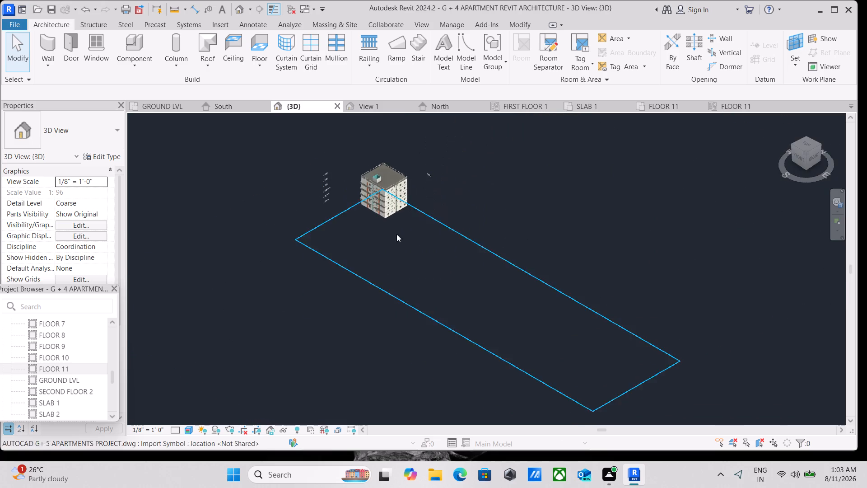
pyautogui.scroll(1, 396, 234)
pyautogui.scroll(16, 358, 181)
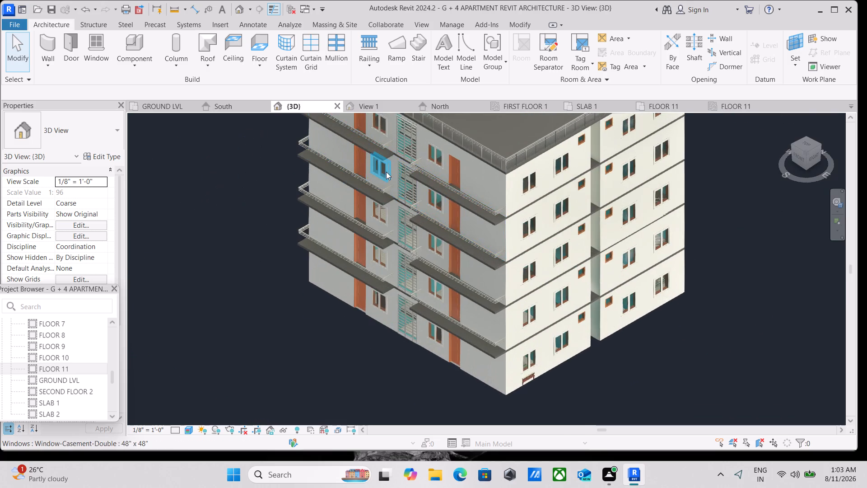
pyautogui.scroll(4, 390, 178)
pyautogui.scroll(-8, 390, 178)
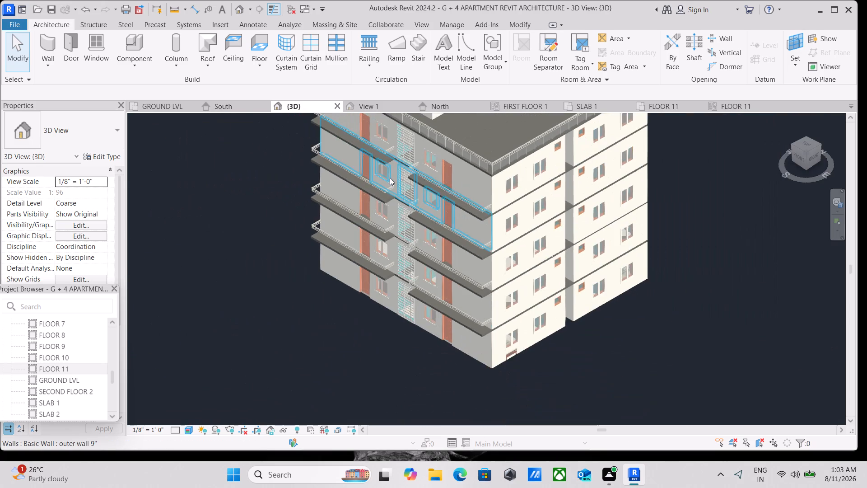
pyautogui.scroll(-1, 390, 178)
pyautogui.moveTo(390, 178); pyautogui.dragTo(411, 307, button='middle')
pyautogui.scroll(-2, 411, 305)
pyautogui.scroll(2, 440, 246)
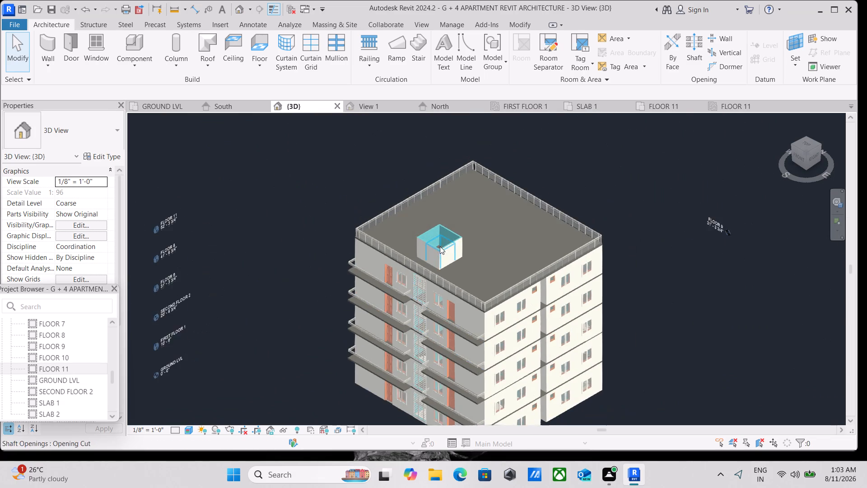
pyautogui.click(798, 157)
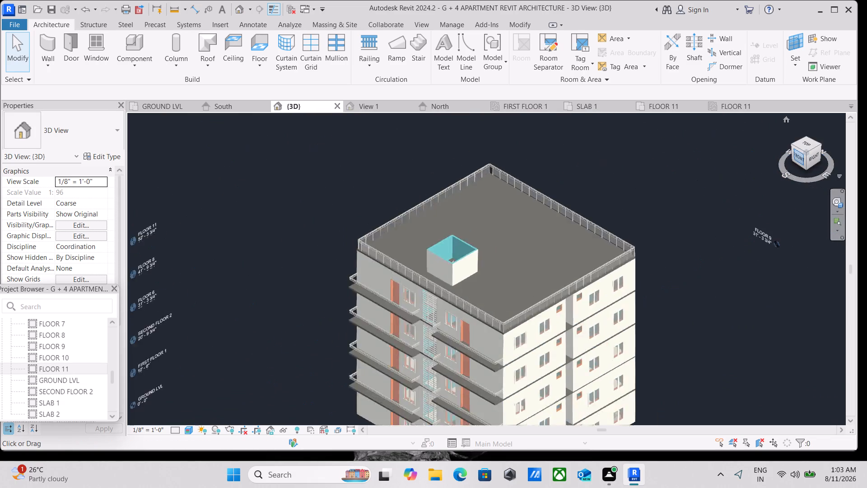
pyautogui.scroll(3, 484, 265)
pyautogui.scroll(6, 329, 265)
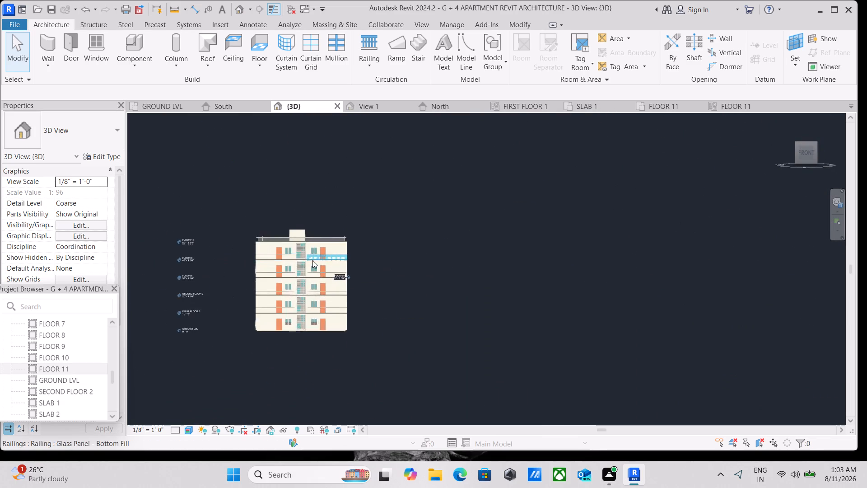
pyautogui.scroll(13, 312, 260)
pyautogui.scroll(-1, 339, 234)
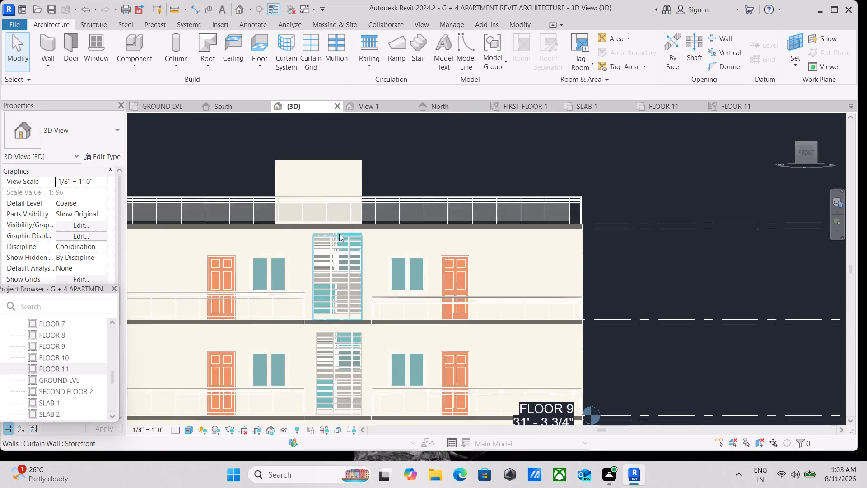
pyautogui.scroll(-9, 339, 234)
pyautogui.scroll(-1, 443, 247)
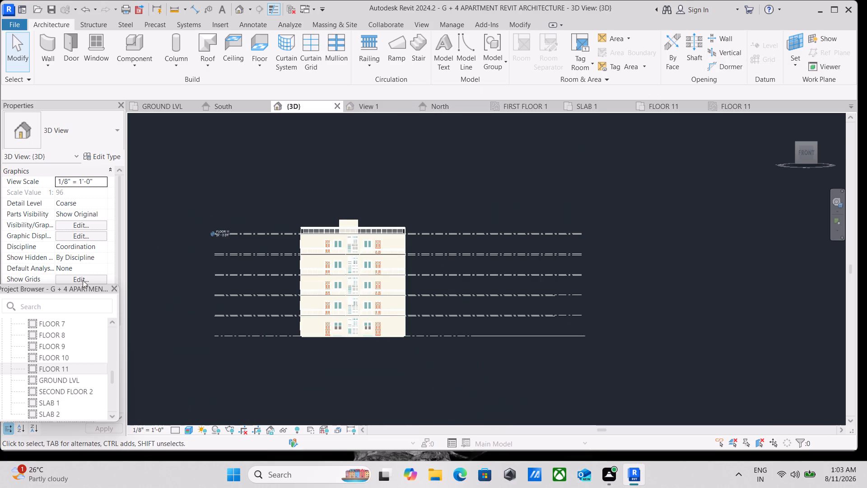
# In the South elevation, add a level offset 7' above FLOOR 11 by picking its level line.
pyautogui.scroll(-2, 36, 387)
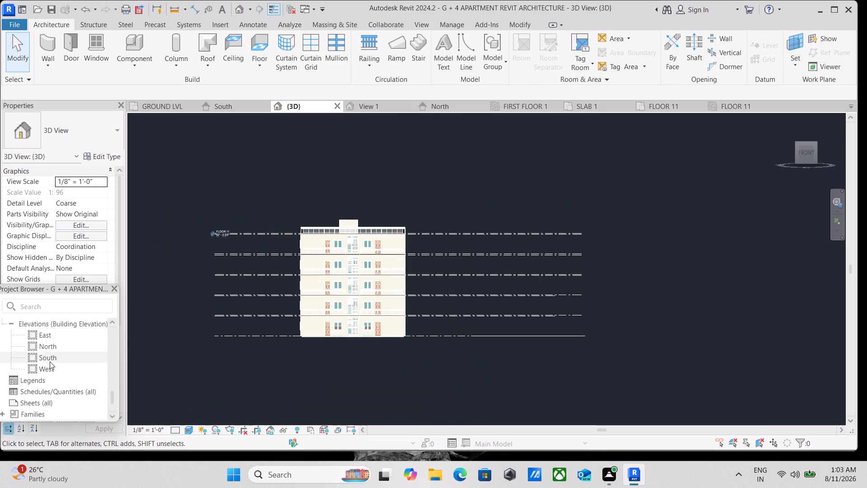
pyautogui.doubleClick(50, 360)
pyautogui.scroll(-4, 332, 291)
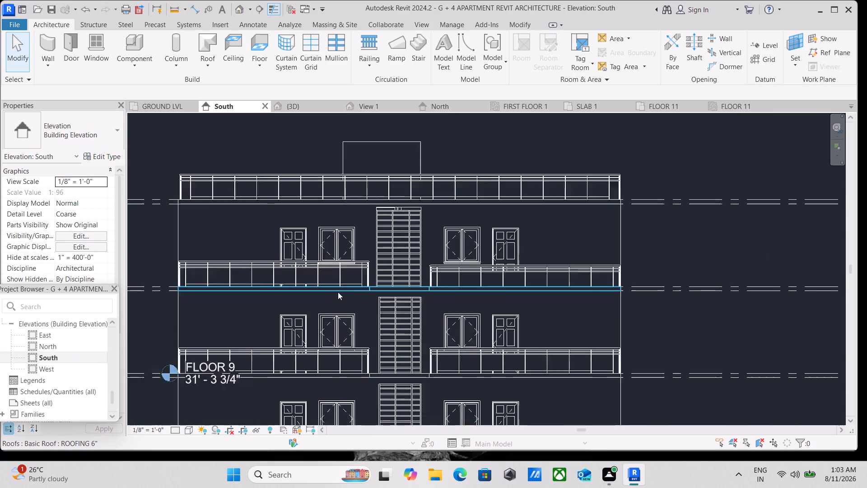
pyautogui.scroll(-7, 338, 292)
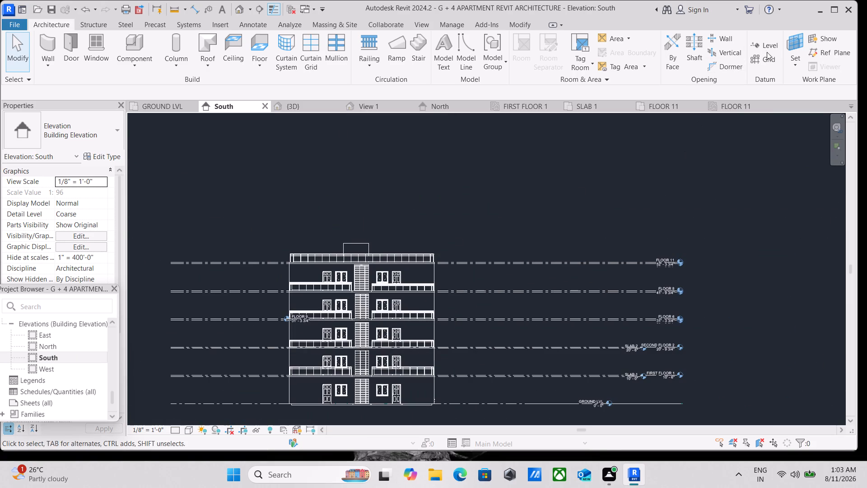
pyautogui.click(771, 46)
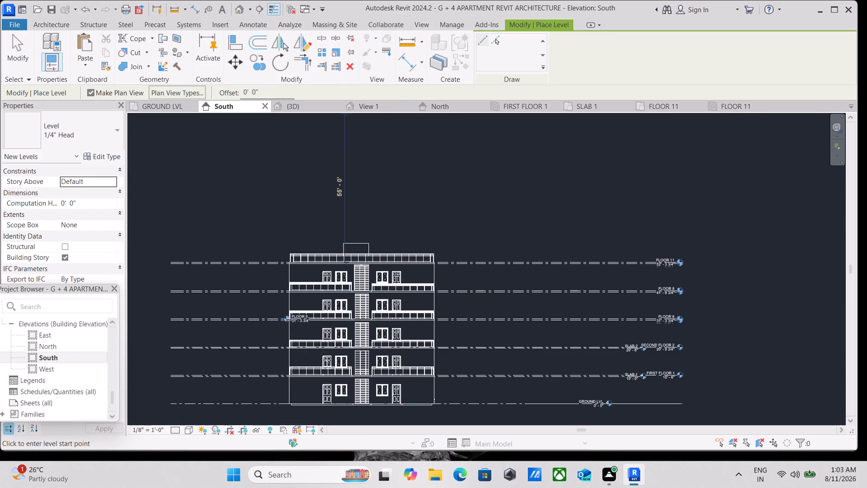
pyautogui.moveTo(267, 90); pyautogui.dragTo(214, 88)
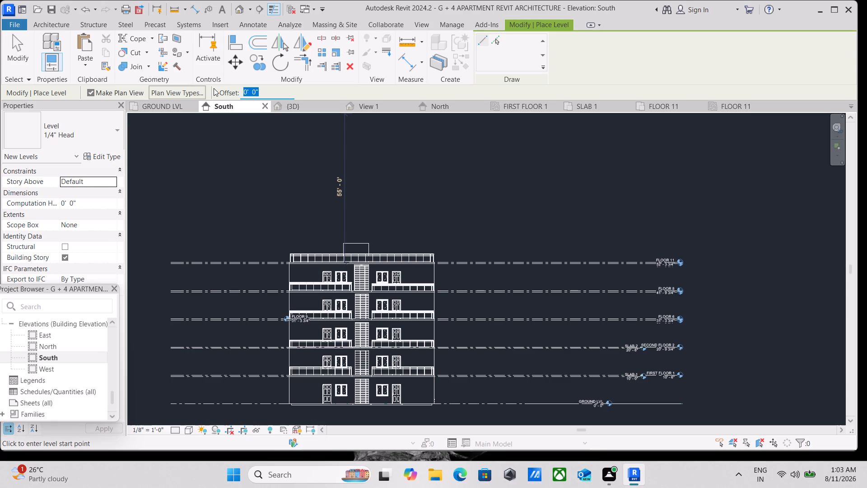
pyautogui.write("7'")
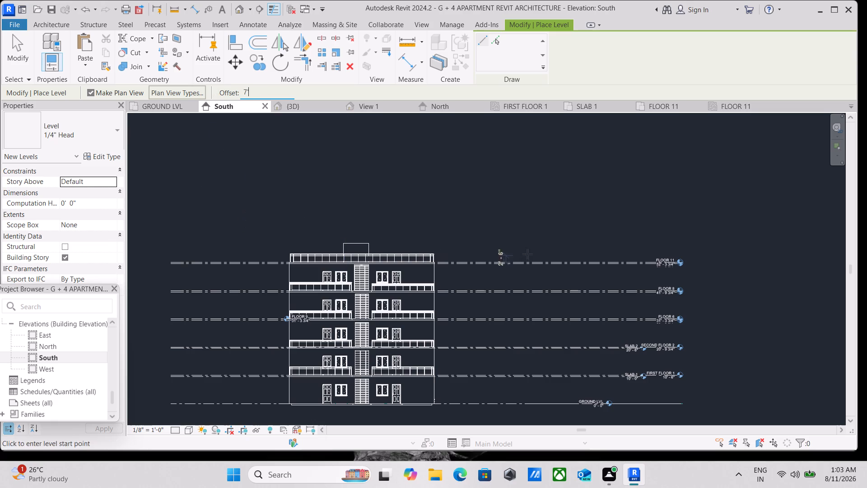
pyautogui.click(495, 42)
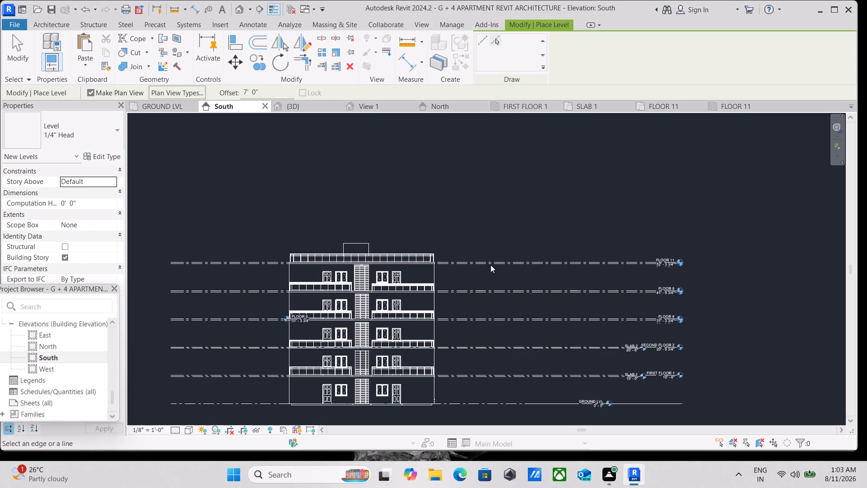
pyautogui.scroll(4, 492, 250)
pyautogui.scroll(4, 477, 284)
pyautogui.scroll(2, 426, 273)
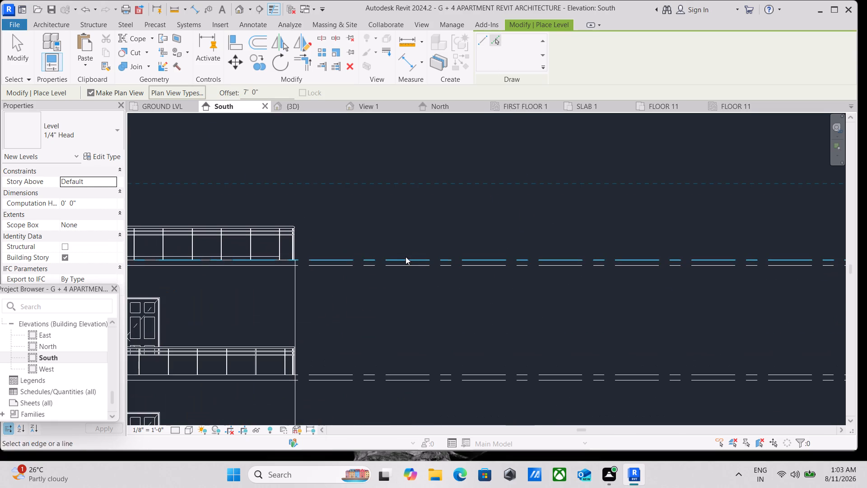
pyautogui.click(406, 257)
pyautogui.scroll(-2, 422, 239)
pyautogui.moveTo(424, 237); pyautogui.dragTo(613, 278, button='middle')
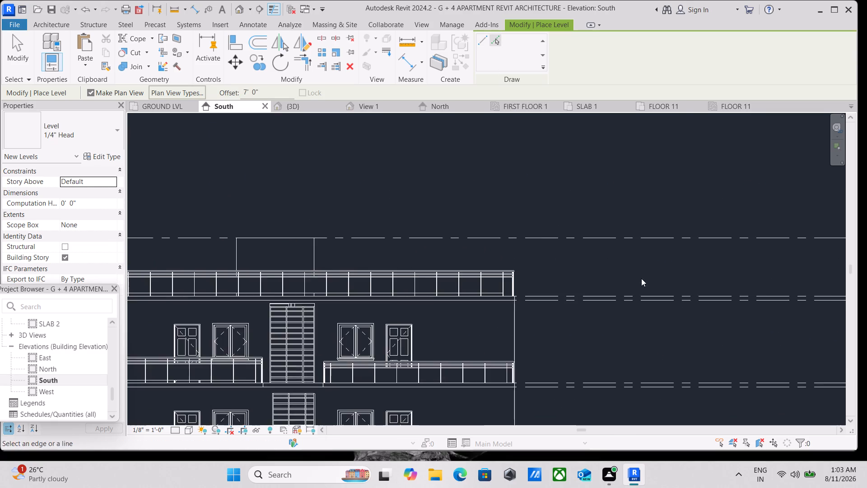
pyautogui.scroll(-1, 560, 263)
pyautogui.press('Escape')
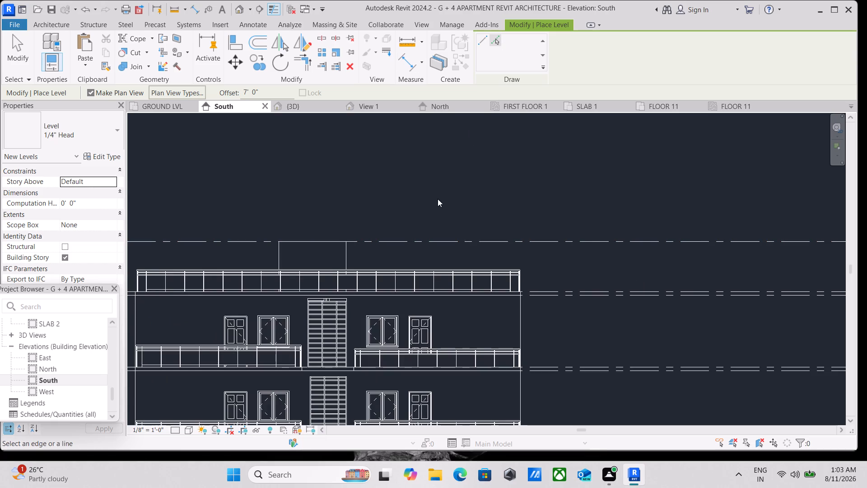
# Examine the new top level line against the stair enclosure and the other levels in the South elevation.
pyautogui.scroll(1, 438, 197)
pyautogui.moveTo(438, 196); pyautogui.dragTo(480, 248, button='middle')
pyautogui.scroll(-1, 458, 258)
pyautogui.moveTo(458, 258); pyautogui.dragTo(468, 279, button='middle')
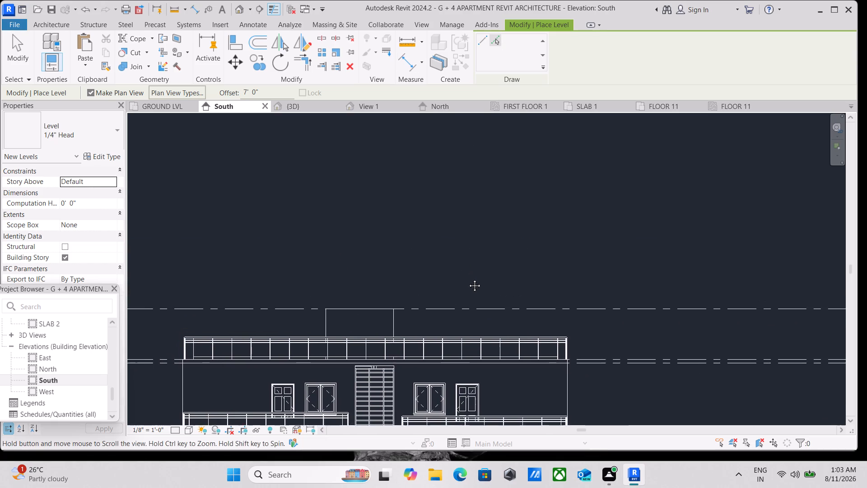
pyautogui.moveTo(468, 279); pyautogui.dragTo(468, 281, button='middle')
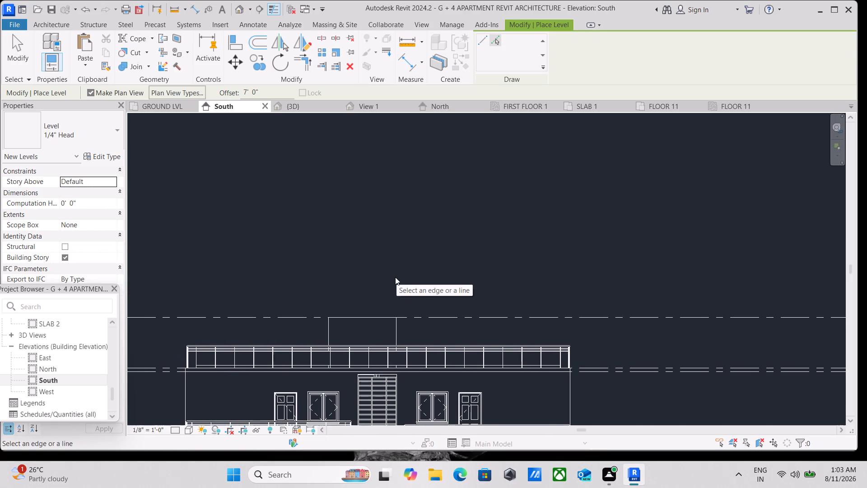
pyautogui.scroll(-5, 395, 277)
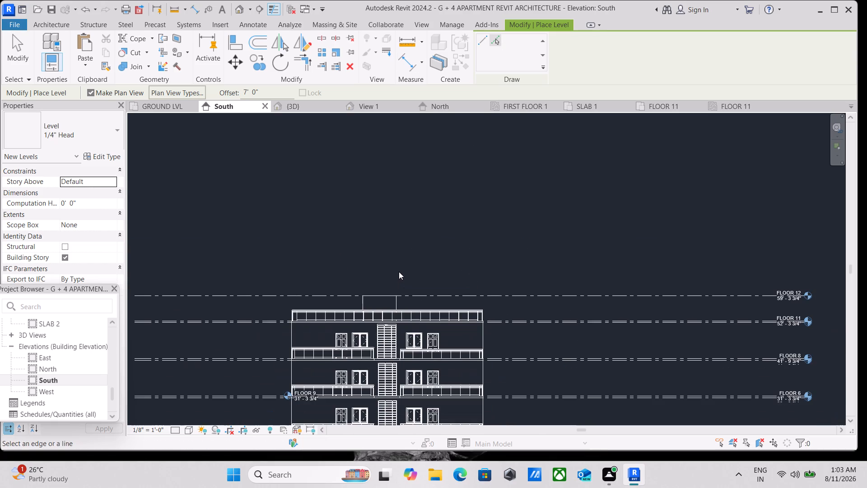
pyautogui.moveTo(399, 272); pyautogui.dragTo(411, 282, button='middle')
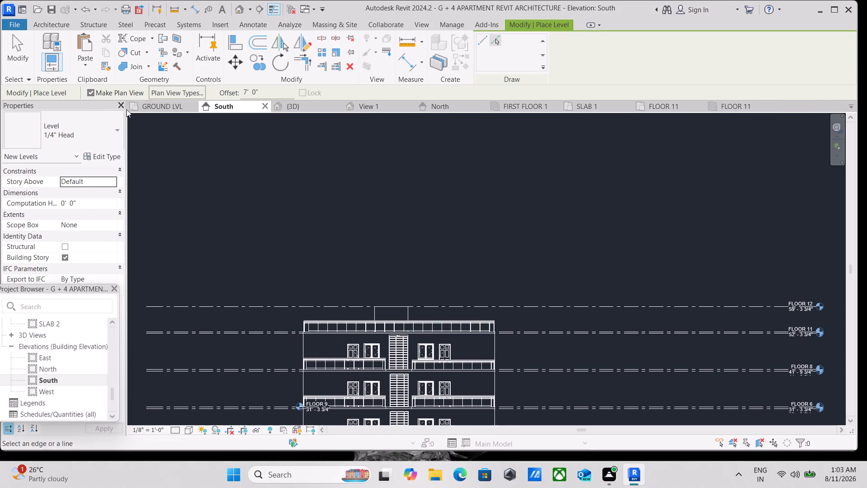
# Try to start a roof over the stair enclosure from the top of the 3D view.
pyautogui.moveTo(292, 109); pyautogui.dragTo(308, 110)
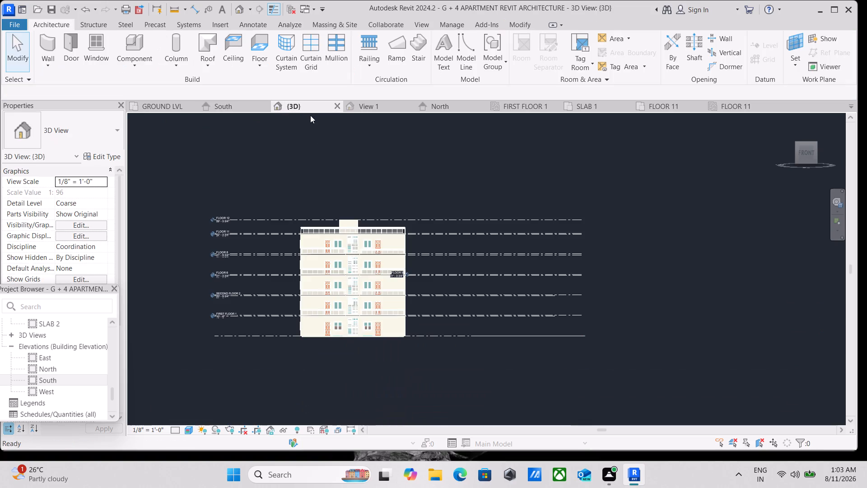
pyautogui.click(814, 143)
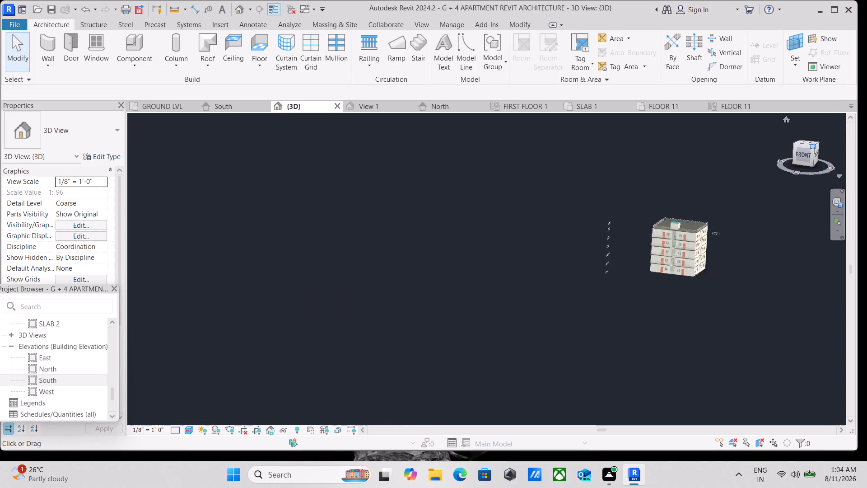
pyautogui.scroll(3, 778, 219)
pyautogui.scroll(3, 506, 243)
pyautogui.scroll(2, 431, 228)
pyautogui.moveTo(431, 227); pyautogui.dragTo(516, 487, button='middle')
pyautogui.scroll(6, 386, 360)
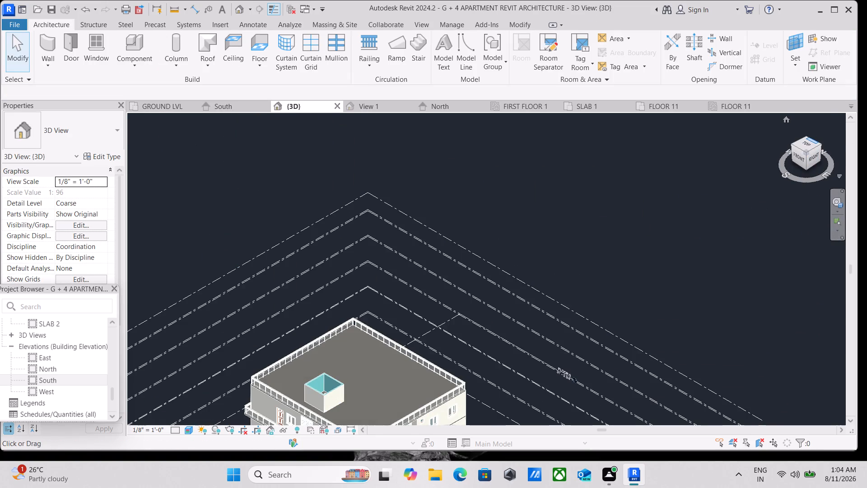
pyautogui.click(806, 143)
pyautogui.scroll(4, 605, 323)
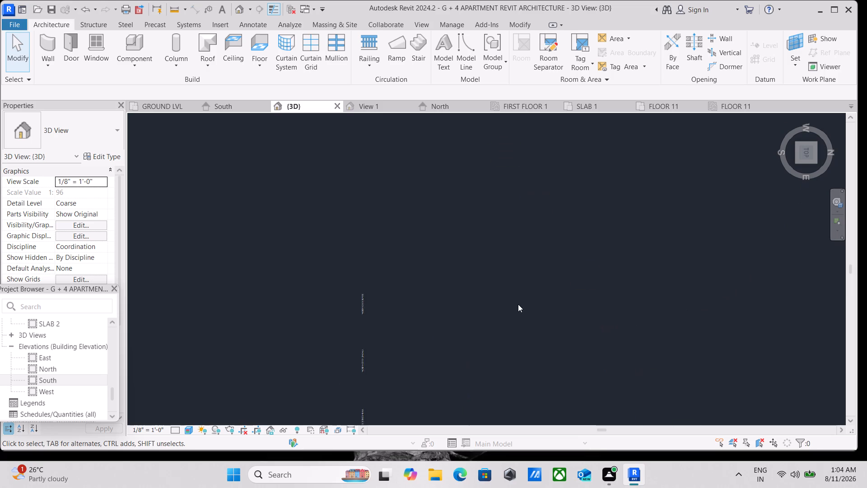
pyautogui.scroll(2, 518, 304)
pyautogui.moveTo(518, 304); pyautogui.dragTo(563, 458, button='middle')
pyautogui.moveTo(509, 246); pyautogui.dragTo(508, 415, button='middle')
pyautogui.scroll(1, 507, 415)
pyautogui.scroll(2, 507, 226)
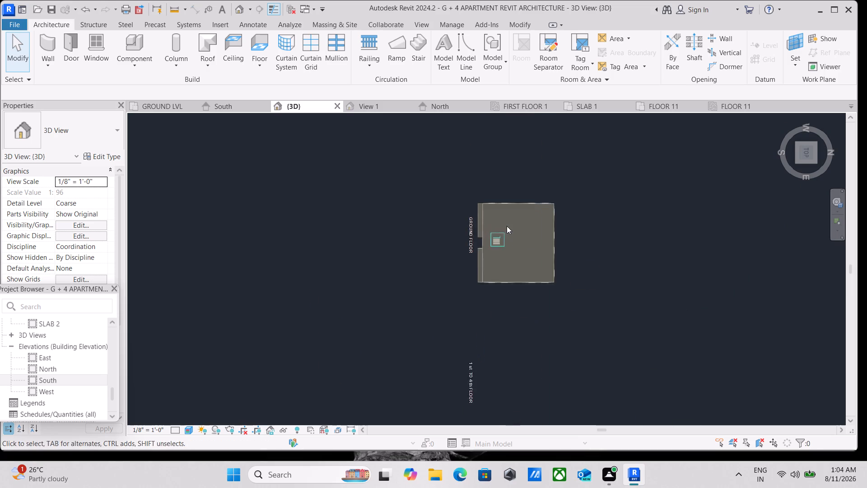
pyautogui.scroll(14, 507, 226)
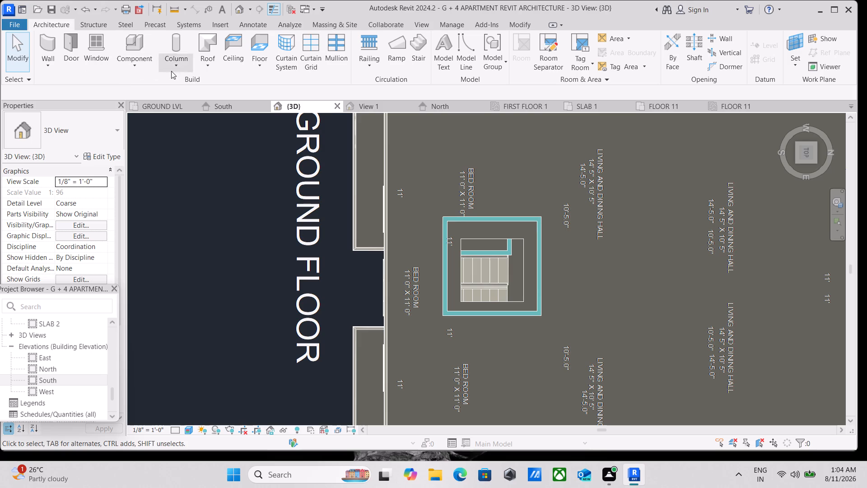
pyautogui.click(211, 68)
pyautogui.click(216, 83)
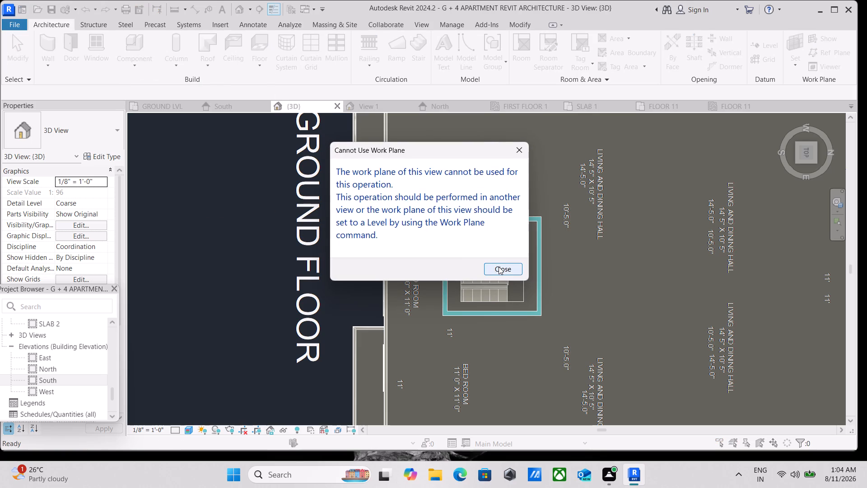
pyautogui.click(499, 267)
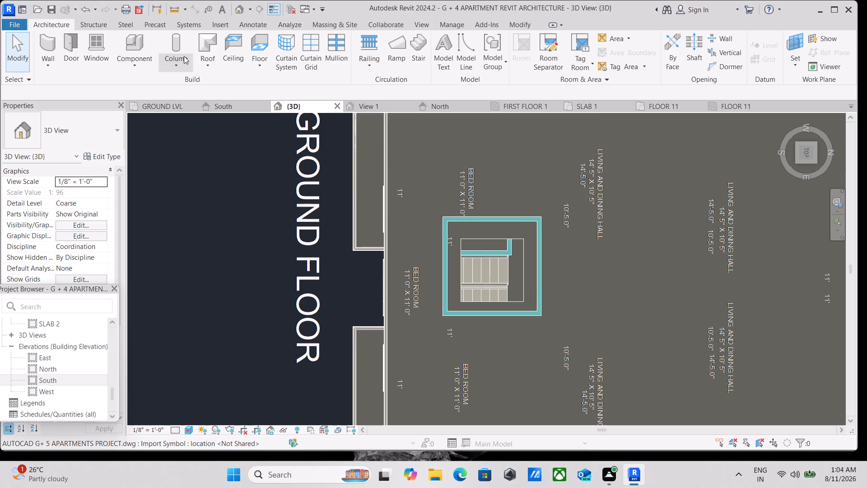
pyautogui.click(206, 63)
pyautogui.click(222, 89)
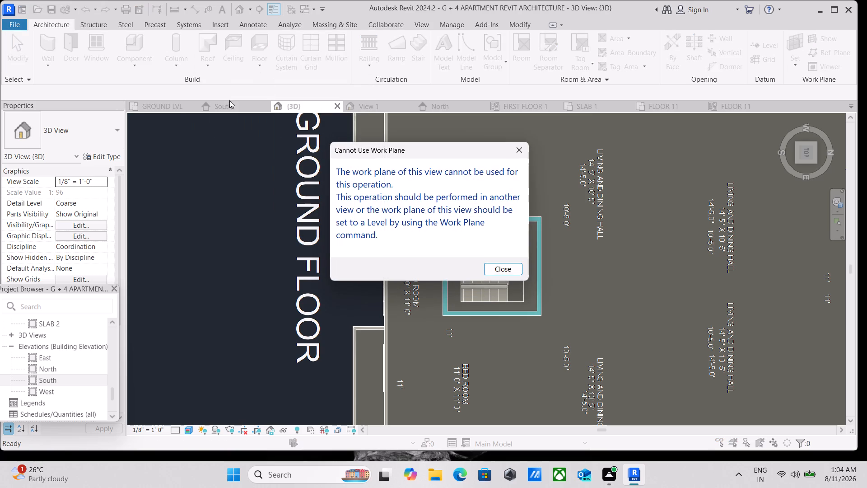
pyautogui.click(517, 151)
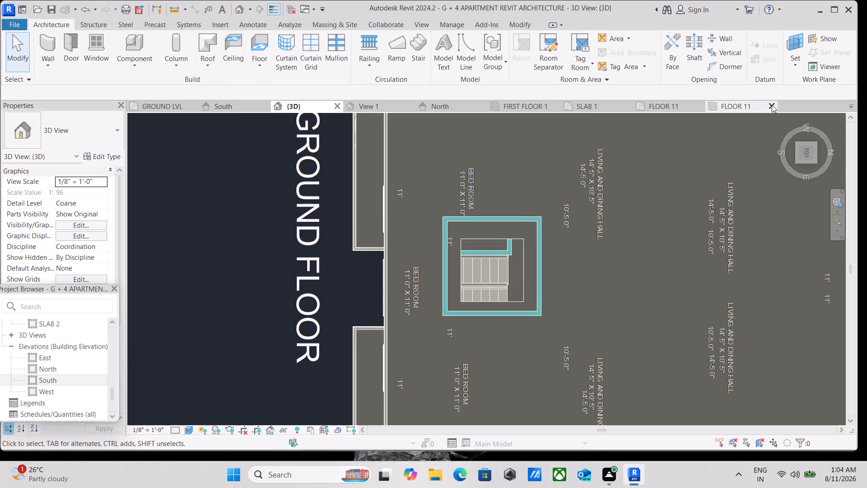
# Close the FLOOR 11 ceiling plan and open the FLOOR 12 reflected ceiling plan.
pyautogui.click(772, 105)
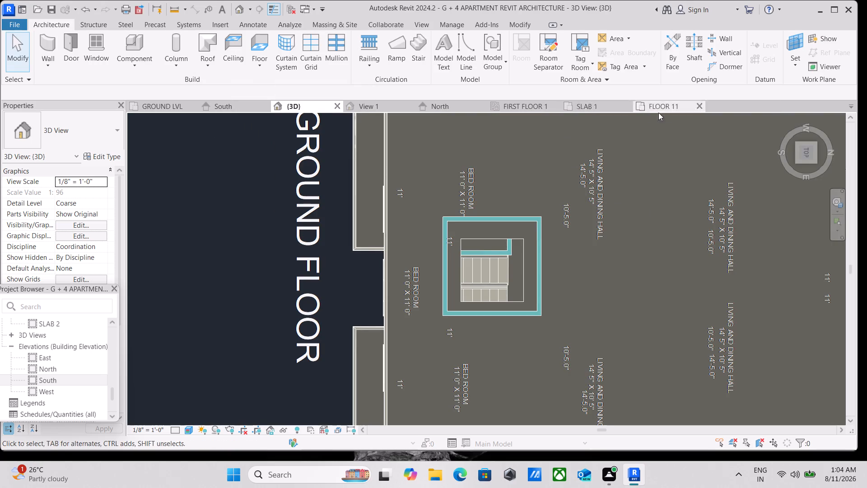
pyautogui.click(667, 108)
pyautogui.scroll(1, 557, 151)
pyautogui.moveTo(557, 151); pyautogui.dragTo(548, 238, button='middle')
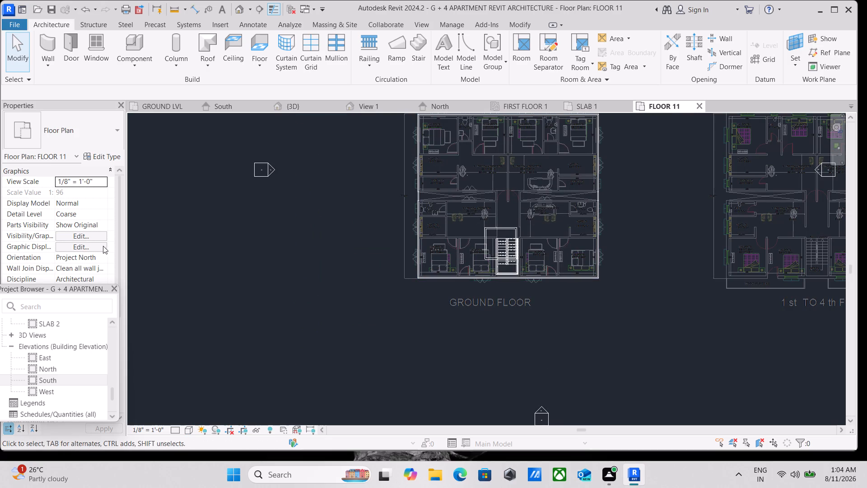
pyautogui.scroll(-1, 94, 268)
pyautogui.scroll(1, 59, 334)
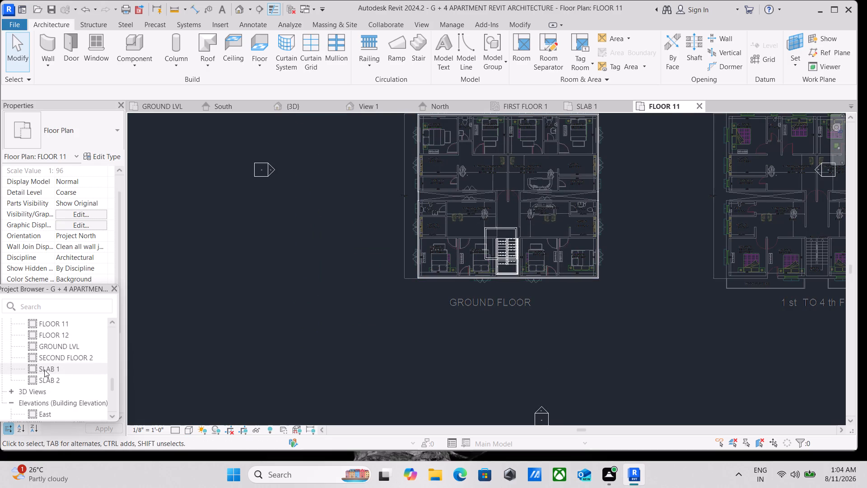
pyautogui.scroll(1, 44, 365)
pyautogui.doubleClick(49, 390)
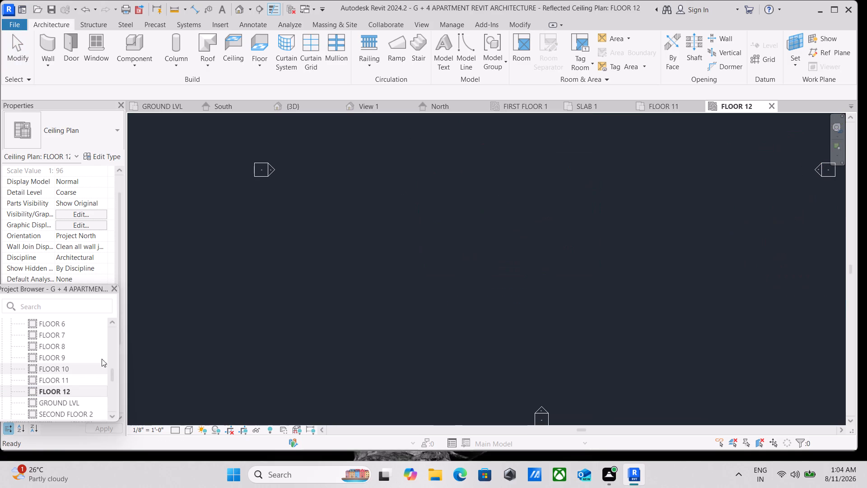
# Set the base level of the FLOOR 12 ceiling plan's underlay range to FLOOR 11.
pyautogui.scroll(-2, 290, 265)
pyautogui.moveTo(290, 265); pyautogui.dragTo(276, 324, button='middle')
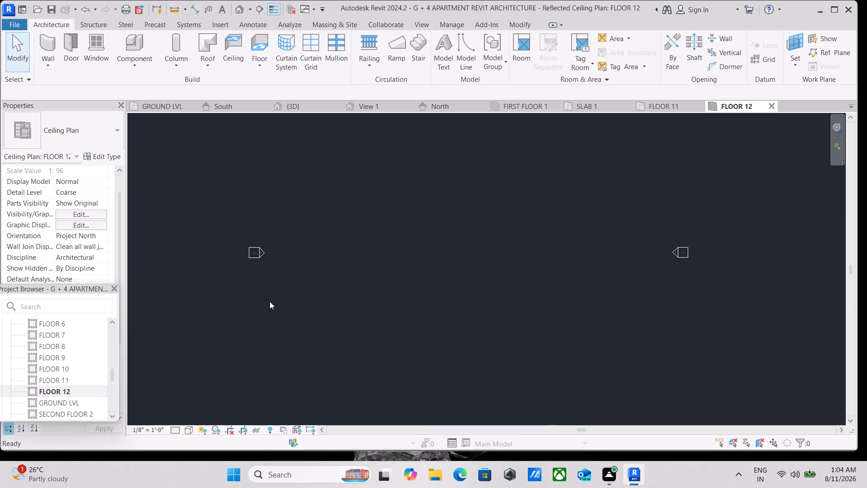
pyautogui.scroll(-2, 207, 251)
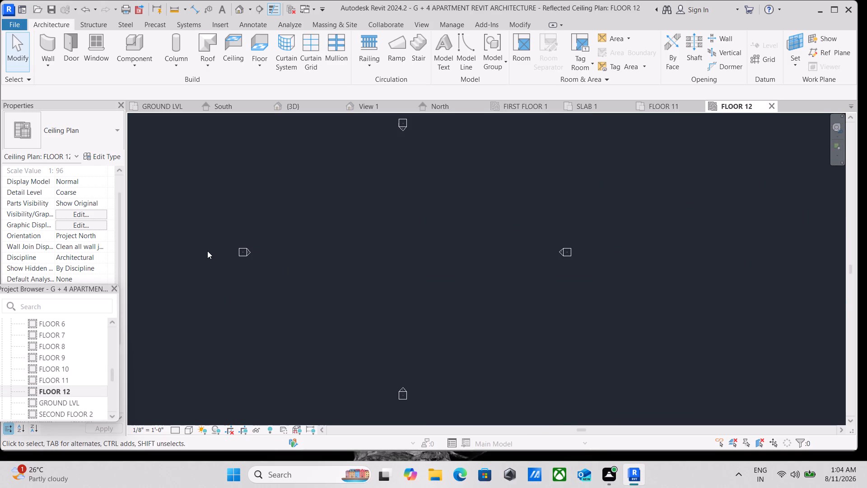
pyautogui.scroll(-2, 75, 245)
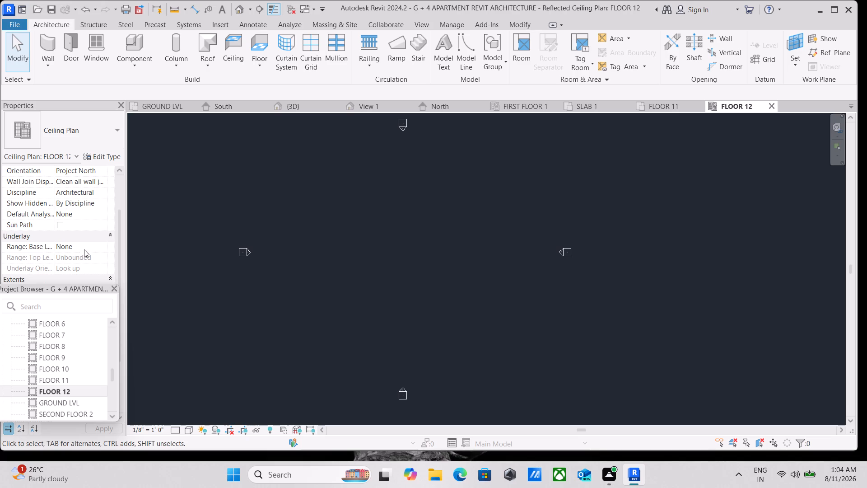
pyautogui.click(84, 249)
pyautogui.click(104, 246)
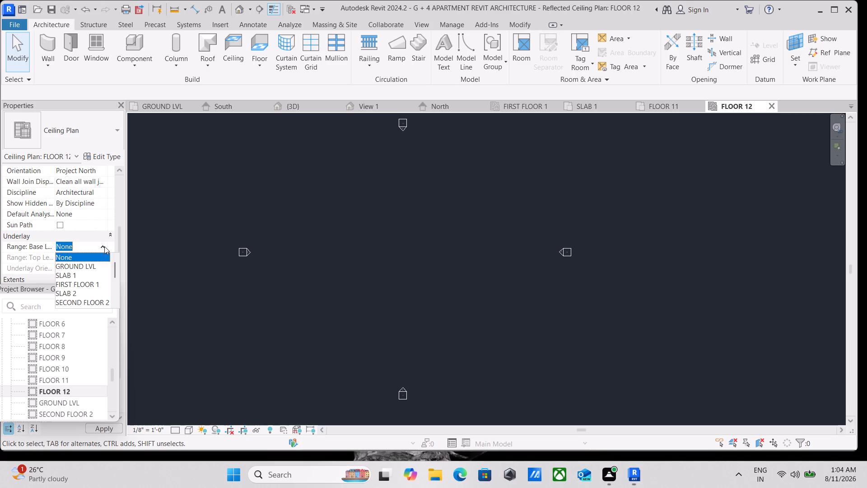
pyautogui.scroll(-3, 77, 302)
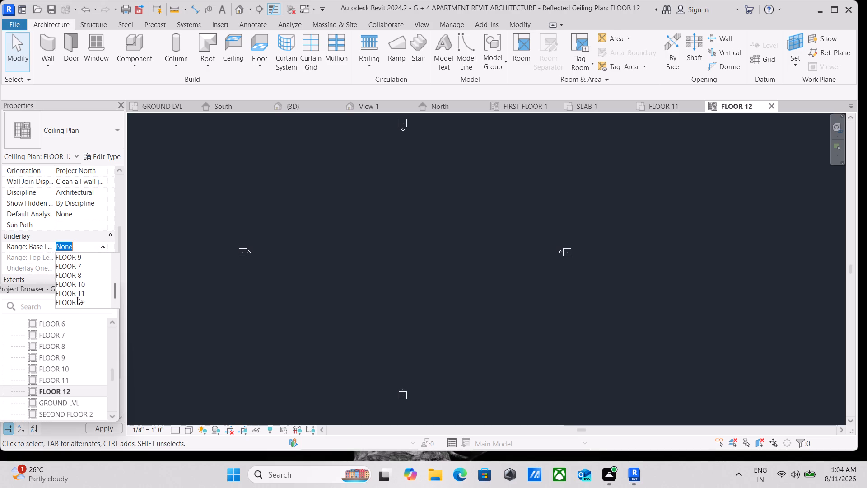
pyautogui.click(79, 293)
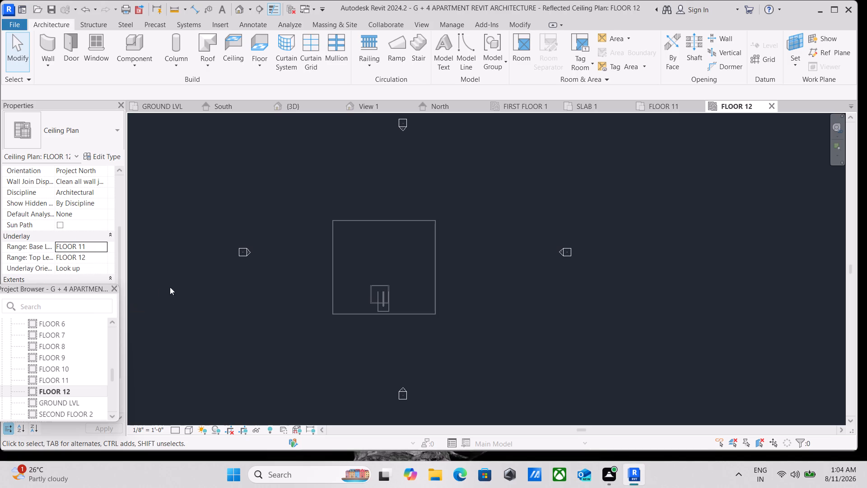
pyautogui.scroll(5, 384, 281)
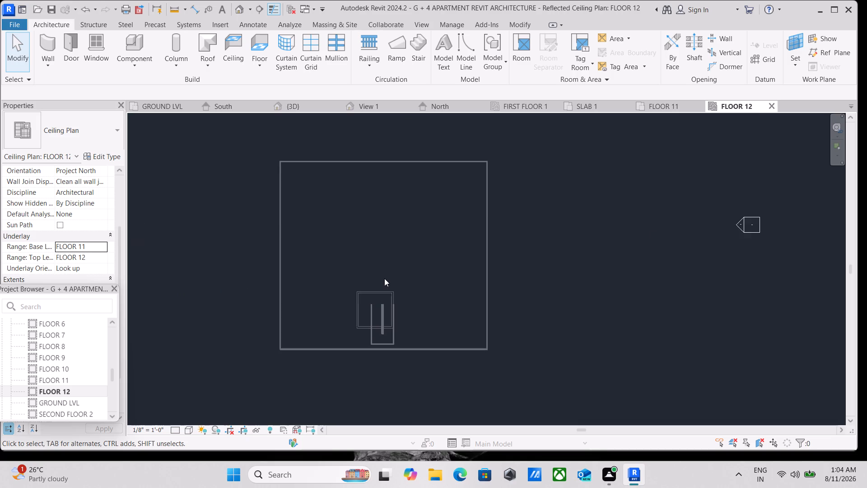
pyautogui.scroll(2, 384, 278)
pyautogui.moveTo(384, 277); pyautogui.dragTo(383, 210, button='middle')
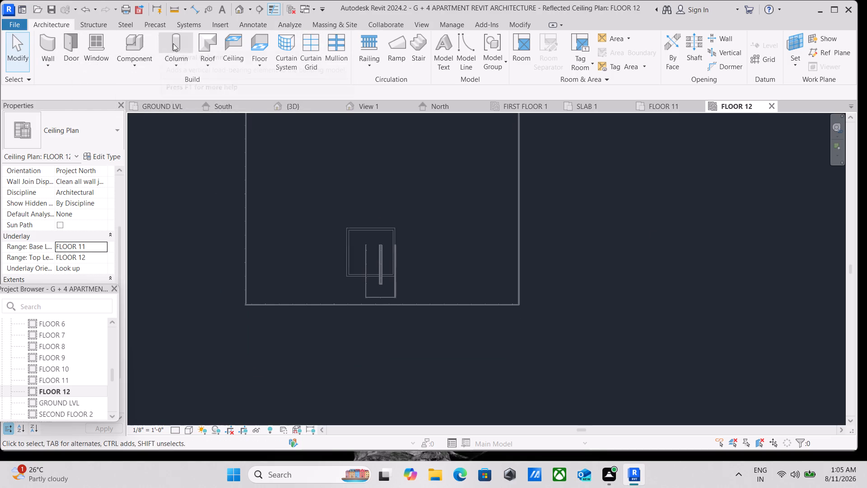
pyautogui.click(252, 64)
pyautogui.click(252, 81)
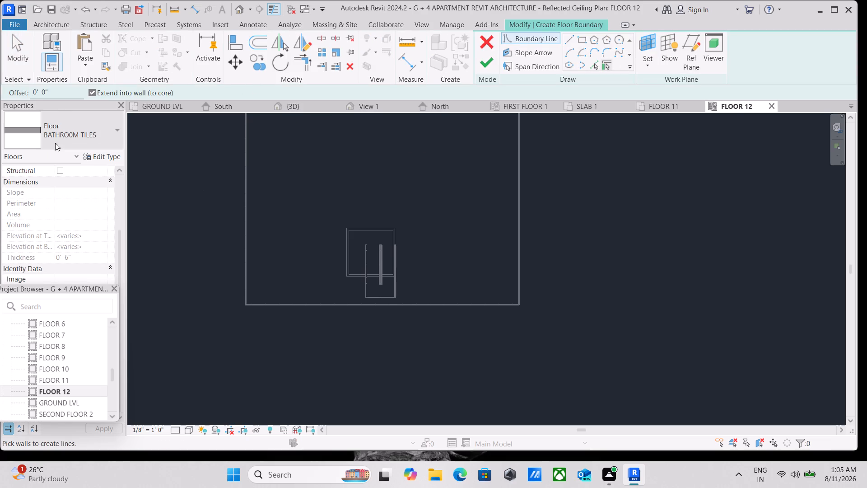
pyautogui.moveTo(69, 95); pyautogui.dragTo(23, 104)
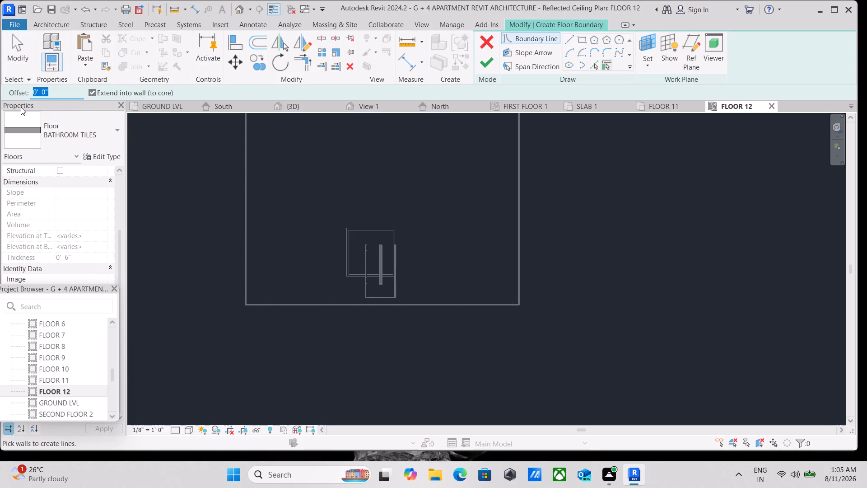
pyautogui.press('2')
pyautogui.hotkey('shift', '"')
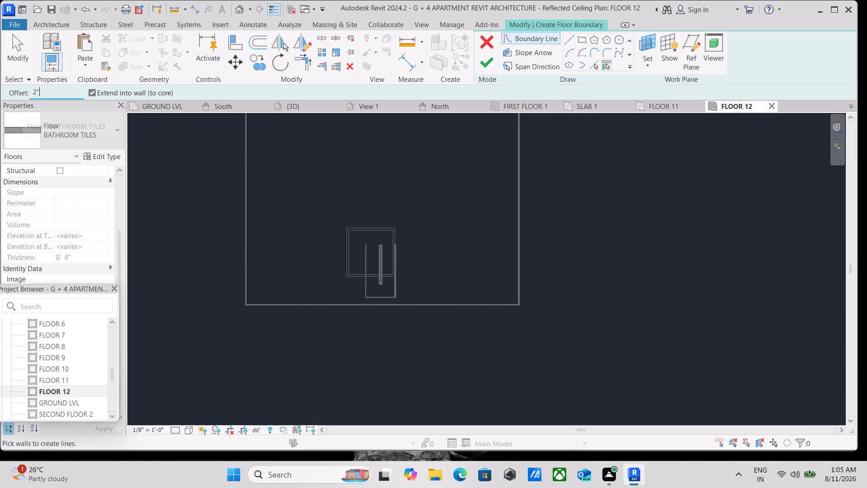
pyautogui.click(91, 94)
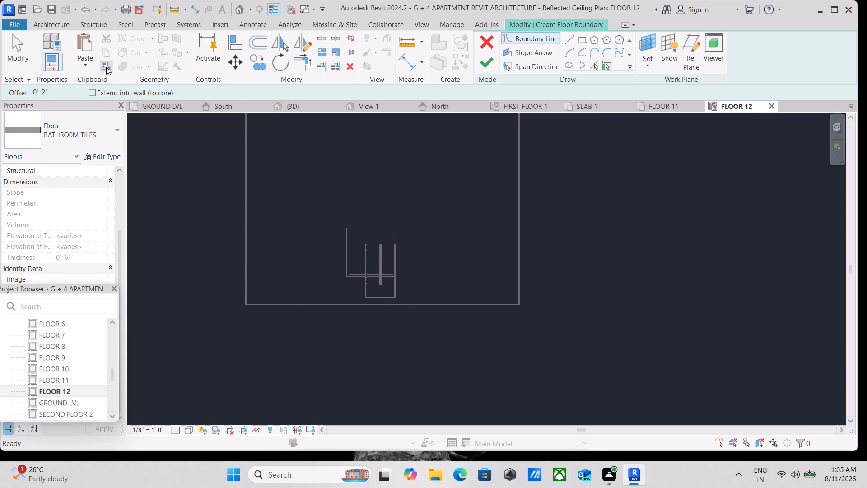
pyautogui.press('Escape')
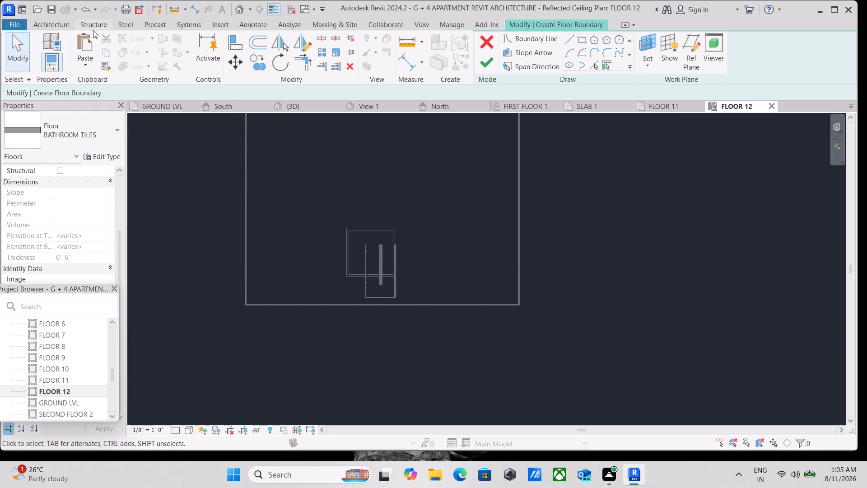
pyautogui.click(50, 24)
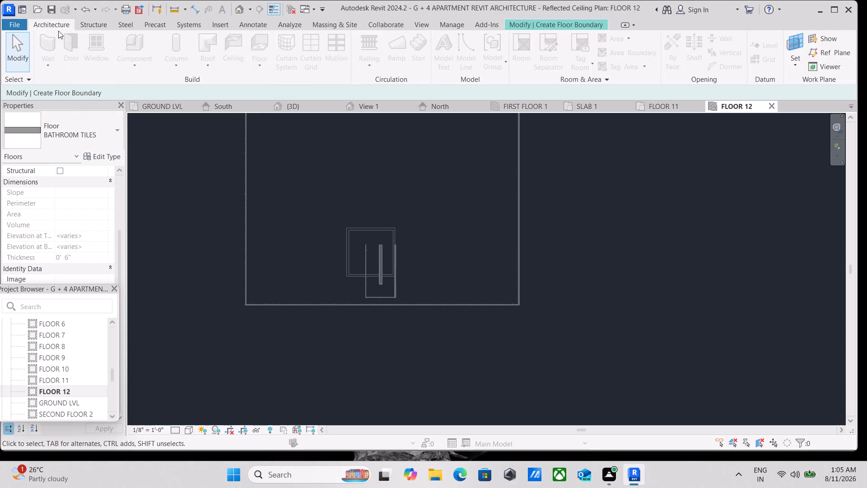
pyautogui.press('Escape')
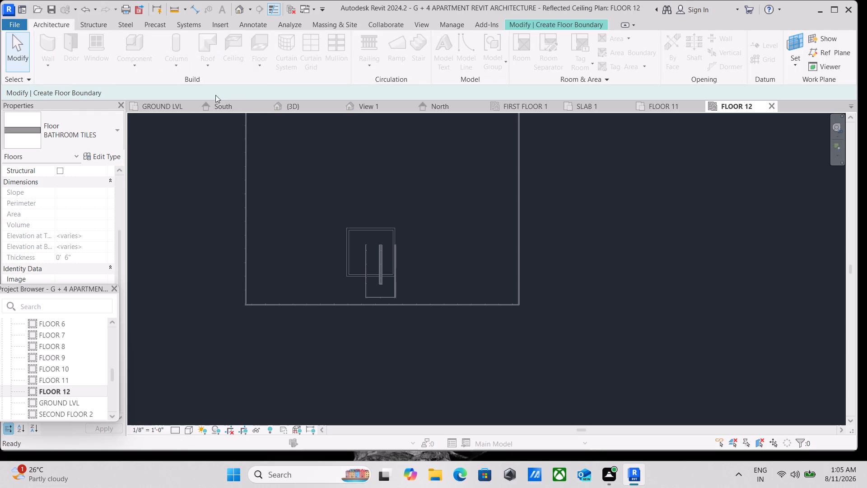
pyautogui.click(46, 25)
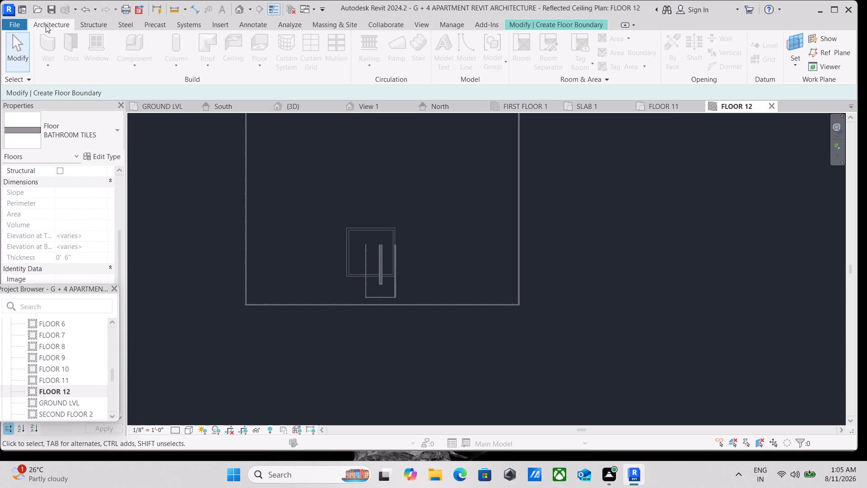
# Close the FLOOR 12 ceiling plan and the FLOOR 11 floor plan.
pyautogui.scroll(-1, 264, 241)
pyautogui.moveTo(357, 216); pyautogui.dragTo(326, 286, button='middle')
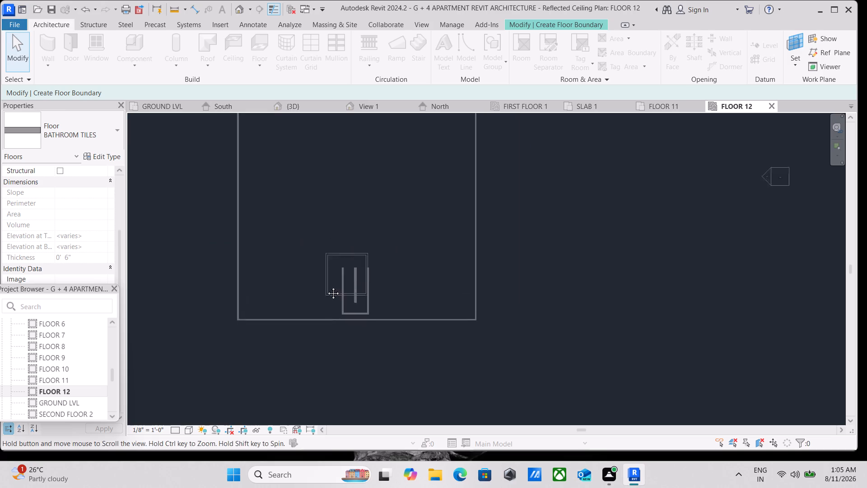
pyautogui.moveTo(326, 286); pyautogui.dragTo(312, 324, button='middle')
pyautogui.click(774, 105)
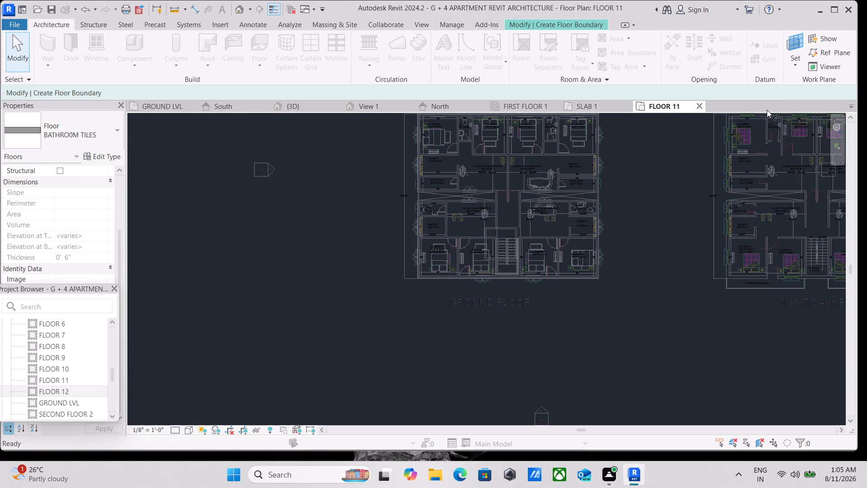
pyautogui.moveTo(613, 171); pyautogui.dragTo(487, 300, button='middle')
pyautogui.scroll(2, 513, 270)
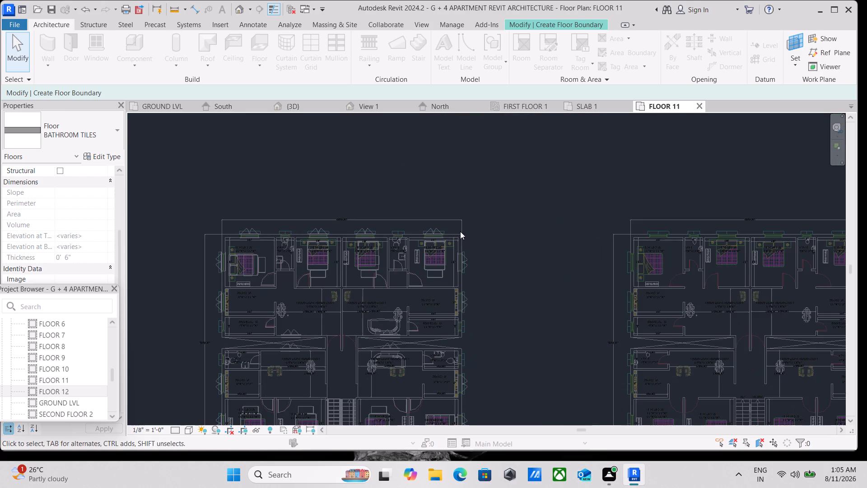
pyautogui.scroll(2, 427, 230)
pyautogui.scroll(-1, 139, 174)
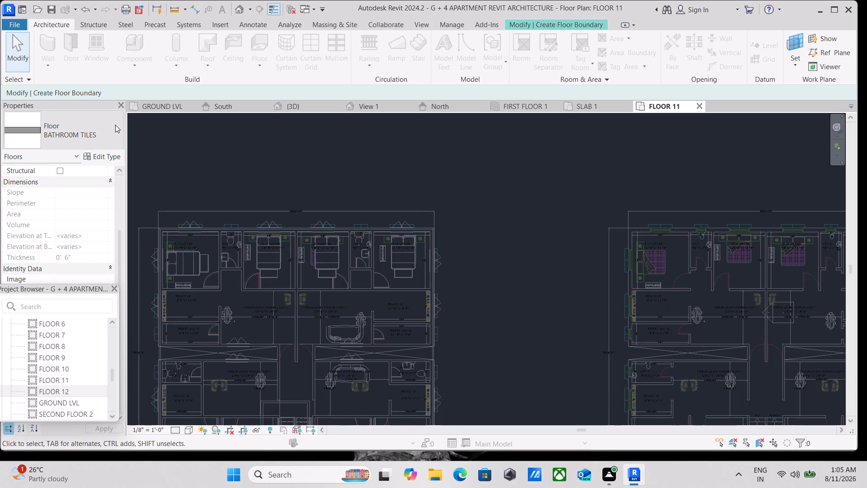
pyautogui.click(703, 108)
# View the stair enclosure in the 3D view, and open the FLOOR 12 floor plan.
pyautogui.click(313, 104)
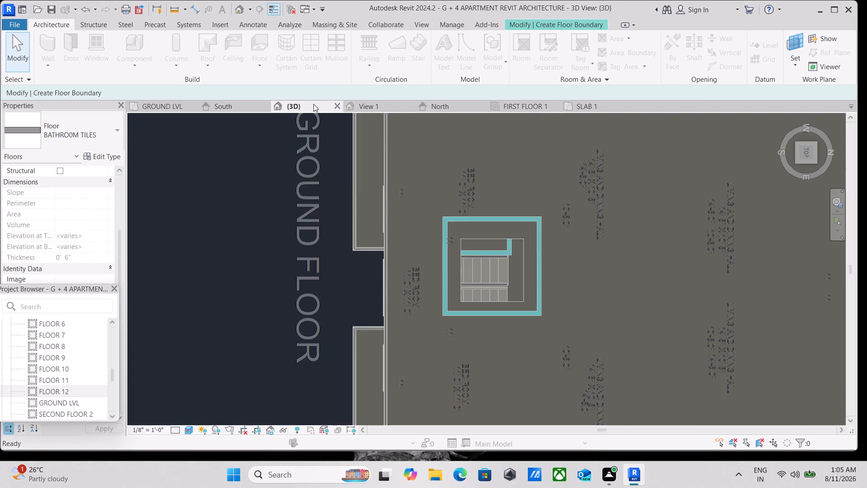
pyautogui.scroll(1, 667, 343)
pyautogui.scroll(-4, 667, 343)
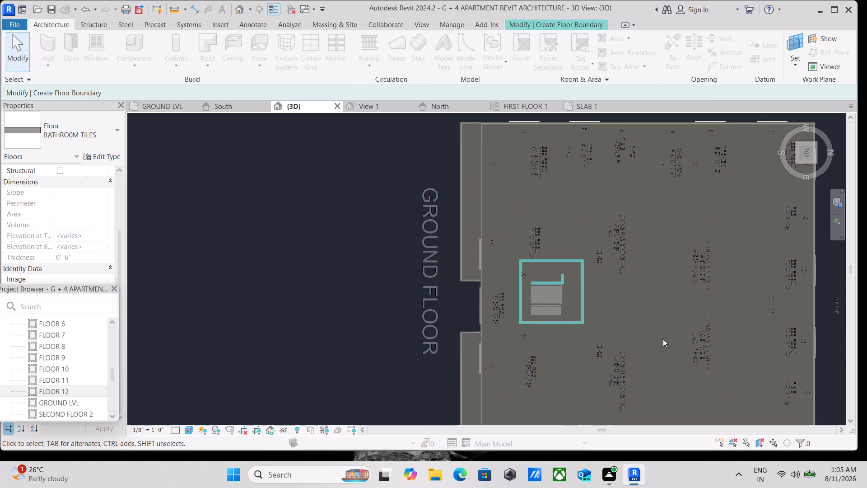
pyautogui.moveTo(582, 352); pyautogui.dragTo(494, 300, button='middle')
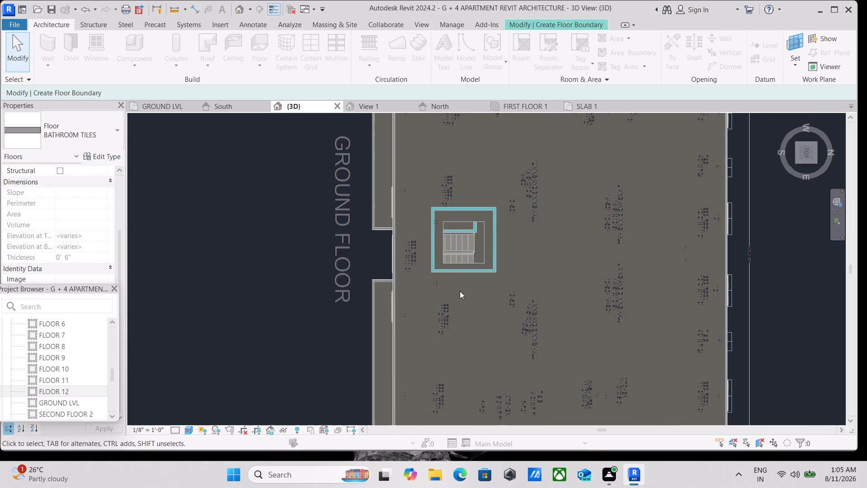
pyautogui.click(64, 387)
pyautogui.click(64, 387)
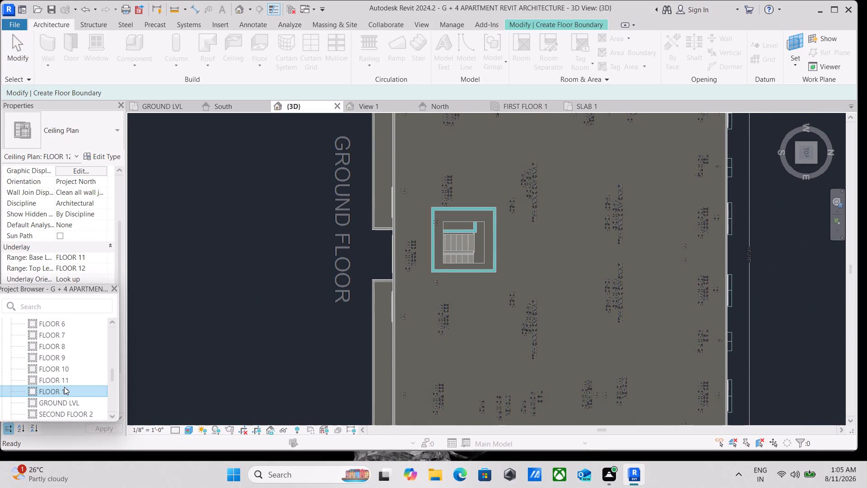
pyautogui.scroll(-3, 64, 387)
pyautogui.scroll(8, 63, 387)
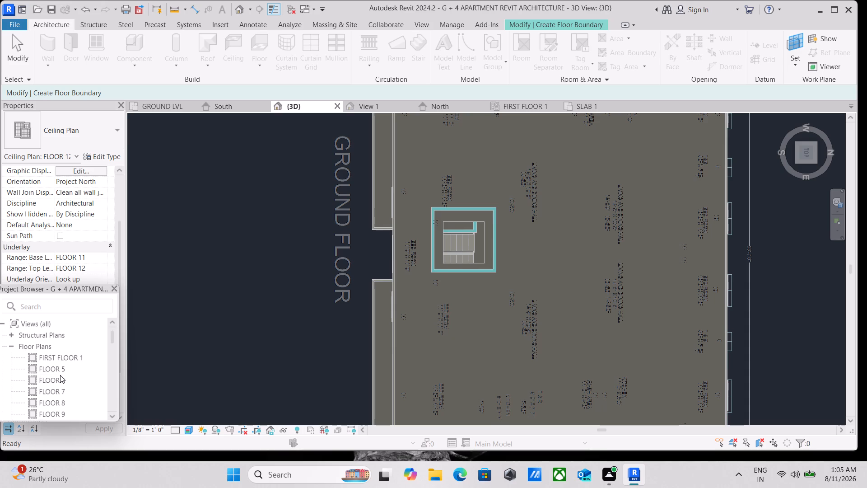
pyautogui.scroll(-2, 60, 373)
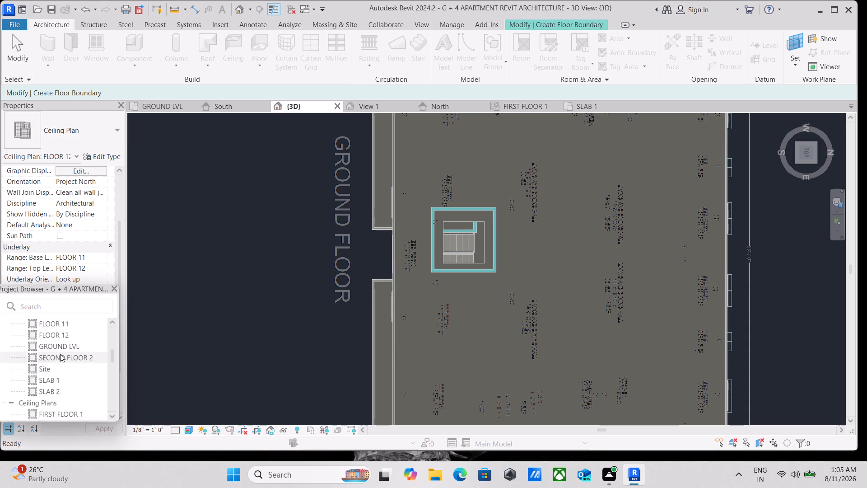
pyautogui.doubleClick(61, 338)
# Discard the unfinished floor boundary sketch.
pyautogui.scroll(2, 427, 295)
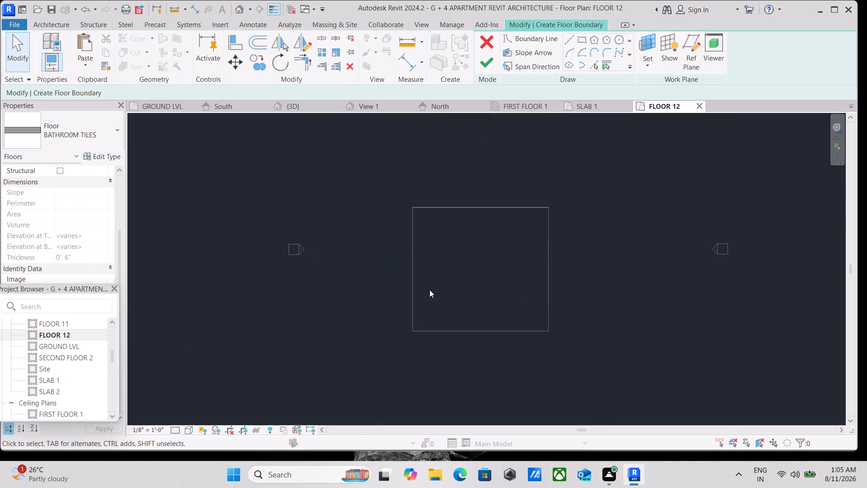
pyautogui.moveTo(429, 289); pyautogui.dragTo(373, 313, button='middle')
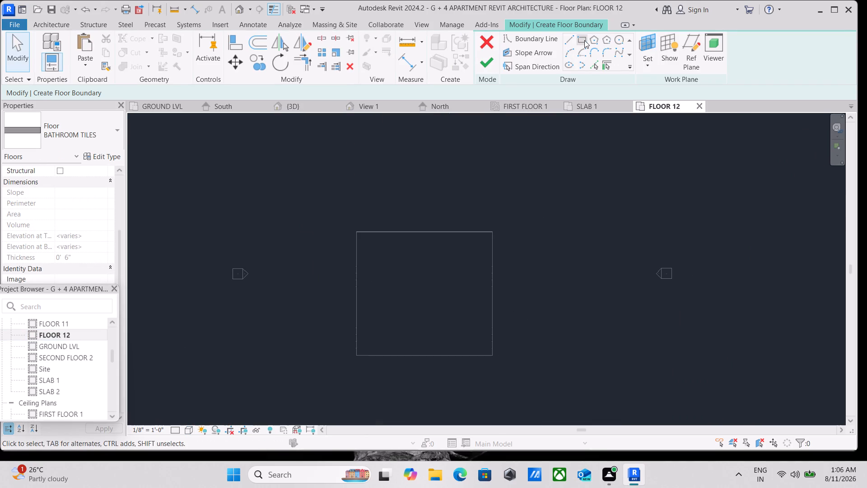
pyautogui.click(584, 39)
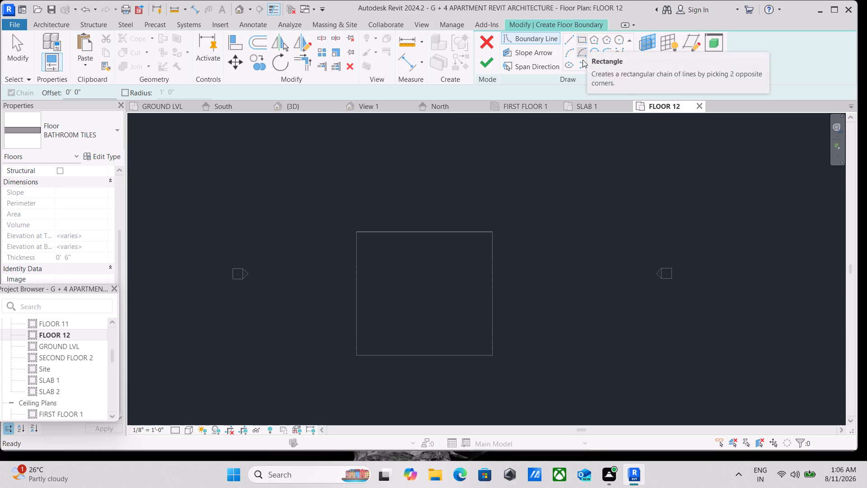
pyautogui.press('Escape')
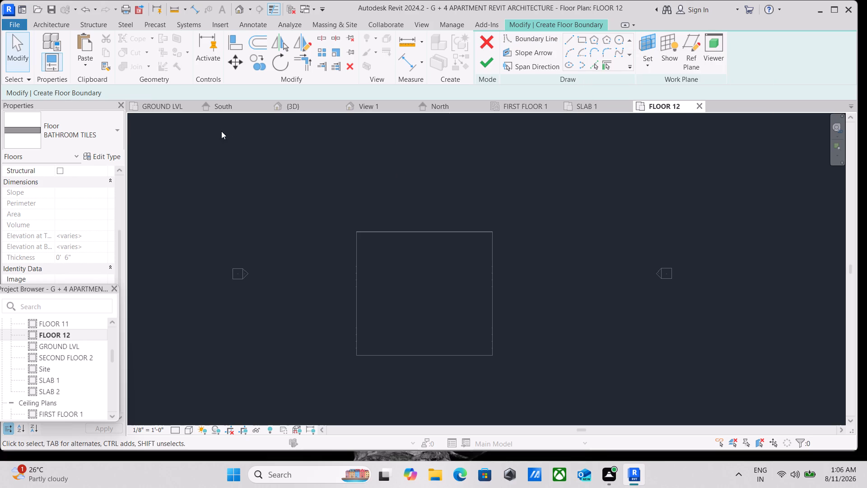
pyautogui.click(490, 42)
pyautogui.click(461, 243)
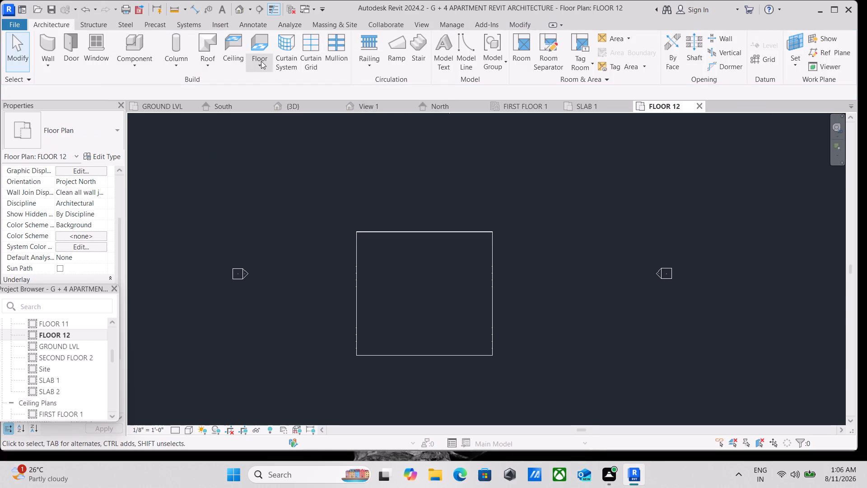
# Create a sloped Generic - 12" footprint roof on FLOOR 12, entering a 1" overhang and sketching a rectangle about 53'-2 1/2" by 48'-4" along the building outline.
pyautogui.click(213, 67)
pyautogui.click(211, 85)
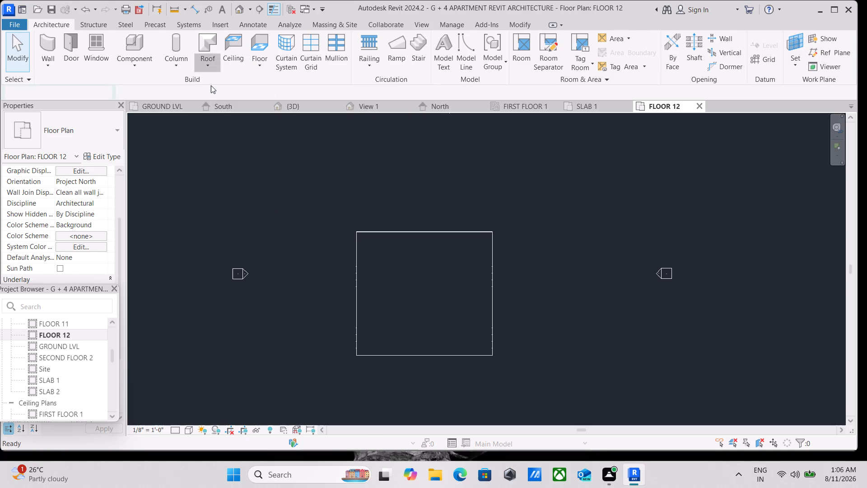
pyautogui.click(11, 92)
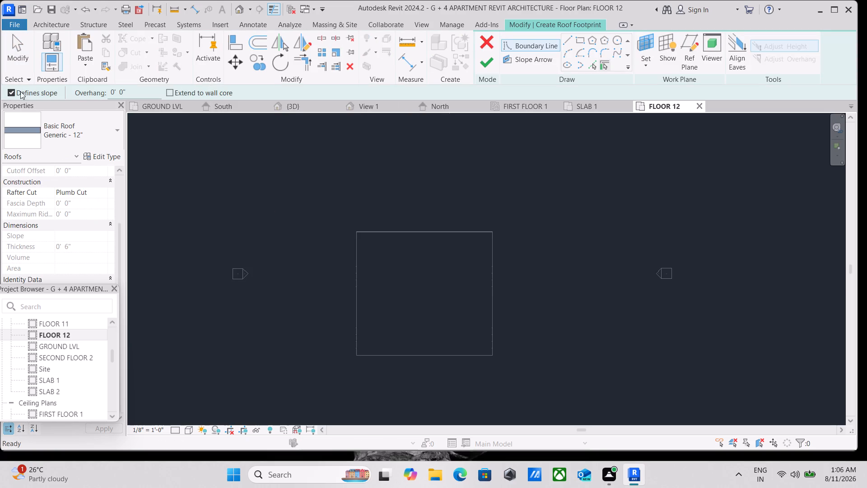
pyautogui.moveTo(148, 87); pyautogui.dragTo(69, 93)
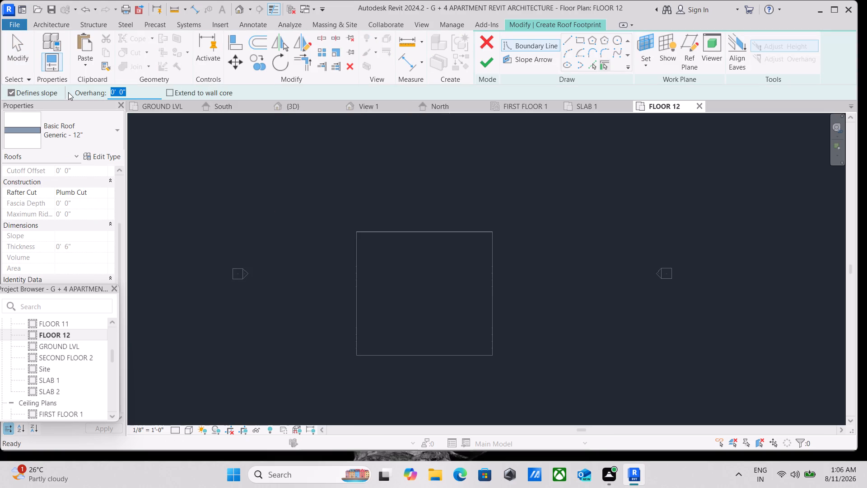
pyautogui.press('1')
pyautogui.hotkey('shift', '"')
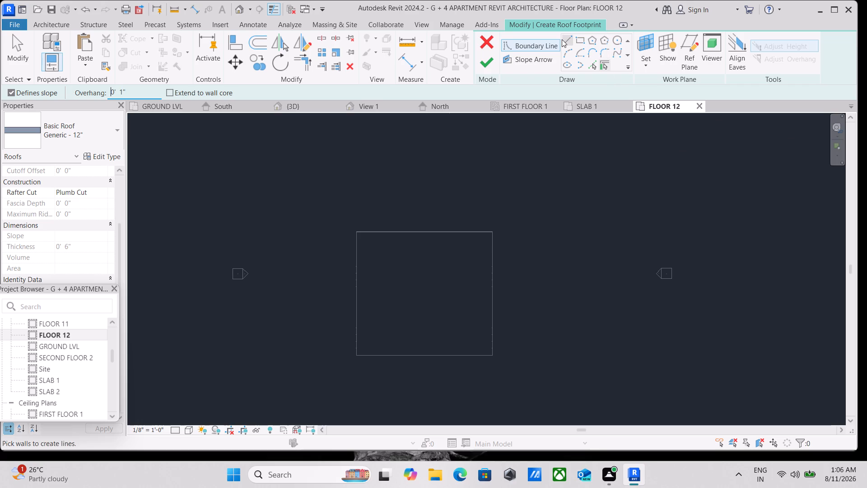
pyautogui.click(578, 40)
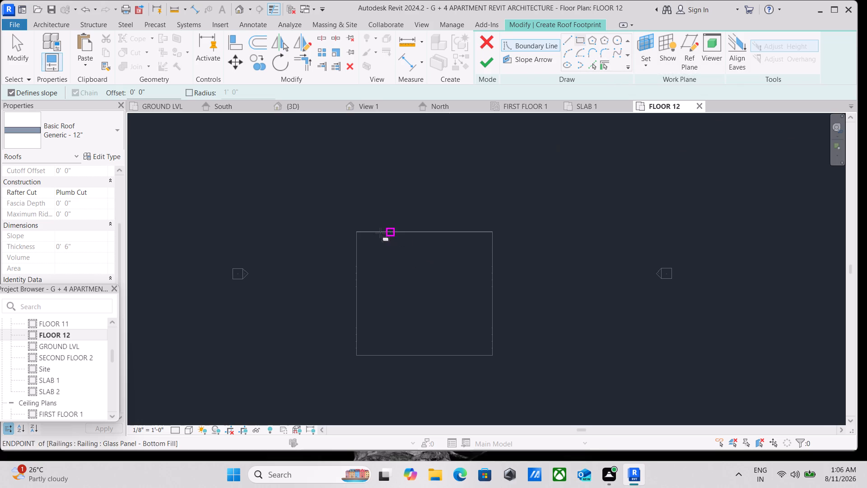
pyautogui.click(355, 230)
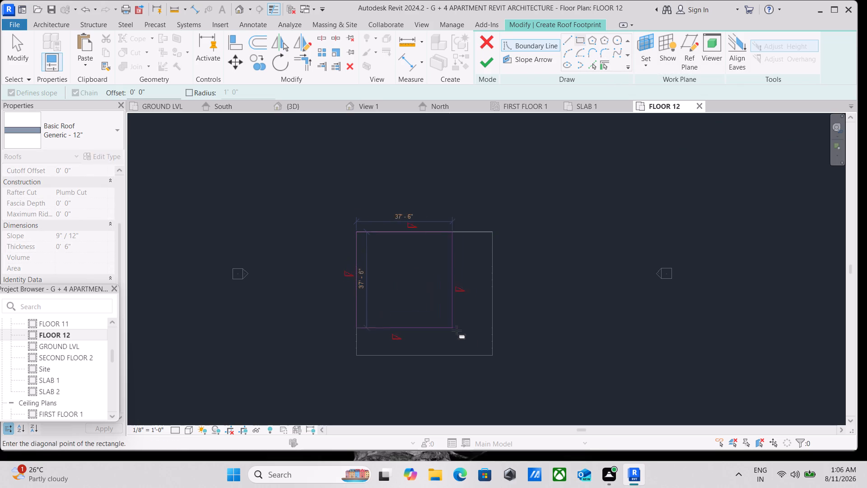
pyautogui.click(494, 357)
pyautogui.click(489, 61)
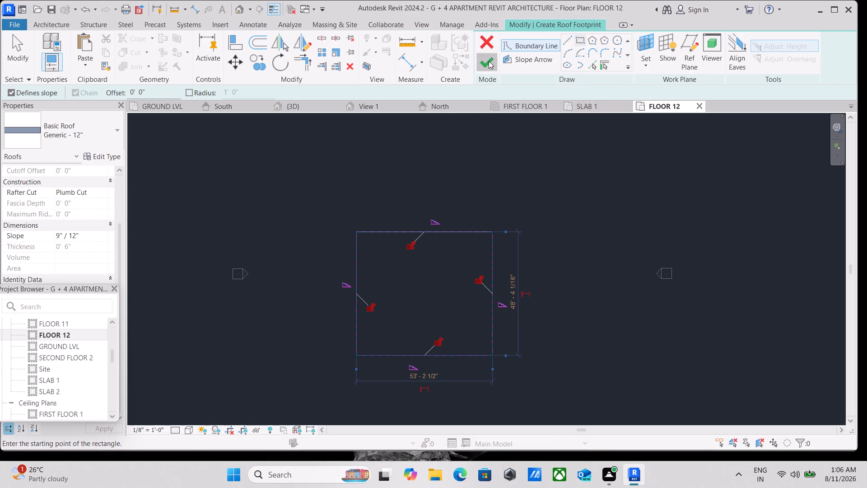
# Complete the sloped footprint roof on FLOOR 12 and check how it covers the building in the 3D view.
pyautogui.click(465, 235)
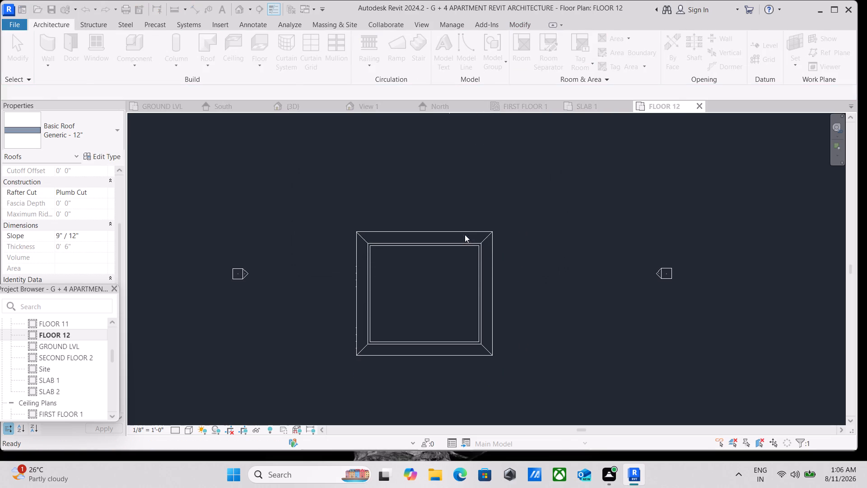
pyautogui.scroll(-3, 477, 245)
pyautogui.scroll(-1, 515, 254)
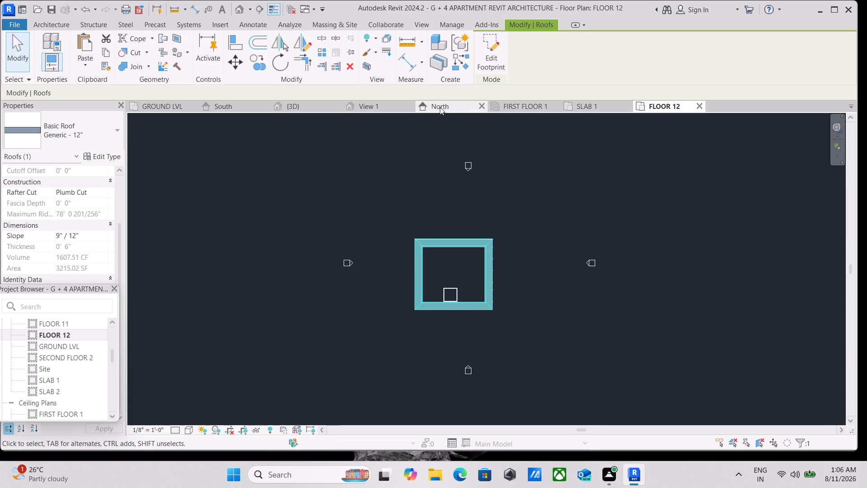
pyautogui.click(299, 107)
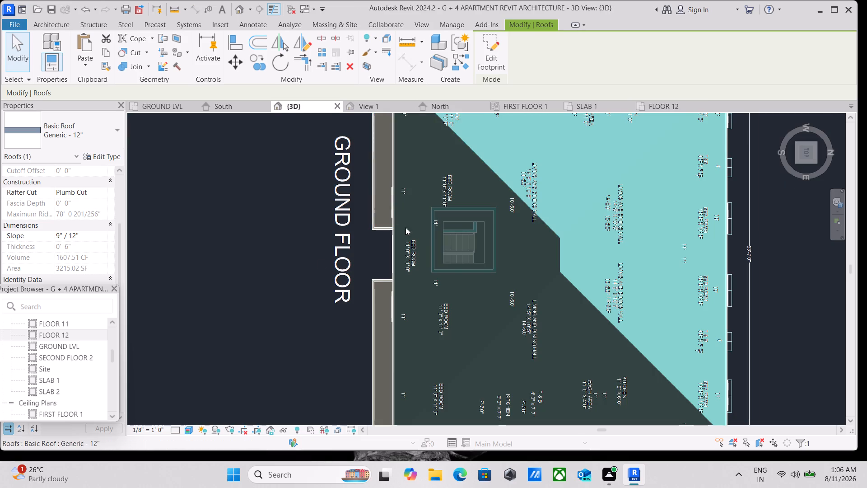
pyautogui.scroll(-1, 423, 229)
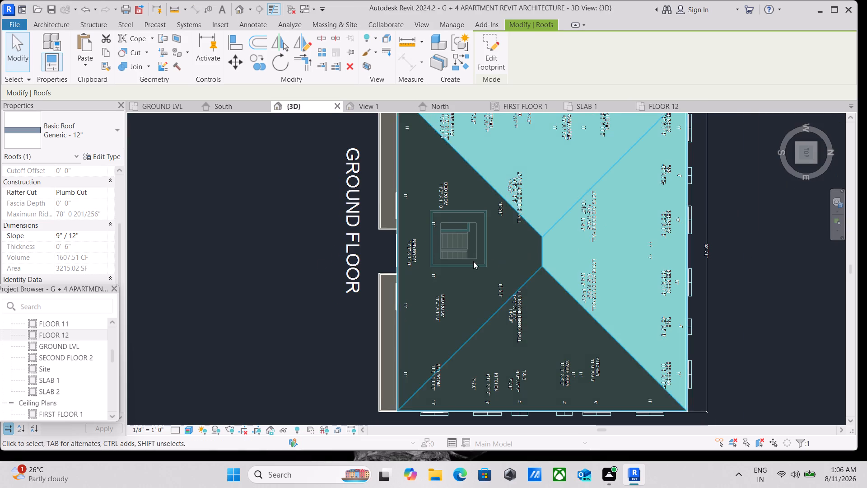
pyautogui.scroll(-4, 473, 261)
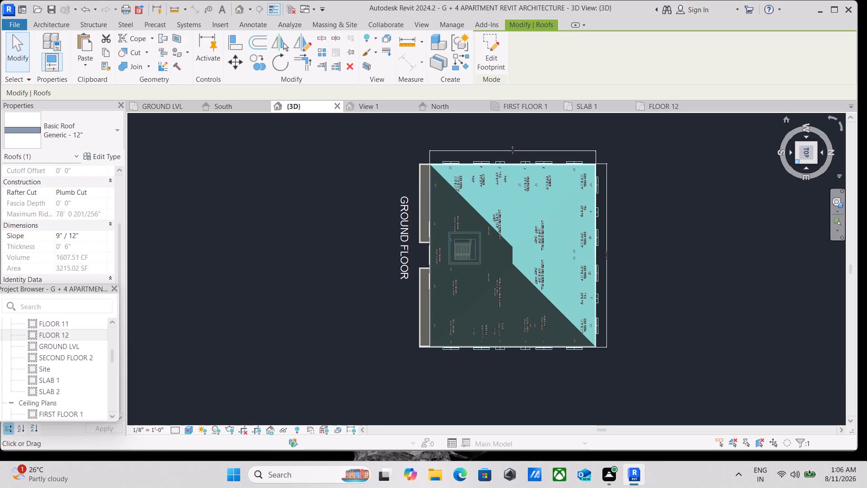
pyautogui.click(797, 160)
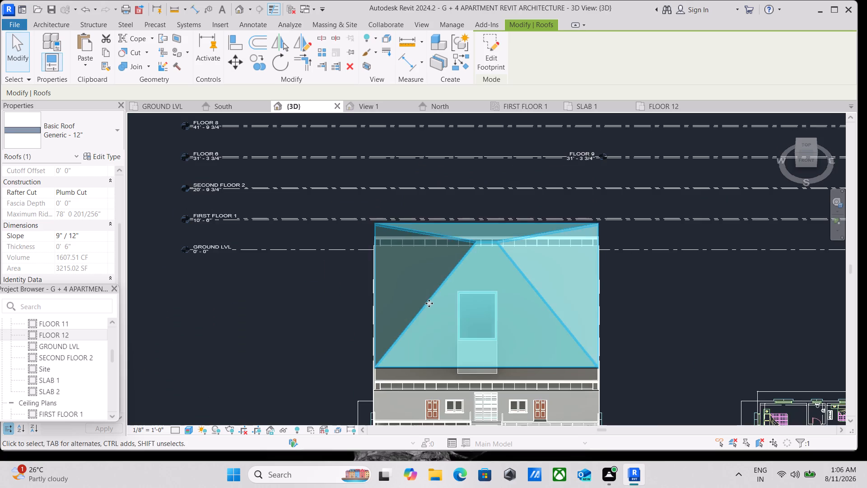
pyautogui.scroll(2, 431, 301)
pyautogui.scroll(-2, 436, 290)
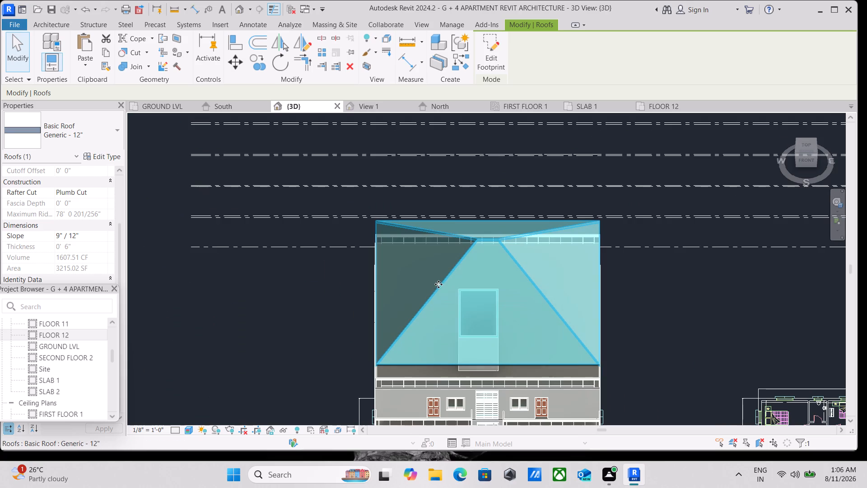
# Delete the sloped Generic - 12" roof covering the whole building.
pyautogui.rightClick(453, 287)
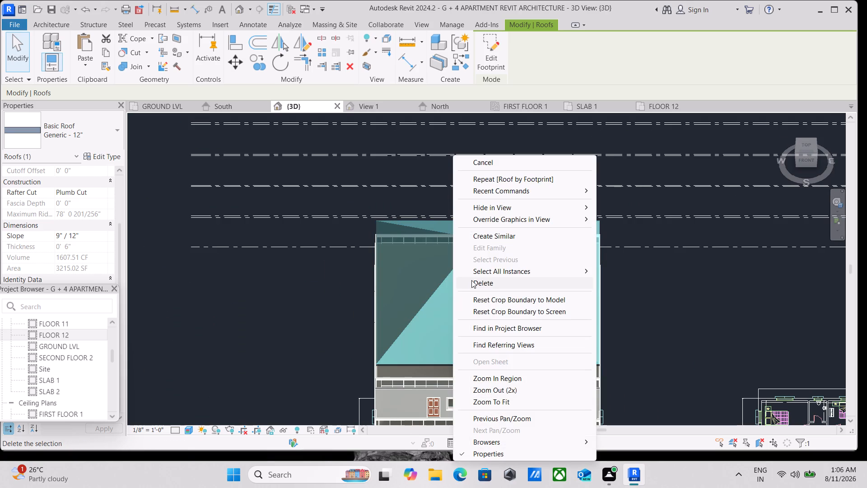
pyautogui.click(472, 280)
# Examine the floor levels and the open stair enclosure from the front and top in the 3D view.
pyautogui.scroll(-1, 472, 280)
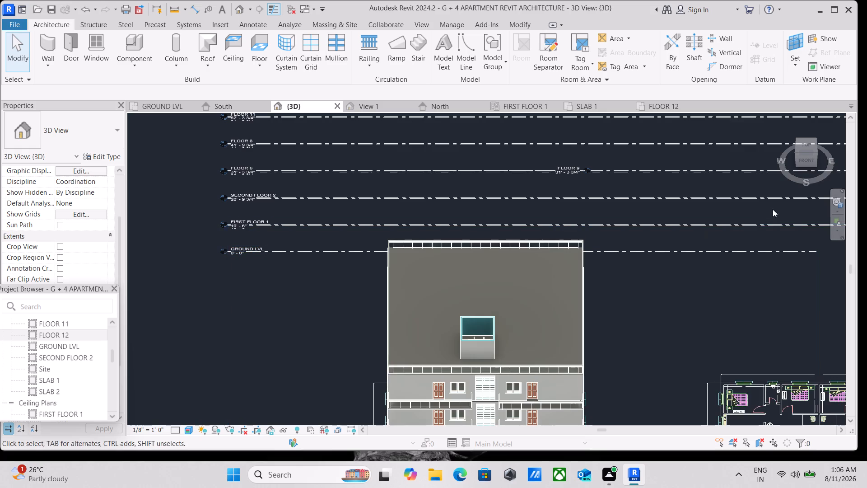
pyautogui.click(809, 161)
pyautogui.scroll(2, 451, 277)
pyautogui.scroll(1, 238, 258)
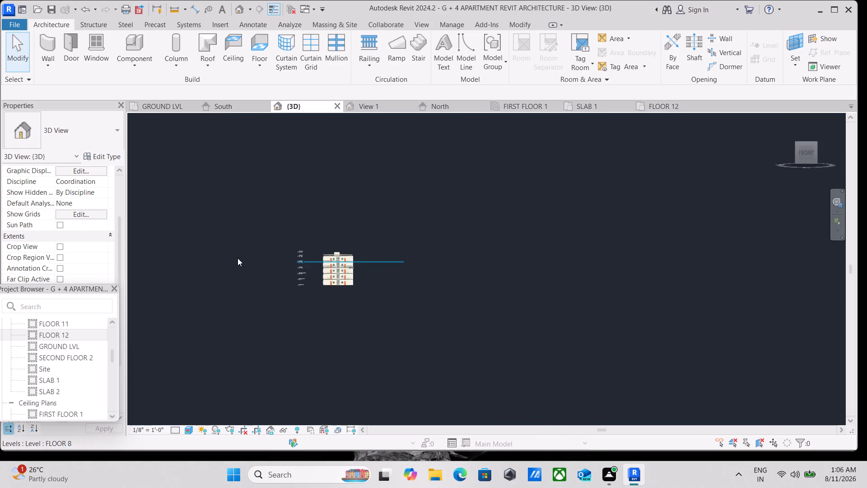
pyautogui.scroll(2, 238, 258)
pyautogui.scroll(2, 305, 231)
pyautogui.scroll(8, 342, 242)
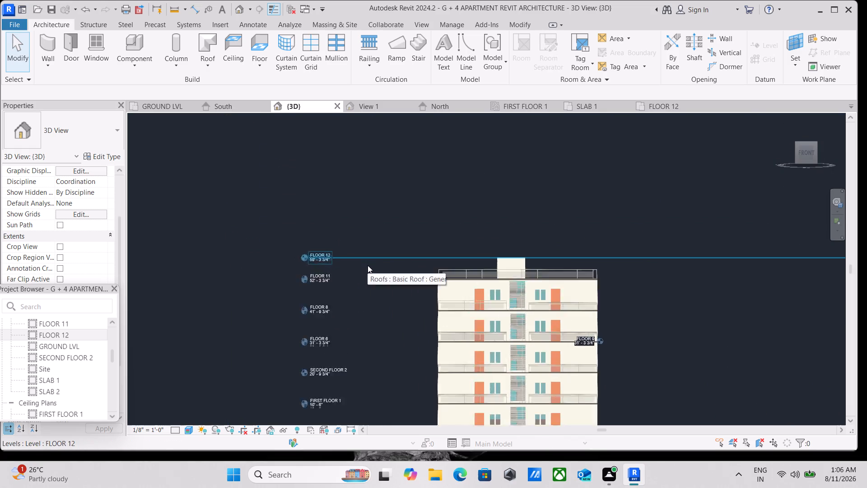
pyautogui.scroll(-2, 368, 264)
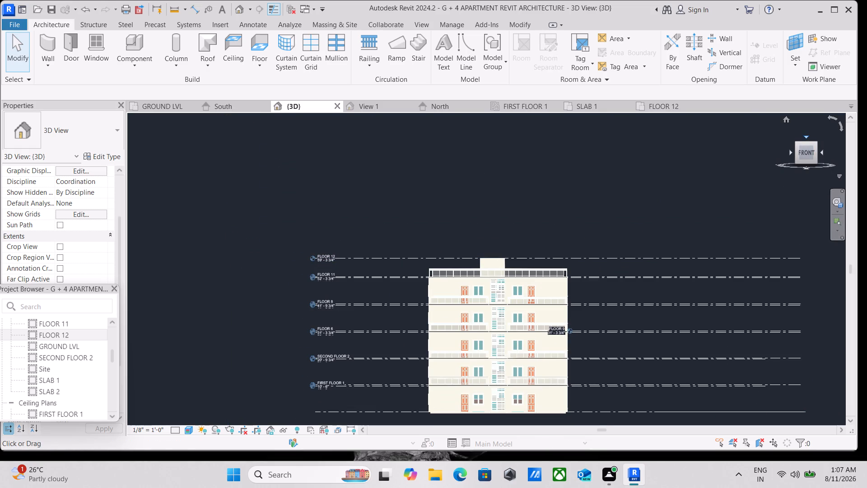
pyautogui.click(807, 136)
pyautogui.scroll(2, 571, 322)
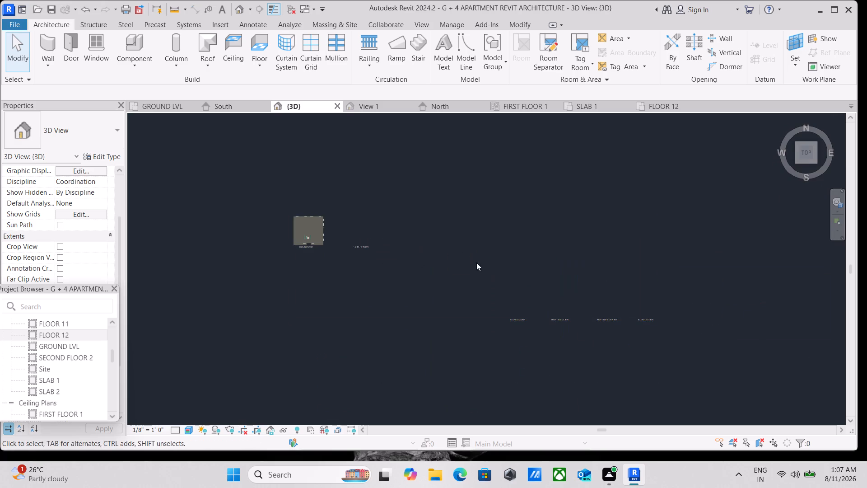
pyautogui.scroll(2, 408, 234)
pyautogui.scroll(6, 279, 223)
pyautogui.scroll(7, 216, 272)
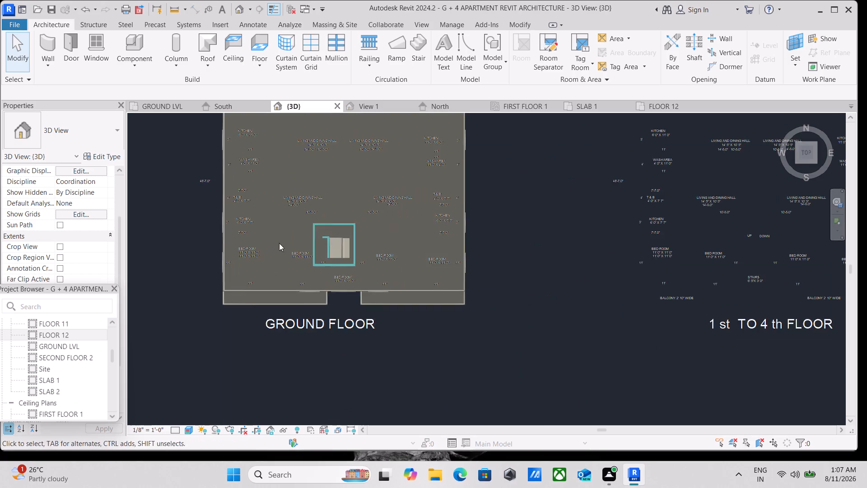
pyautogui.scroll(3, 319, 221)
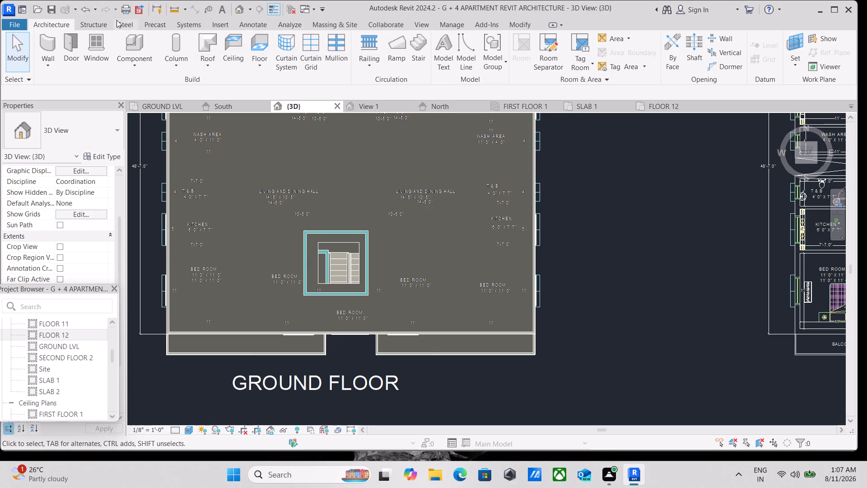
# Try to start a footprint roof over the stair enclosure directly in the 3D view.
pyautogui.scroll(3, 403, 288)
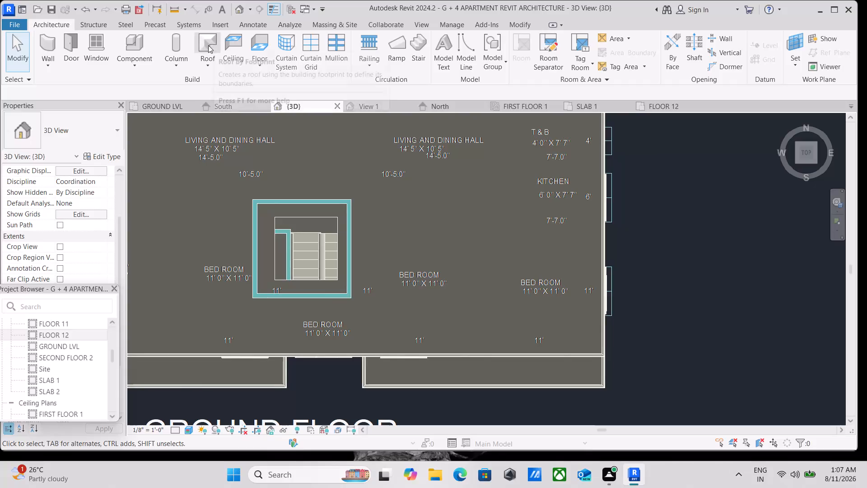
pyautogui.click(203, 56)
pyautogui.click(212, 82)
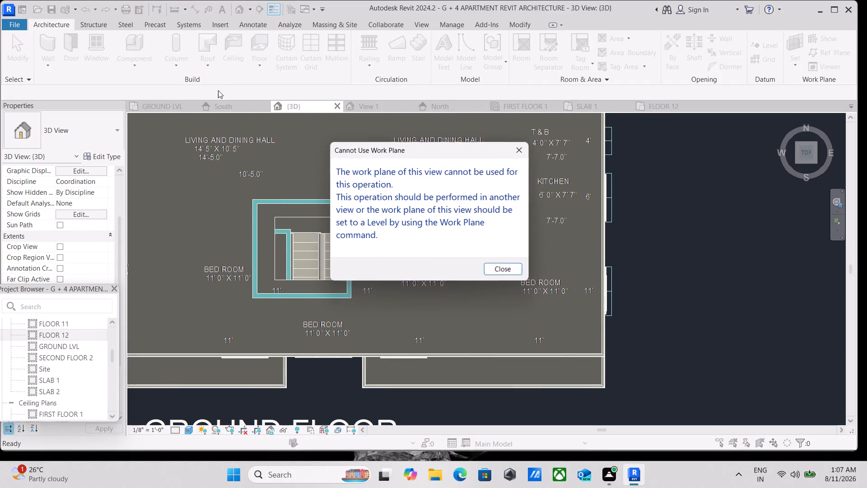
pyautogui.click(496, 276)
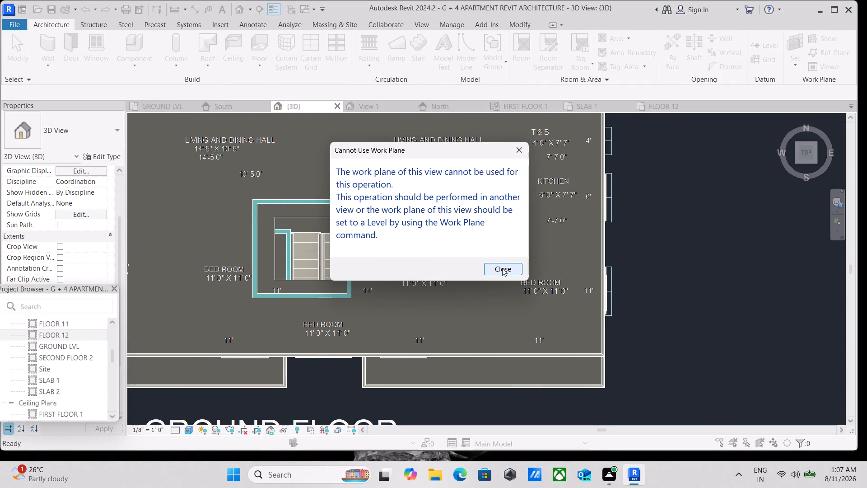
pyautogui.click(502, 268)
# Open the FLOOR 12 floor plan.
pyautogui.scroll(-5, 510, 245)
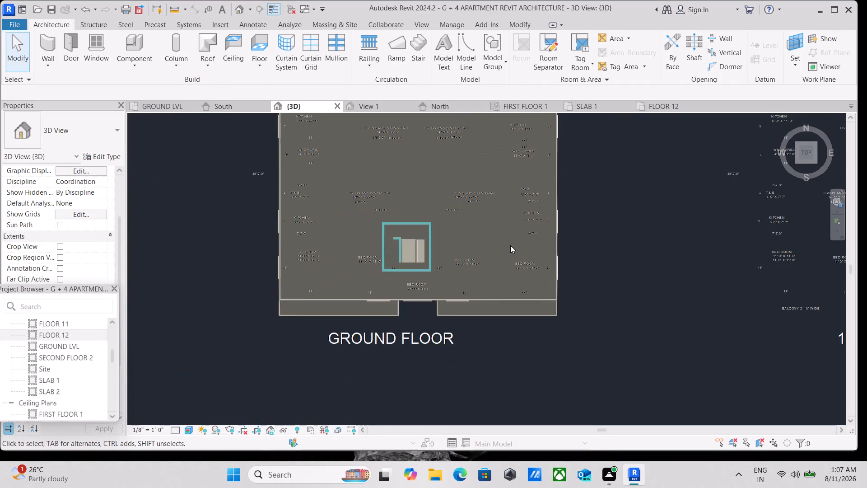
pyautogui.scroll(2, 510, 245)
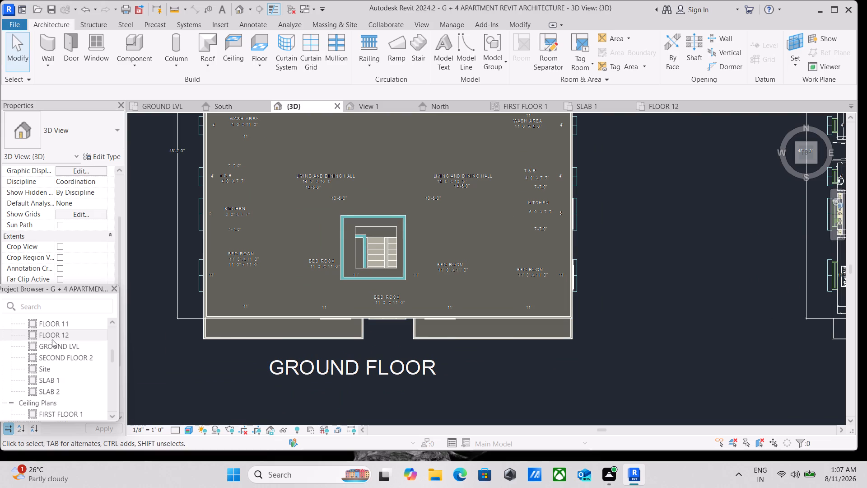
pyautogui.scroll(3, 52, 339)
pyautogui.scroll(-1, 51, 339)
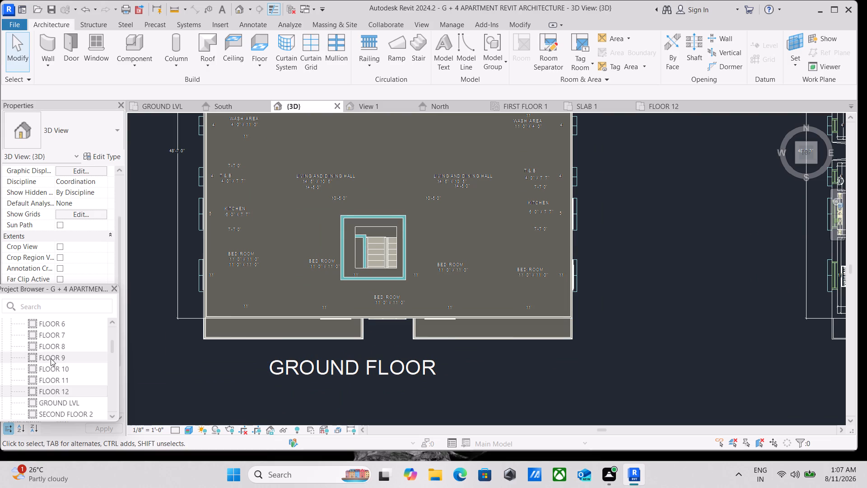
pyautogui.click(54, 388)
pyautogui.click(54, 388)
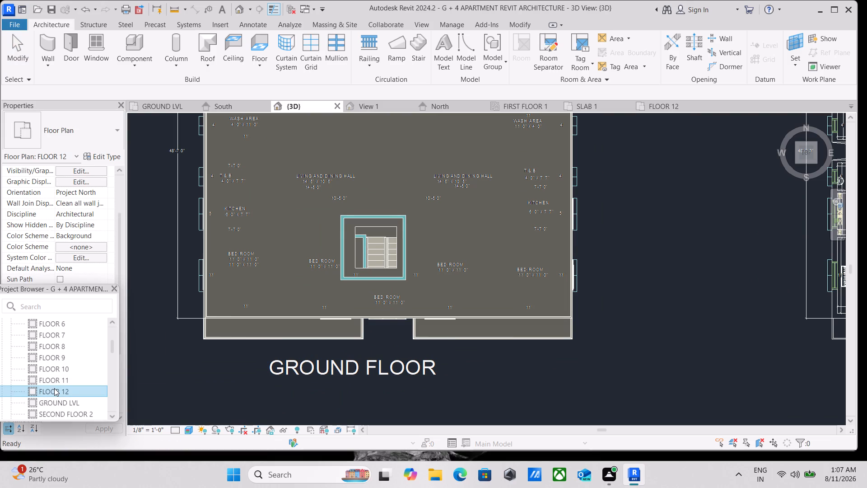
pyautogui.click(80, 387)
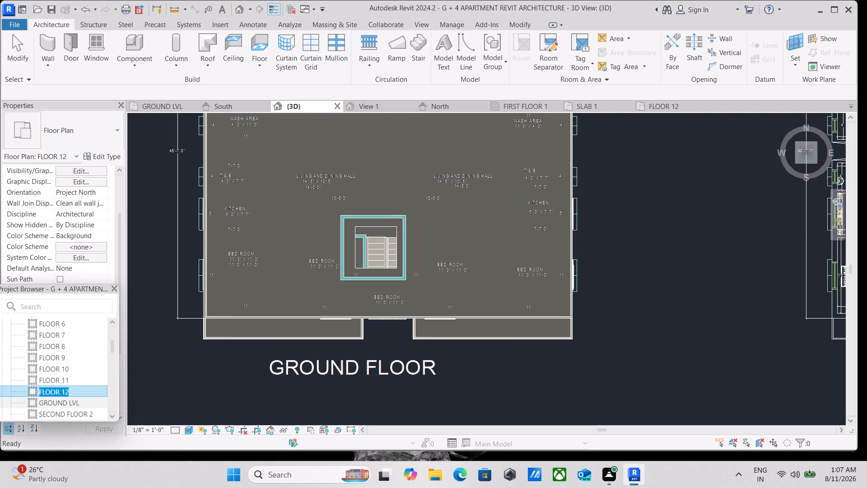
pyautogui.click(63, 375)
pyautogui.click(69, 381)
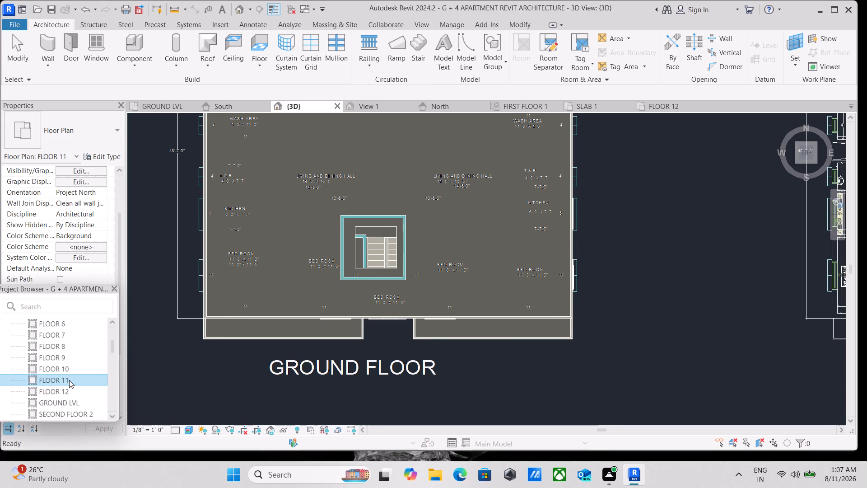
pyautogui.click(74, 388)
pyautogui.doubleClick(73, 390)
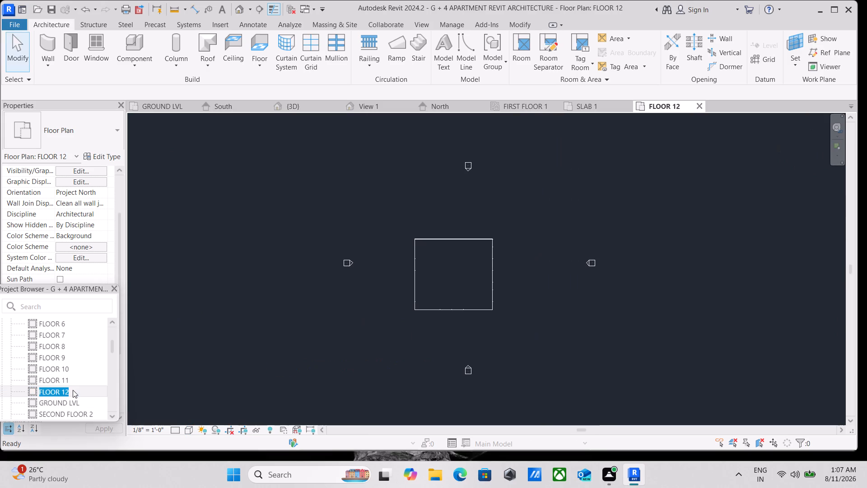
# Examine the FLOOR 12 plan for the stair enclosure walls inside the railing outline.
pyautogui.scroll(10, 458, 267)
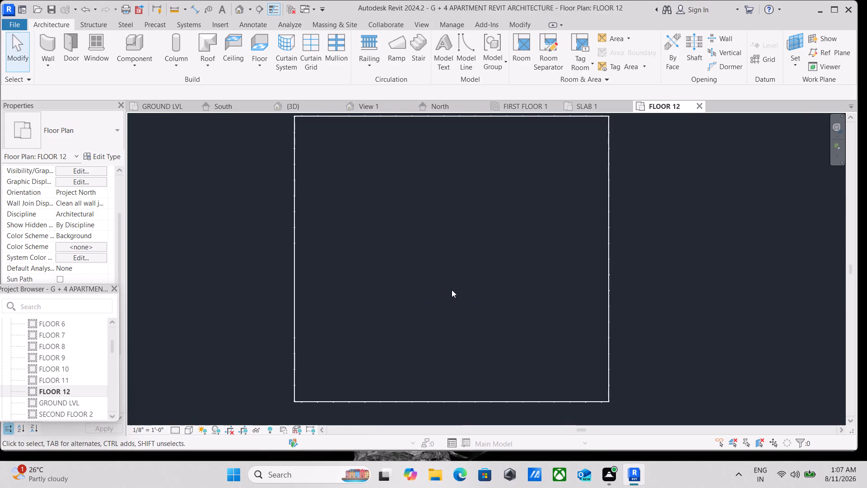
pyautogui.scroll(-5, 447, 291)
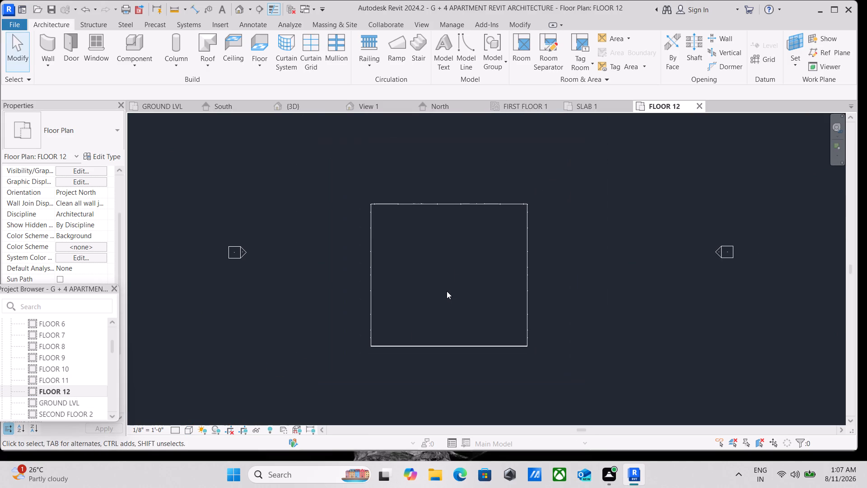
pyautogui.moveTo(447, 291); pyautogui.dragTo(321, 307, button='middle')
pyautogui.scroll(4, 237, 215)
pyautogui.scroll(4, 331, 212)
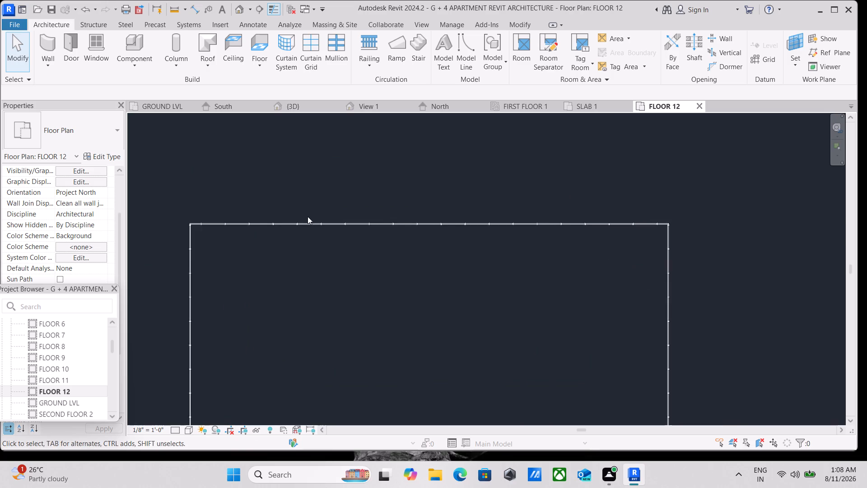
pyautogui.scroll(8, 305, 216)
pyautogui.scroll(-9, 266, 230)
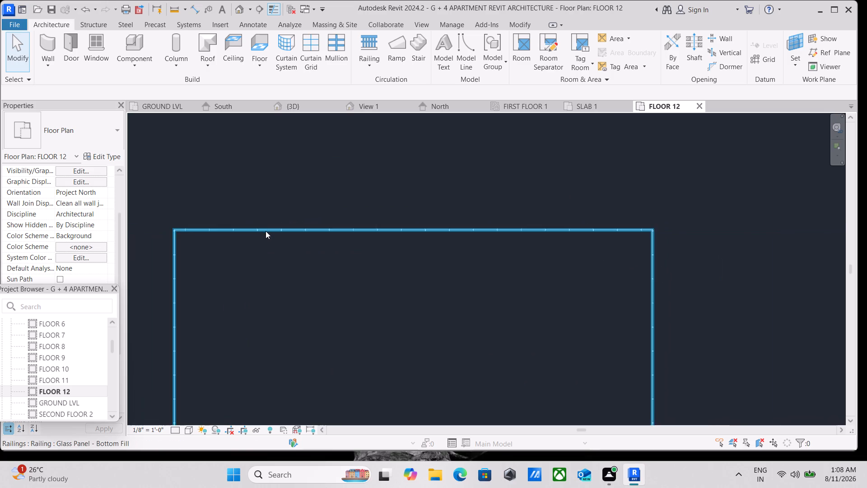
pyautogui.scroll(-4, 264, 239)
pyautogui.moveTo(260, 282); pyautogui.dragTo(290, 178, button='middle')
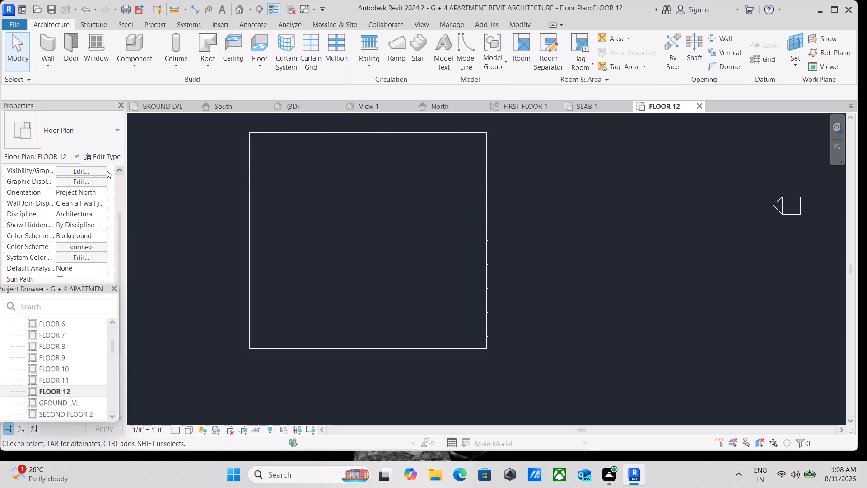
# Set the FLOOR 12 plan's underlay base level to FLOOR 11.
pyautogui.scroll(2, 54, 163)
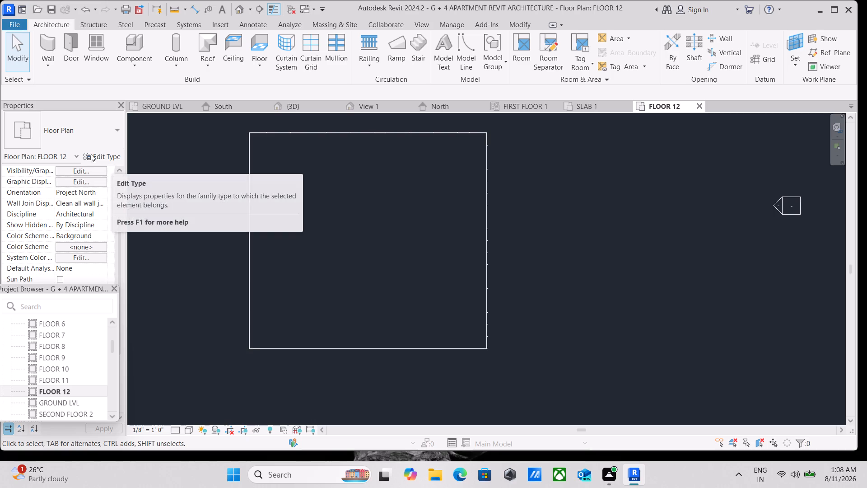
pyautogui.scroll(-2, 53, 271)
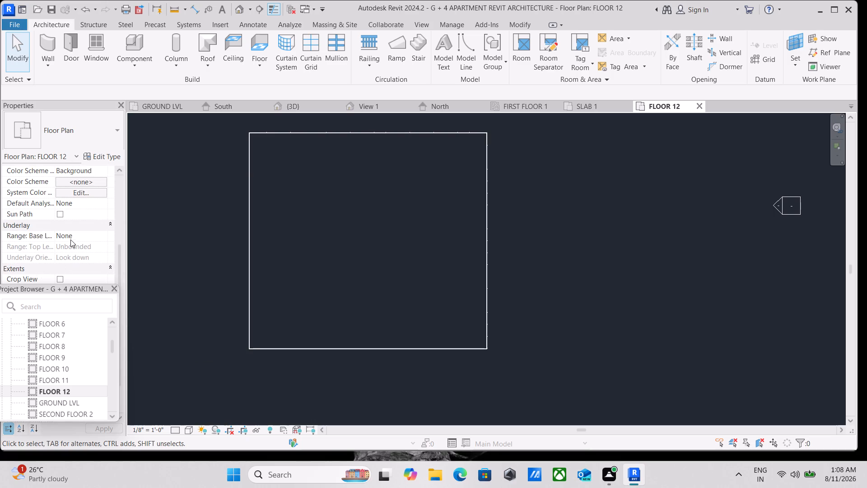
pyautogui.click(84, 237)
pyautogui.click(102, 235)
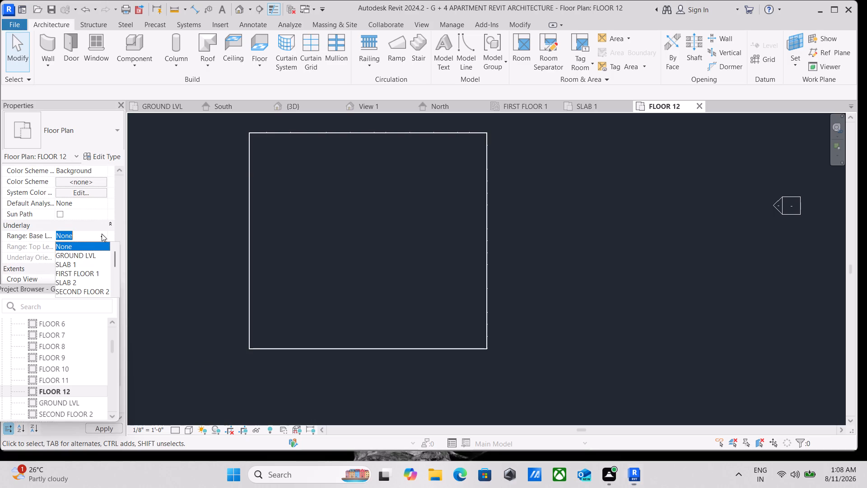
pyautogui.scroll(-4, 77, 282)
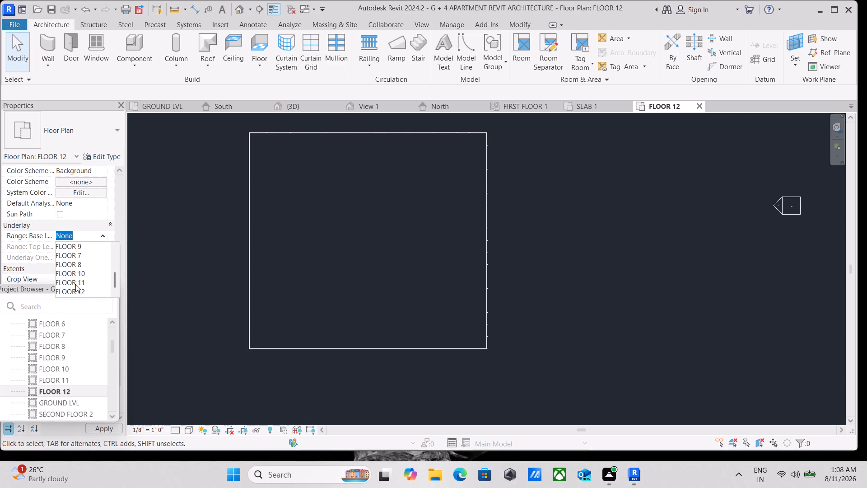
pyautogui.click(75, 284)
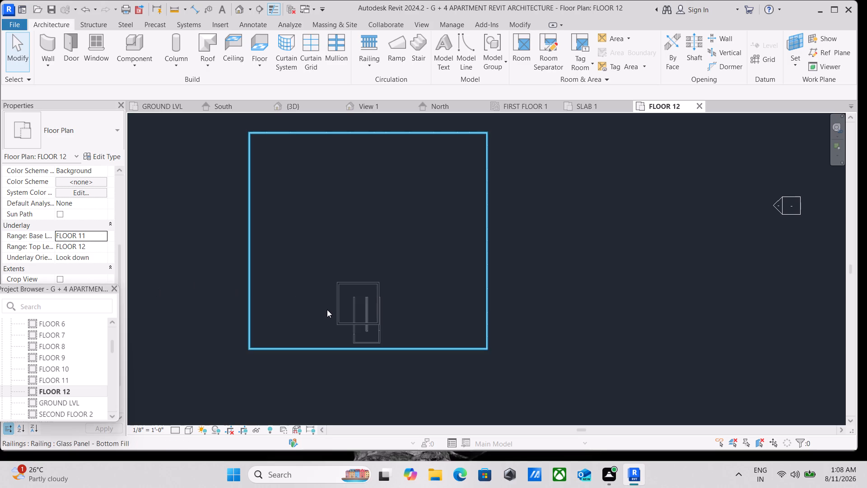
# Sketch a rectangular, slope-defining footprint for a Generic - 12" roof along the outer faces of the stair enclosure walls.
pyautogui.scroll(4, 327, 310)
pyautogui.scroll(8, 428, 325)
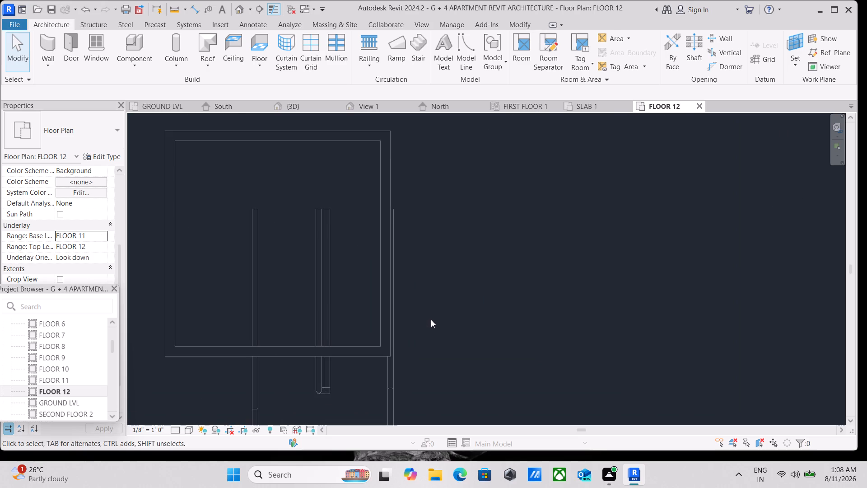
pyautogui.scroll(-2, 431, 319)
pyautogui.middleClick(431, 319)
pyautogui.scroll(-4, 431, 319)
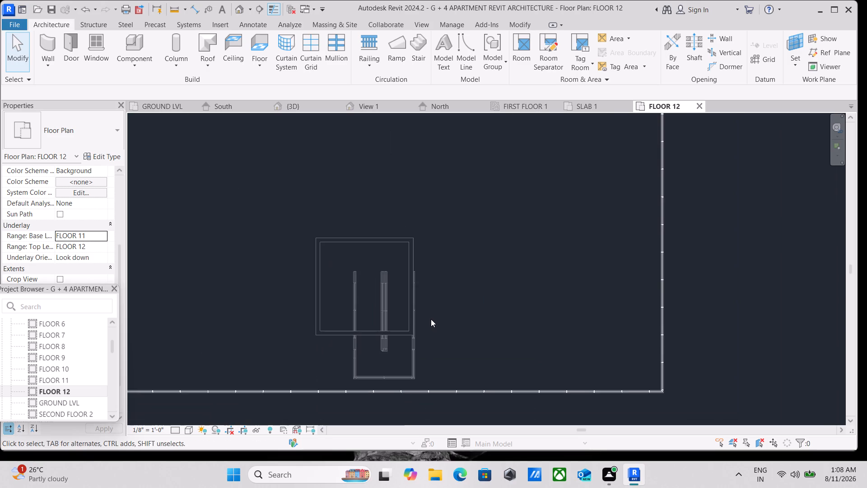
pyautogui.middleClick(431, 319)
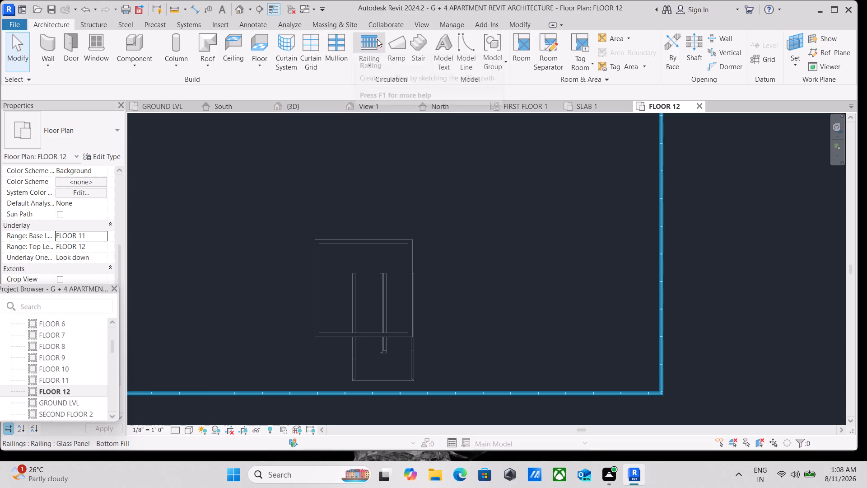
pyautogui.click(215, 65)
pyautogui.click(219, 79)
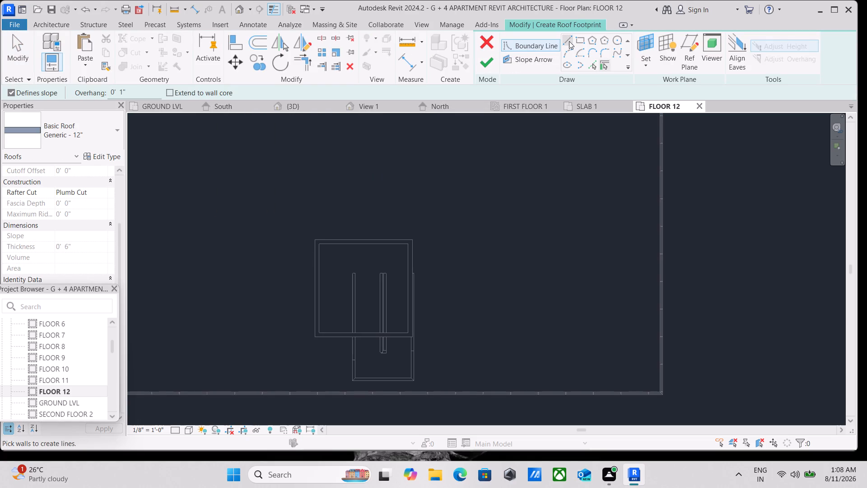
pyautogui.click(578, 38)
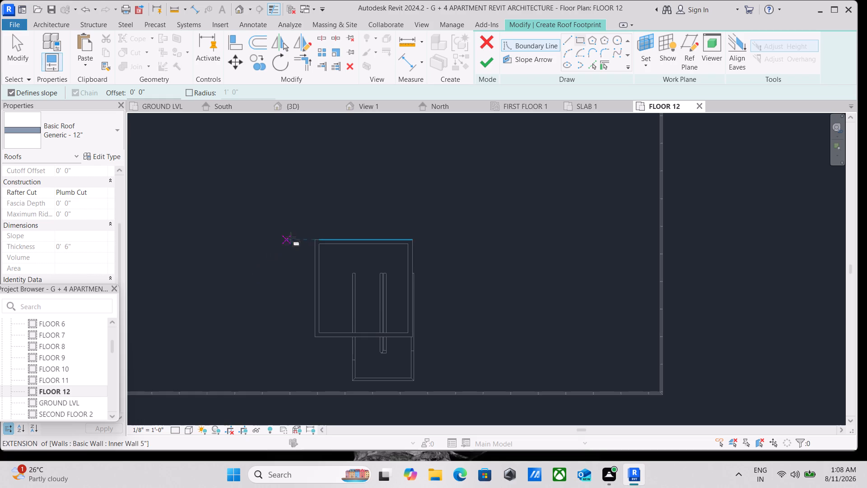
pyautogui.click(314, 236)
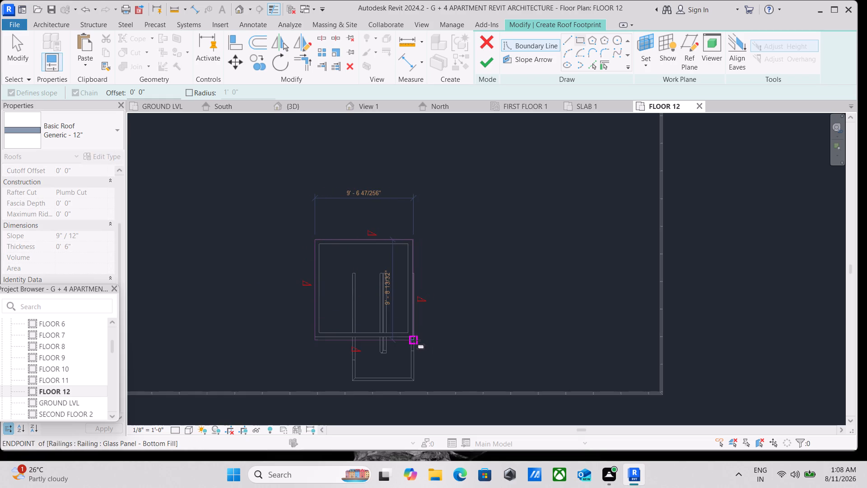
pyautogui.scroll(4, 412, 340)
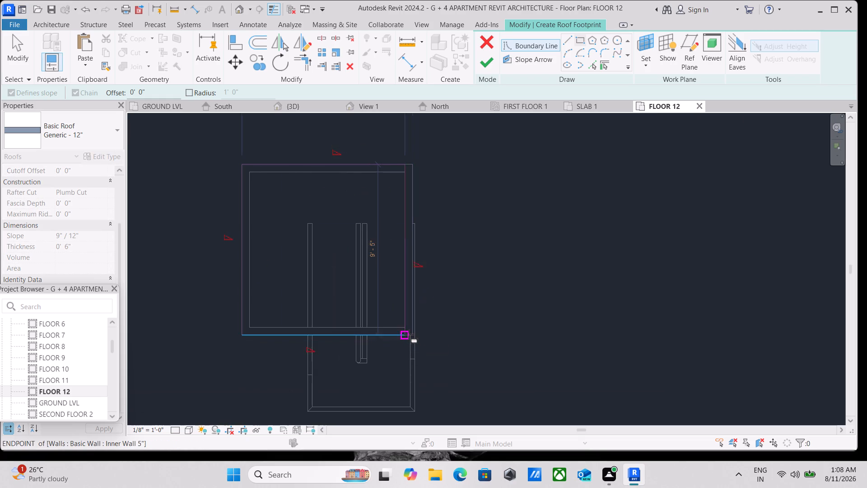
pyautogui.scroll(5, 410, 333)
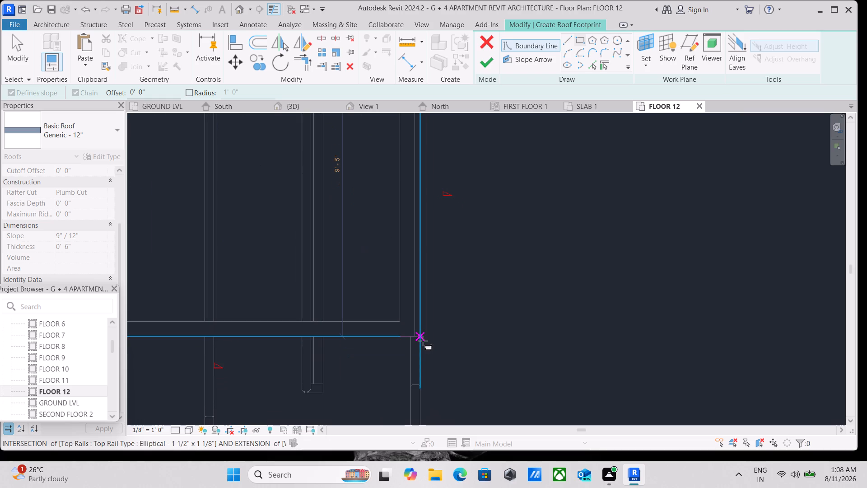
pyautogui.click(419, 338)
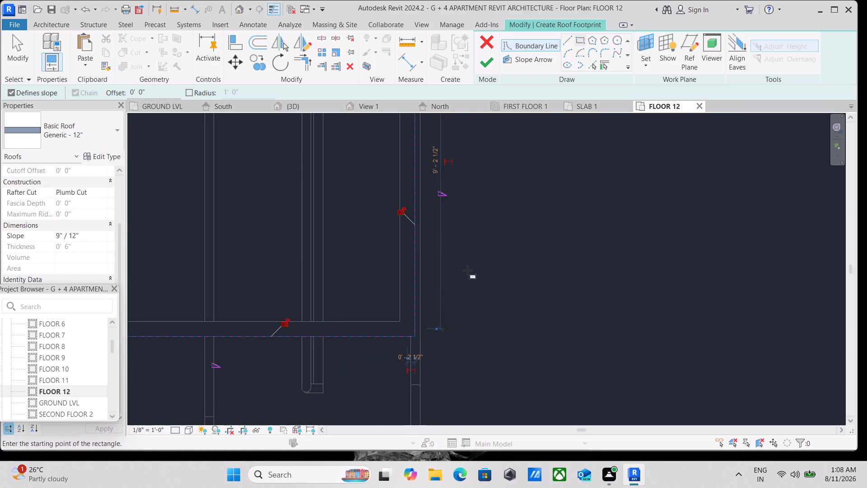
# Finish the roof footprint and attach the stair enclosure walls to the roof.
pyautogui.click(487, 57)
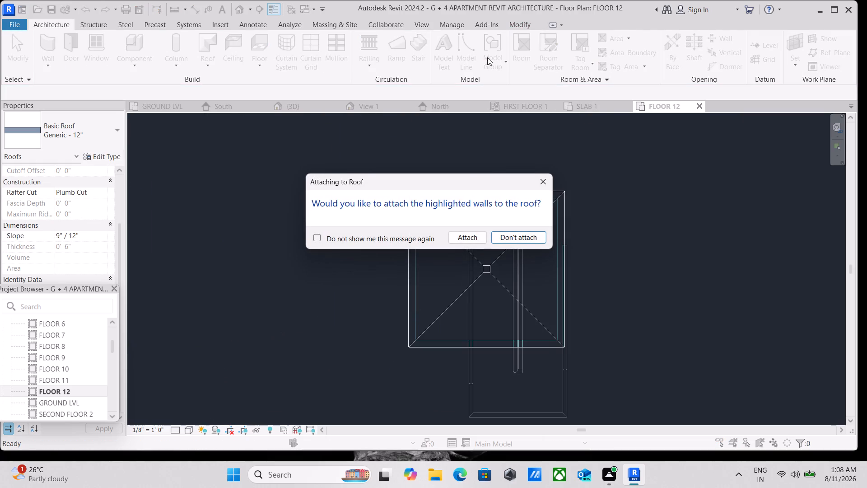
pyautogui.click(465, 241)
# Examine the stair enclosure's new roof in the 3D view from the back-right corner.
pyautogui.scroll(-2, 473, 241)
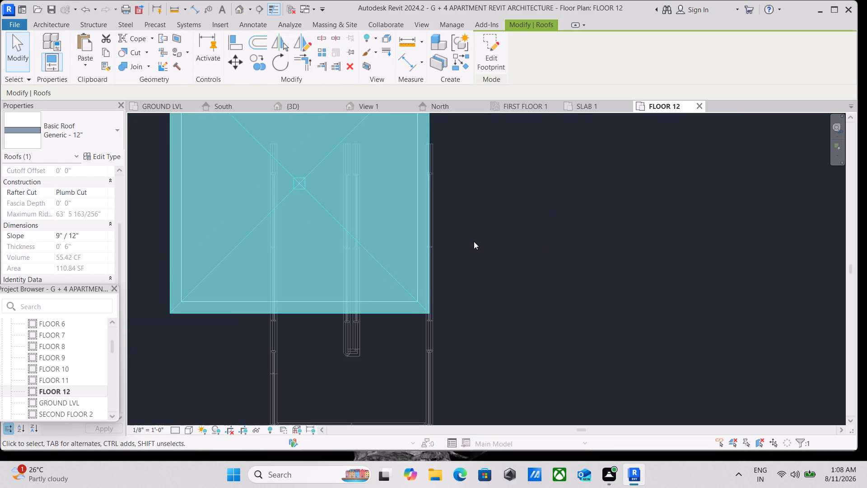
pyautogui.scroll(-4, 477, 241)
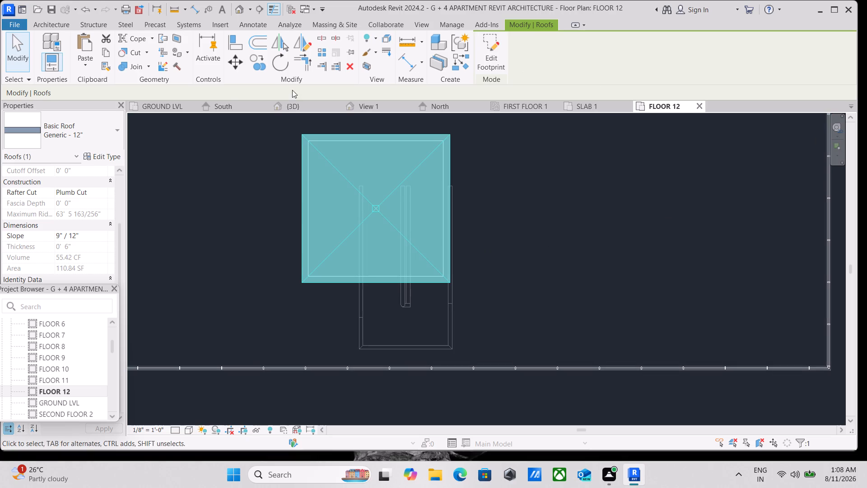
pyautogui.click(281, 103)
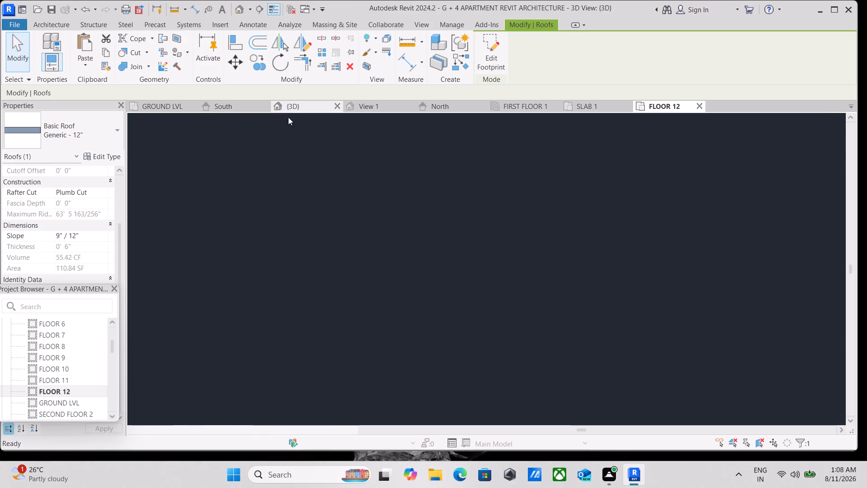
pyautogui.scroll(-2, 322, 219)
pyautogui.scroll(-2, 360, 266)
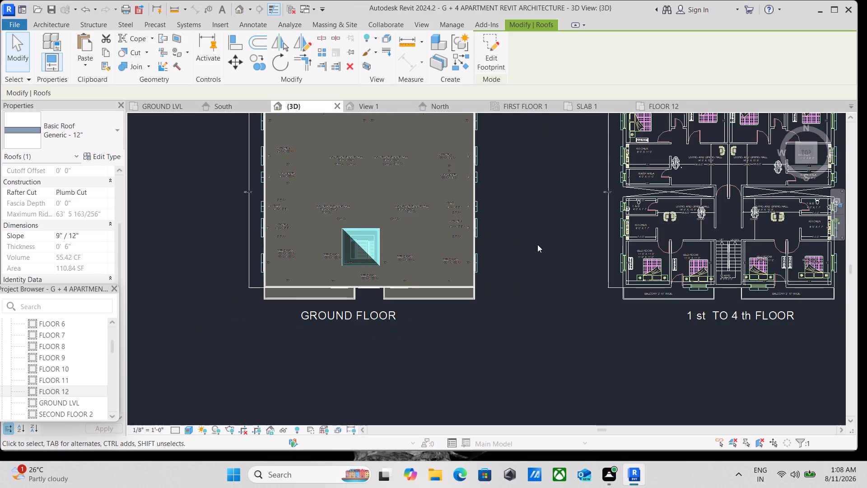
pyautogui.scroll(-1, 537, 244)
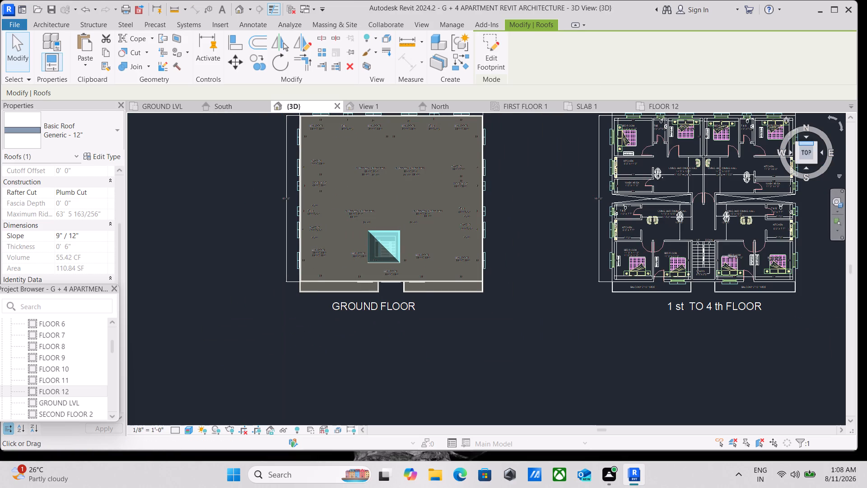
pyautogui.click(816, 144)
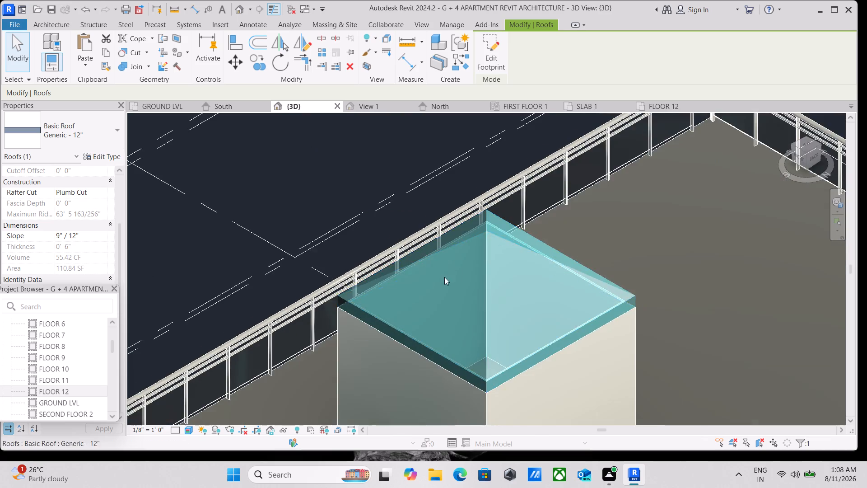
pyautogui.scroll(2, 441, 278)
pyautogui.scroll(-8, 438, 284)
pyautogui.scroll(1, 446, 299)
pyautogui.scroll(-3, 449, 305)
pyautogui.press('Escape')
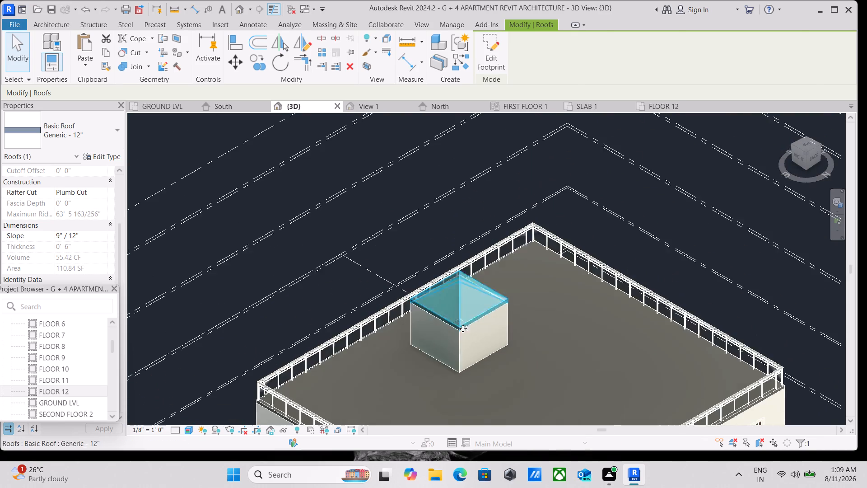
# Place a Door-Interior-Single-2_Panel-Wood 24" x 84" door in the stair enclosure's back wall.
pyautogui.scroll(1, 494, 357)
pyautogui.write('DR')
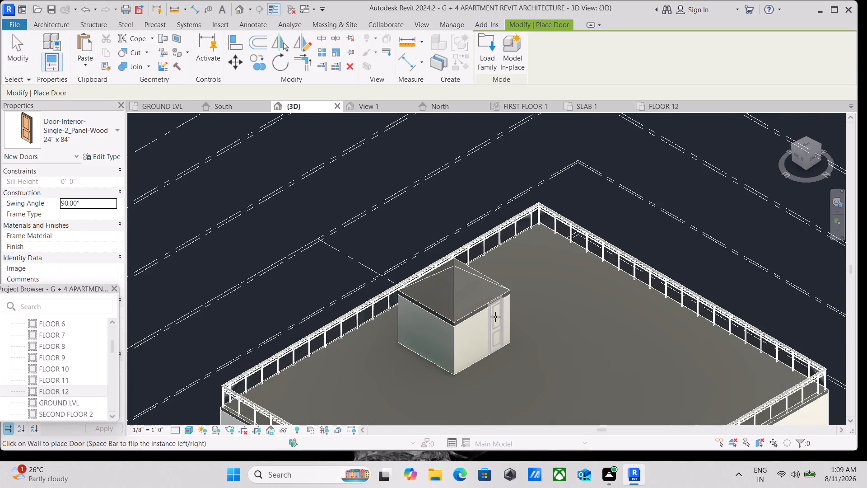
pyautogui.scroll(8, 481, 338)
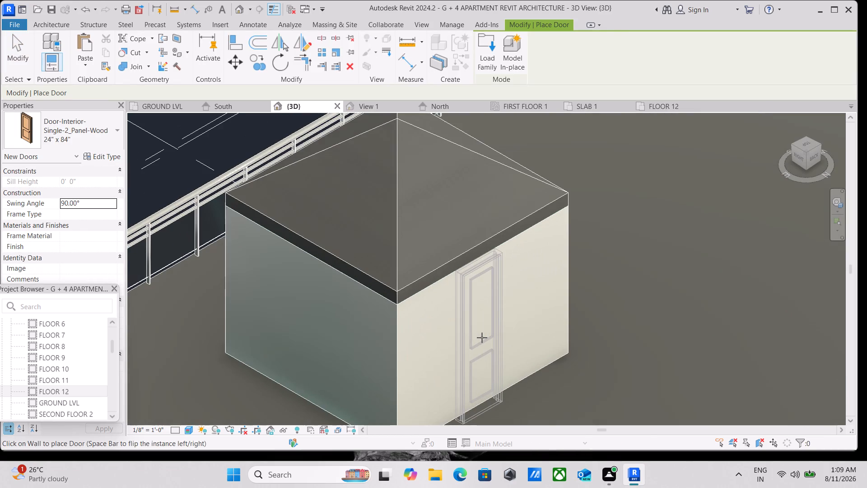
pyautogui.click(96, 131)
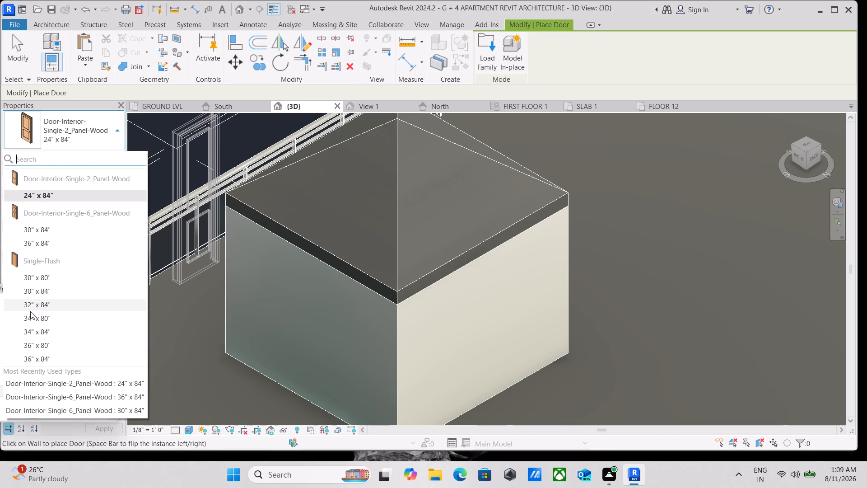
pyautogui.scroll(-4, 30, 321)
pyautogui.scroll(3, 37, 336)
pyautogui.click(29, 183)
pyautogui.click(19, 188)
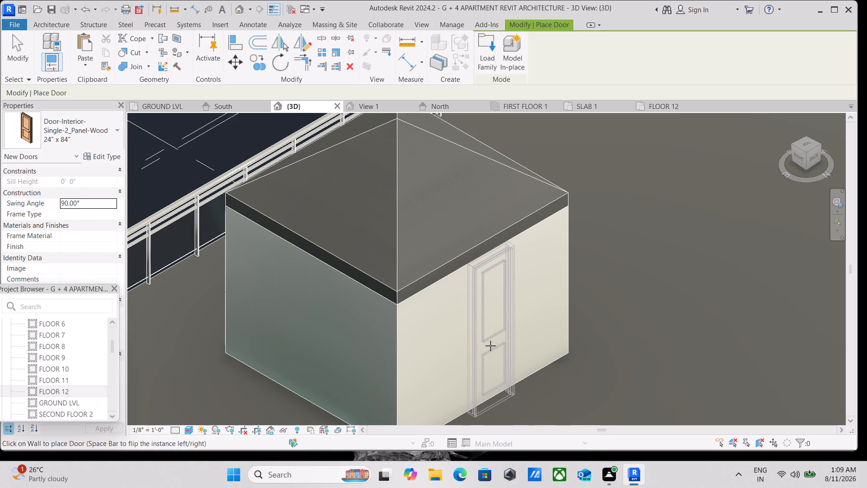
pyautogui.click(490, 346)
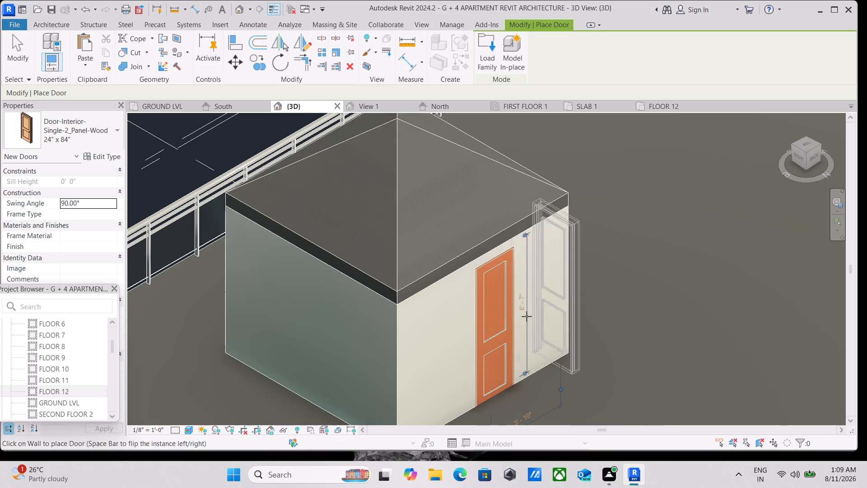
# Place two Fixed 24" x 24" windows on the stair enclosure, one in its right-side wall and one beside the door.
pyautogui.press('w')
pyautogui.press('n')
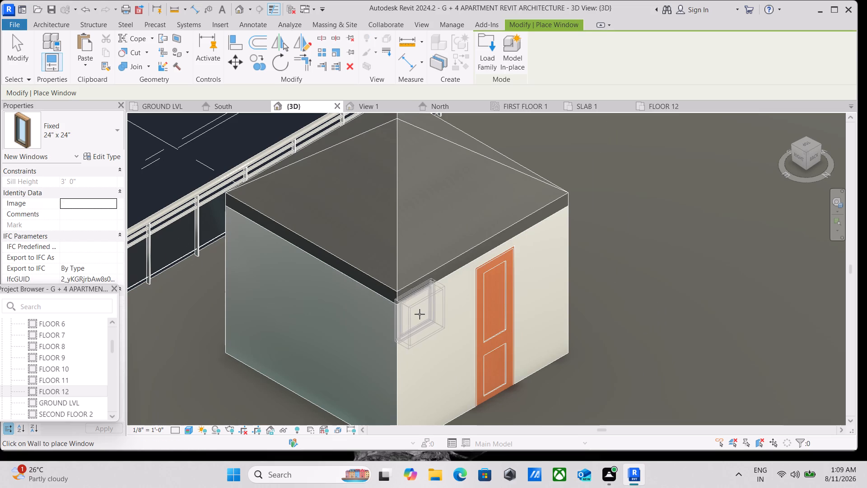
pyautogui.click(334, 301)
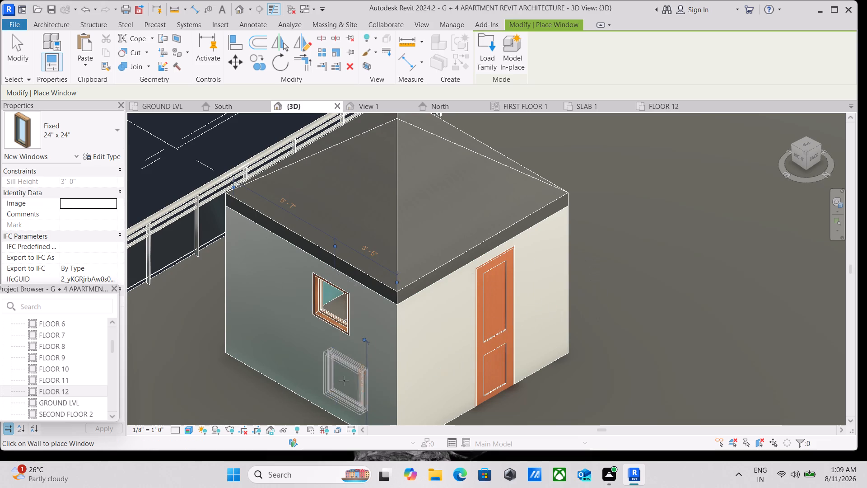
pyautogui.scroll(-5, 344, 381)
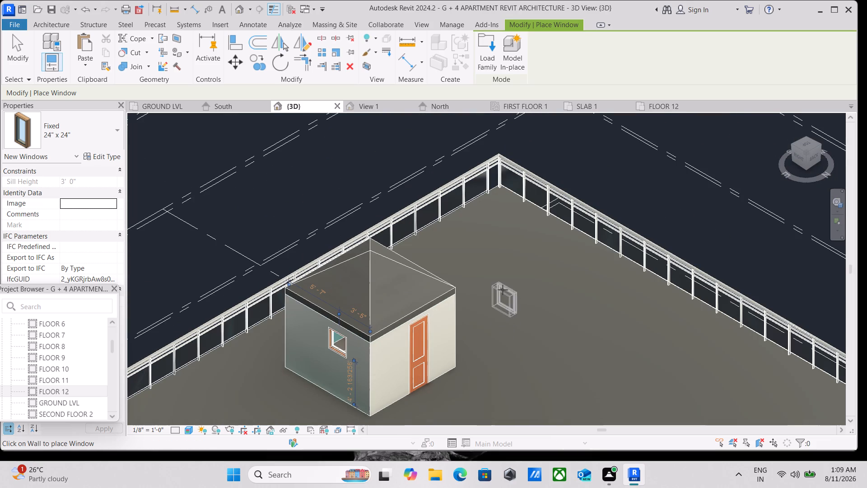
pyautogui.click(394, 350)
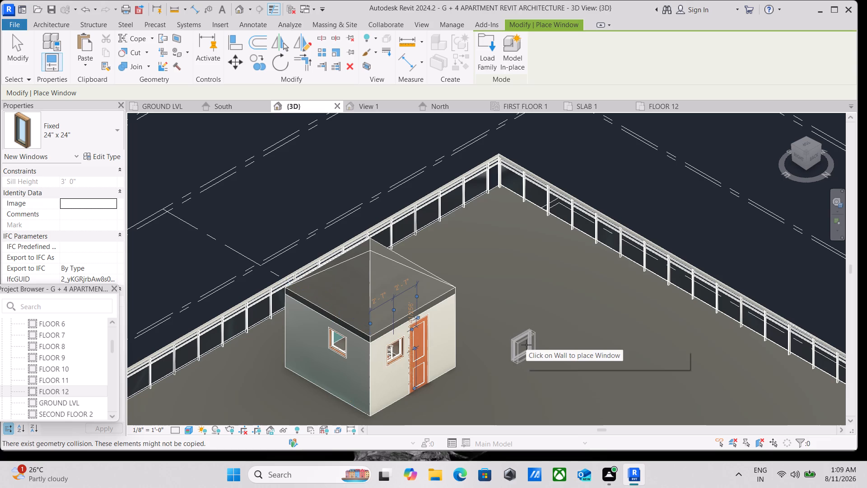
pyautogui.press('Escape')
pyautogui.scroll(-2, 289, 463)
pyautogui.press('Escape')
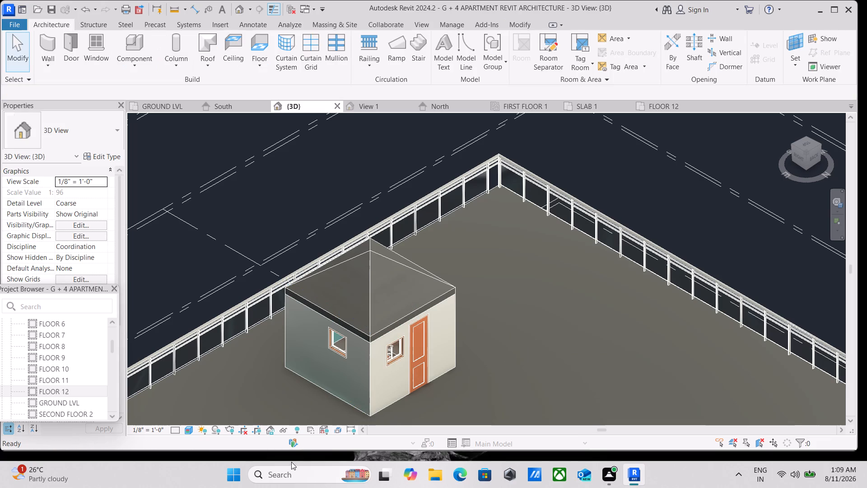
# Examine the whole apartment building in 3D from the front-right corner, including the balconies, stairwell glazing and rooftop enclosure.
pyautogui.scroll(-5, 303, 431)
pyautogui.scroll(-2, 408, 397)
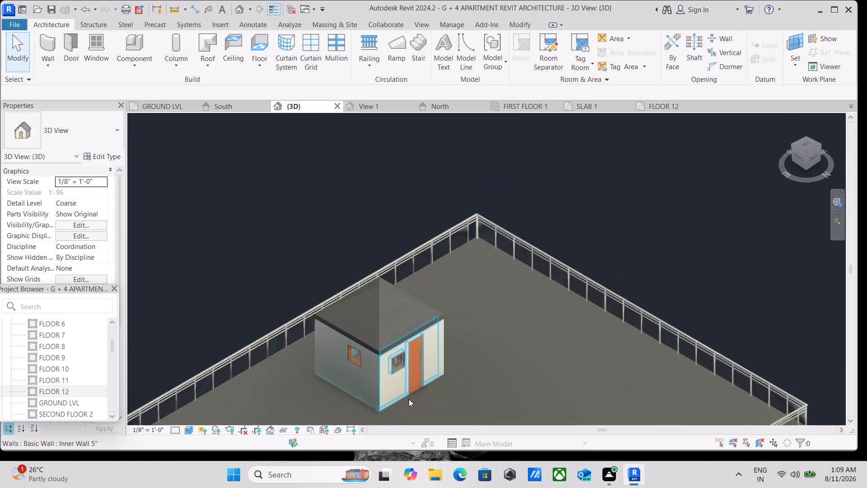
pyautogui.click(791, 144)
pyautogui.scroll(3, 147, 320)
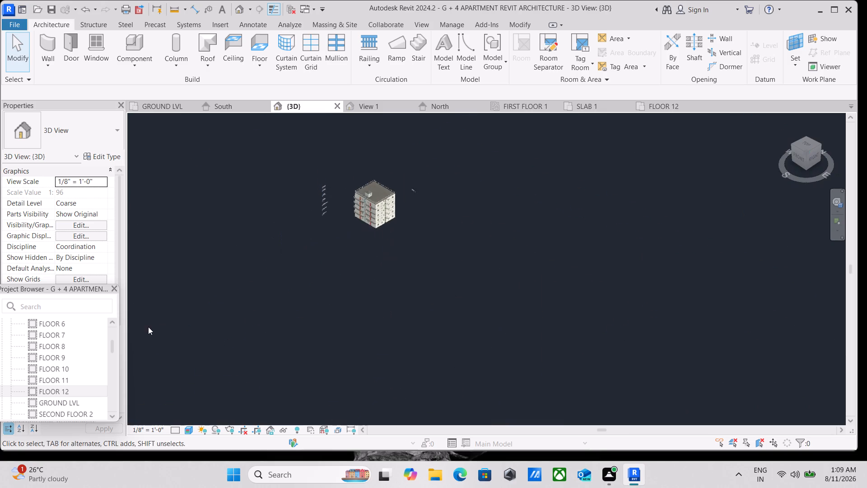
pyautogui.scroll(5, 329, 239)
pyautogui.moveTo(331, 245); pyautogui.dragTo(358, 448, button='middle')
pyautogui.scroll(1, 331, 245)
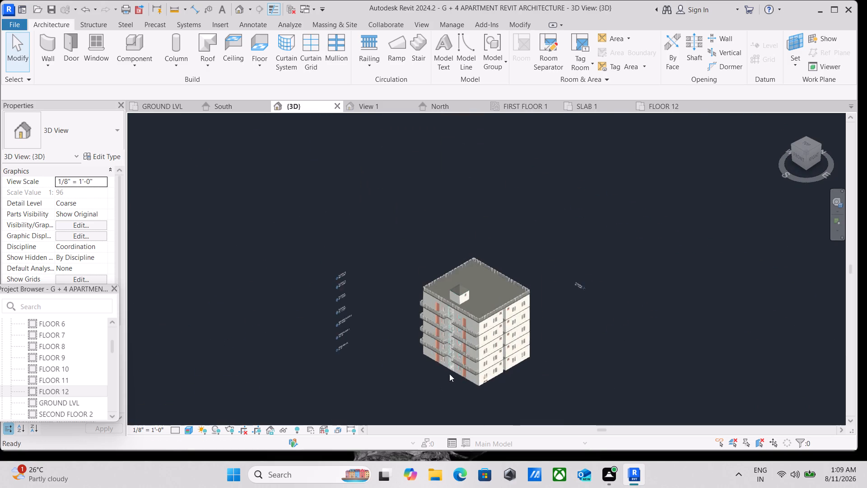
pyautogui.scroll(18, 449, 374)
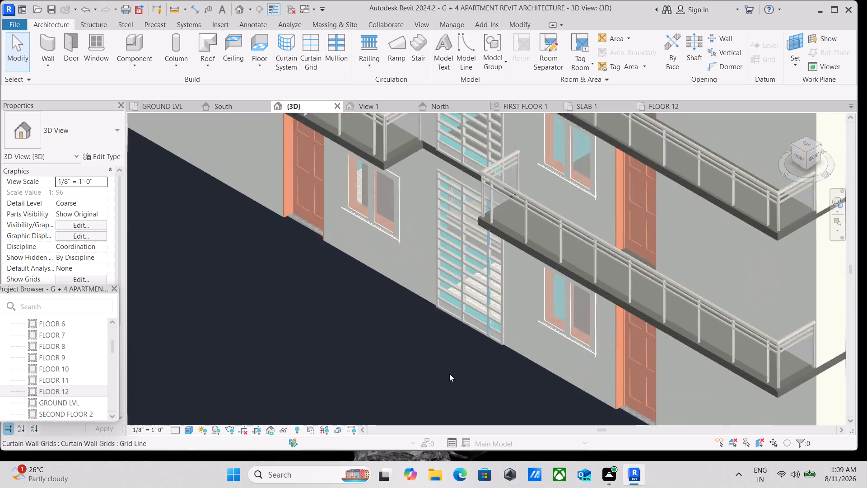
pyautogui.scroll(1, 449, 374)
pyautogui.scroll(-6, 449, 374)
pyautogui.moveTo(449, 374); pyautogui.dragTo(333, 375, button='middle')
pyautogui.scroll(-5, 332, 375)
pyautogui.moveTo(332, 375); pyautogui.dragTo(327, 376, button='middle')
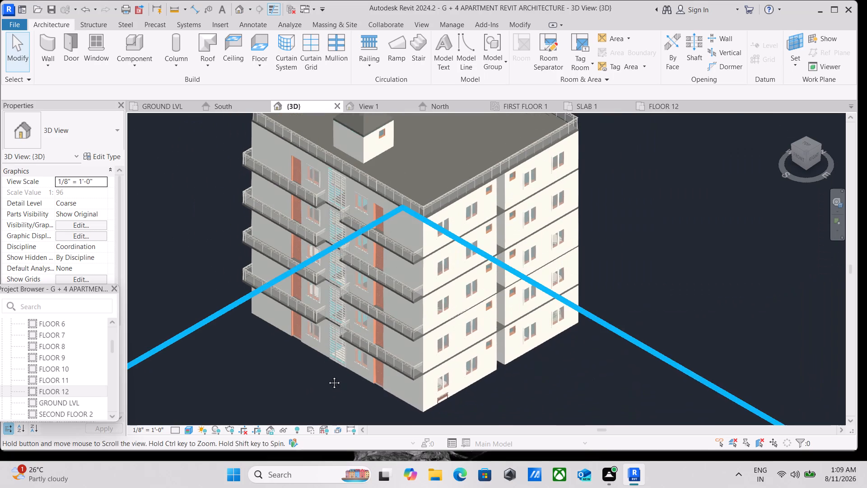
pyautogui.moveTo(327, 376); pyautogui.dragTo(317, 389, button='middle')
pyautogui.scroll(-4, 317, 390)
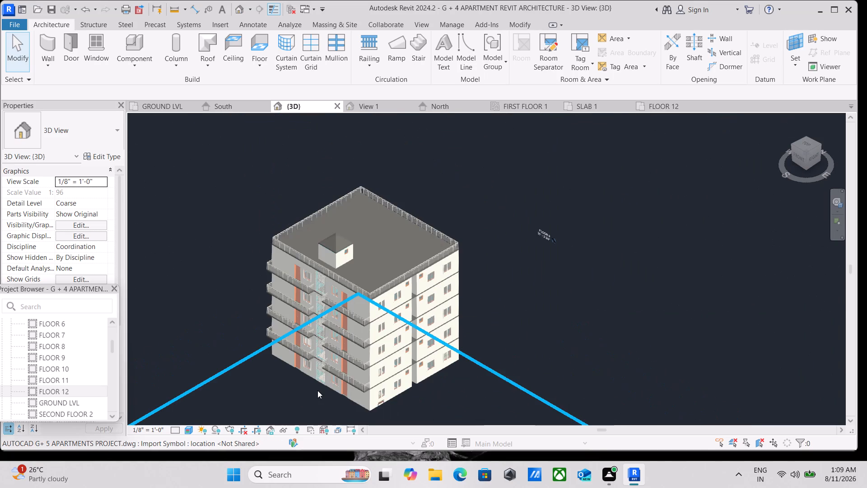
pyautogui.moveTo(317, 390); pyautogui.dragTo(344, 378, button='middle')
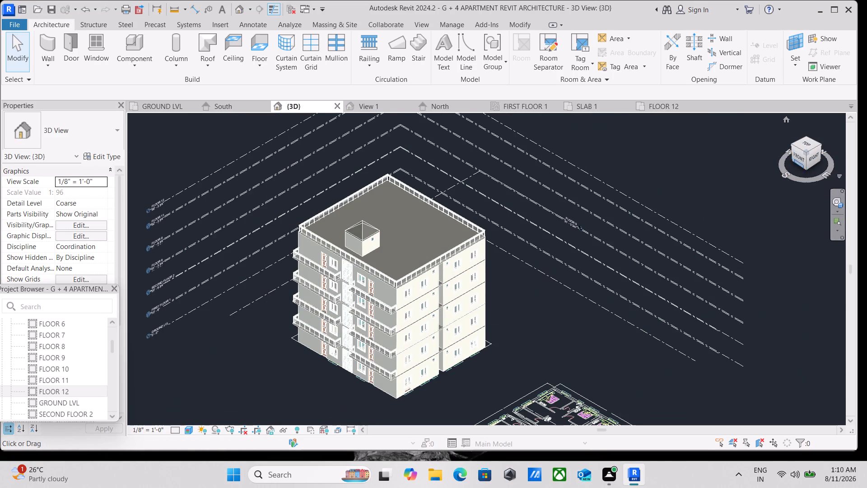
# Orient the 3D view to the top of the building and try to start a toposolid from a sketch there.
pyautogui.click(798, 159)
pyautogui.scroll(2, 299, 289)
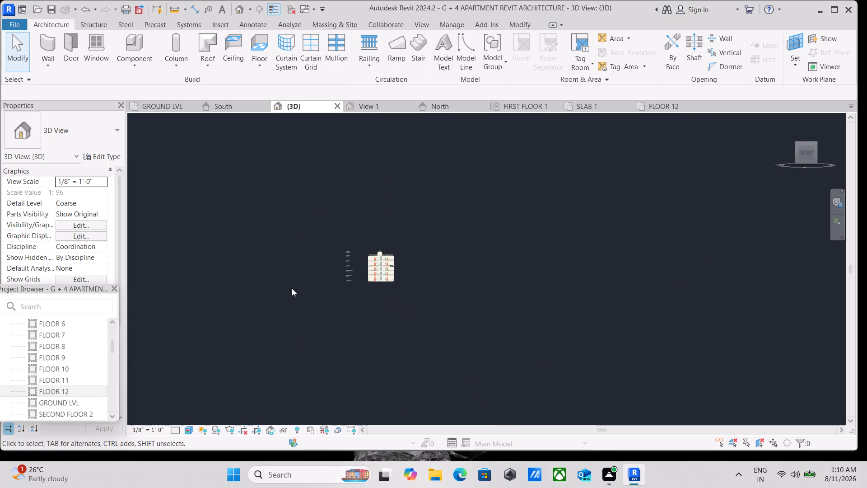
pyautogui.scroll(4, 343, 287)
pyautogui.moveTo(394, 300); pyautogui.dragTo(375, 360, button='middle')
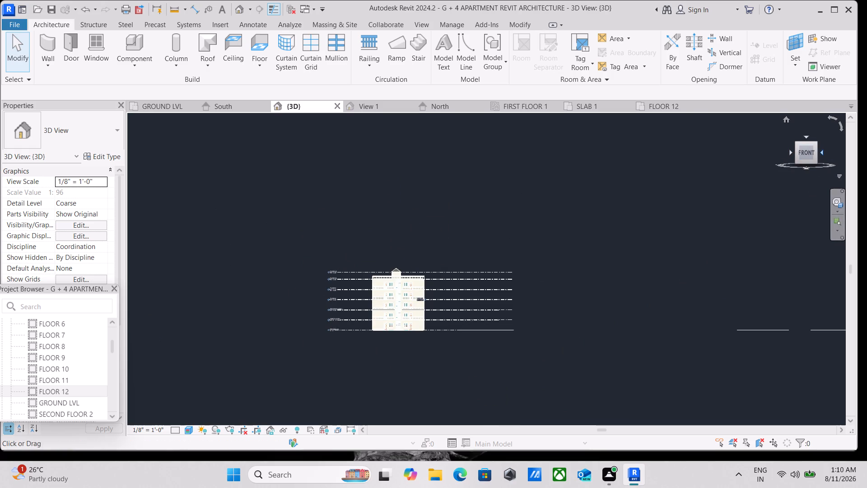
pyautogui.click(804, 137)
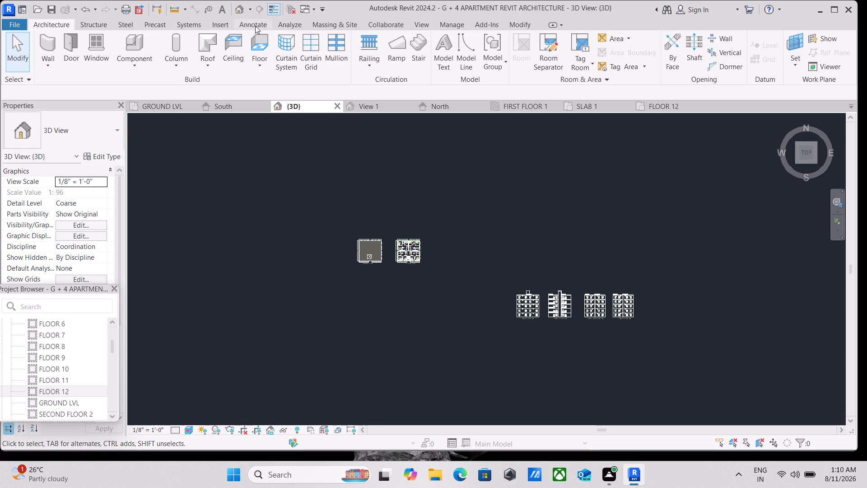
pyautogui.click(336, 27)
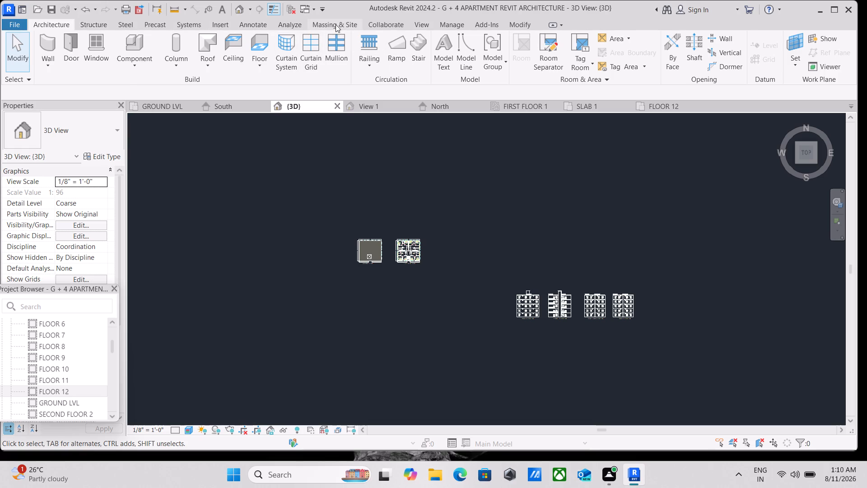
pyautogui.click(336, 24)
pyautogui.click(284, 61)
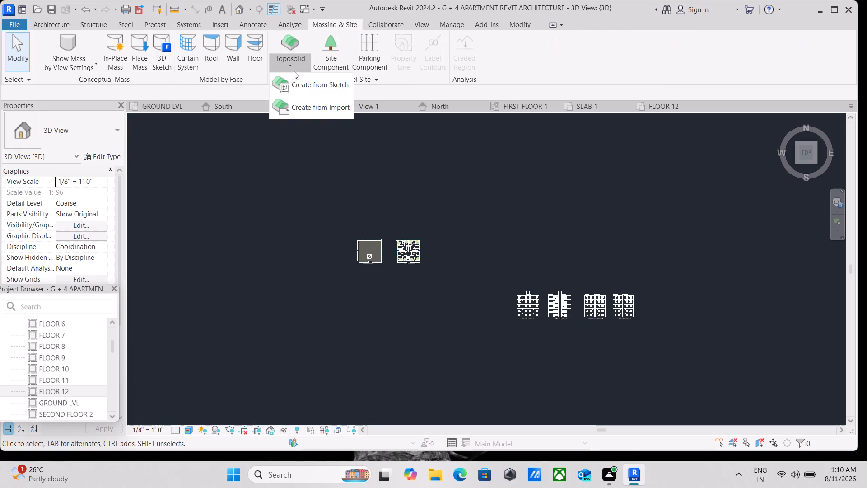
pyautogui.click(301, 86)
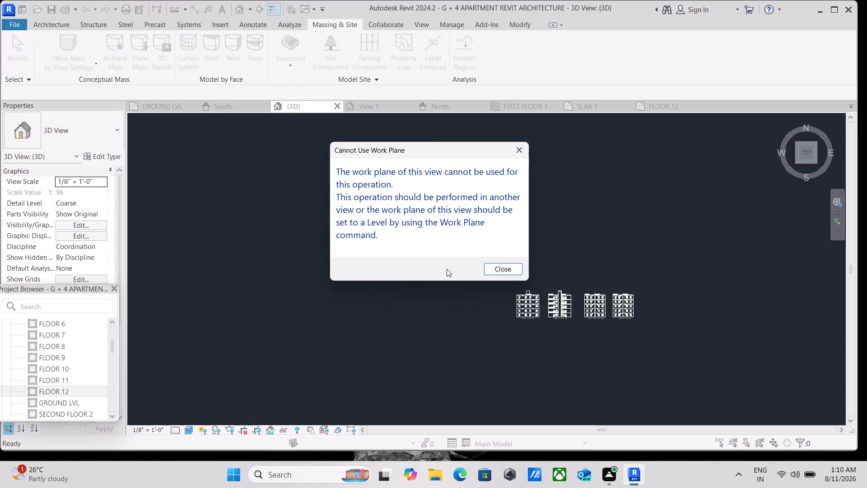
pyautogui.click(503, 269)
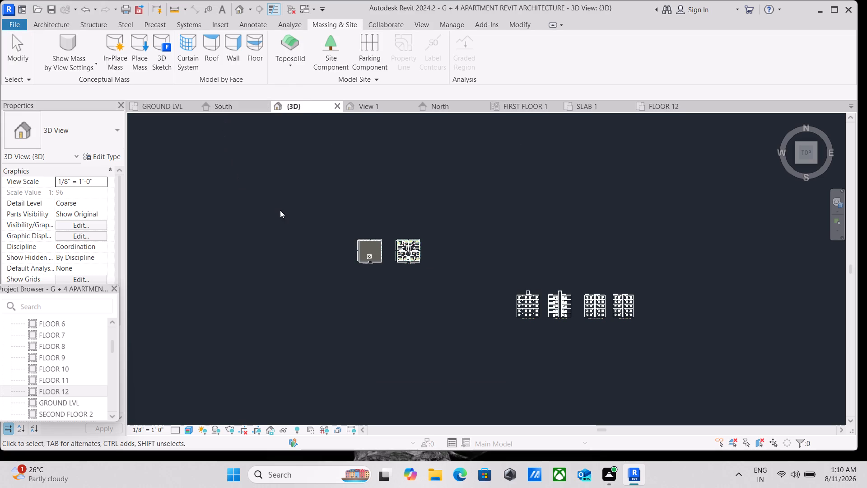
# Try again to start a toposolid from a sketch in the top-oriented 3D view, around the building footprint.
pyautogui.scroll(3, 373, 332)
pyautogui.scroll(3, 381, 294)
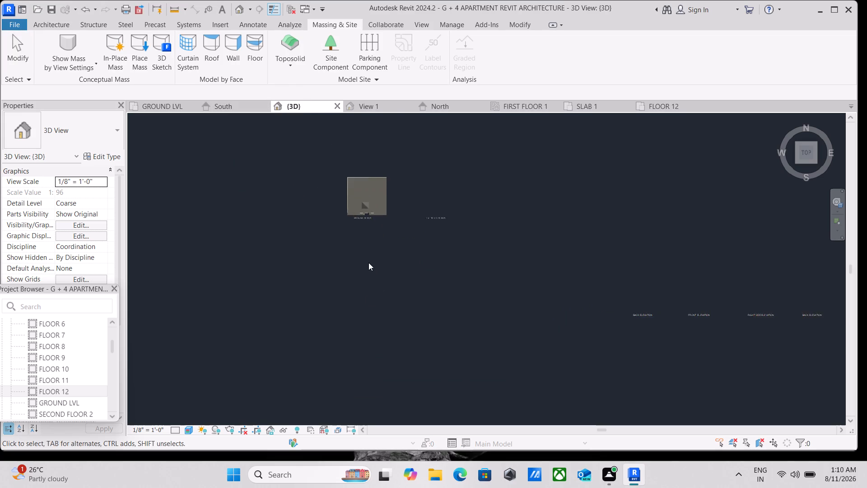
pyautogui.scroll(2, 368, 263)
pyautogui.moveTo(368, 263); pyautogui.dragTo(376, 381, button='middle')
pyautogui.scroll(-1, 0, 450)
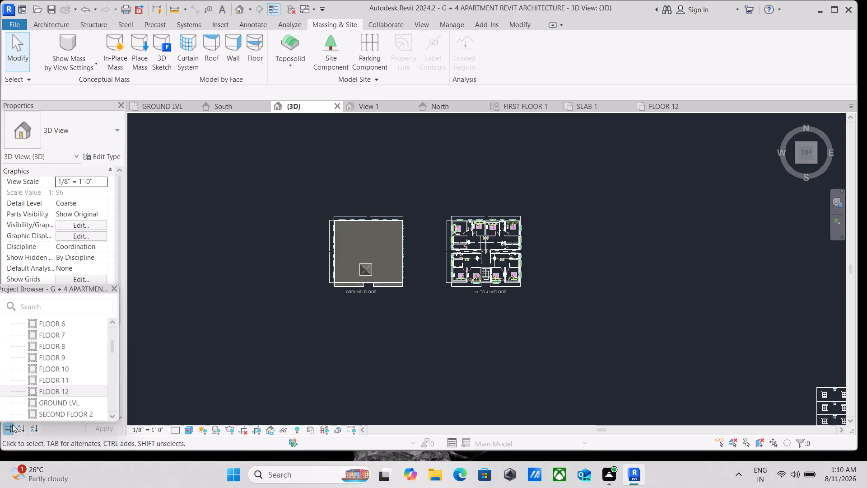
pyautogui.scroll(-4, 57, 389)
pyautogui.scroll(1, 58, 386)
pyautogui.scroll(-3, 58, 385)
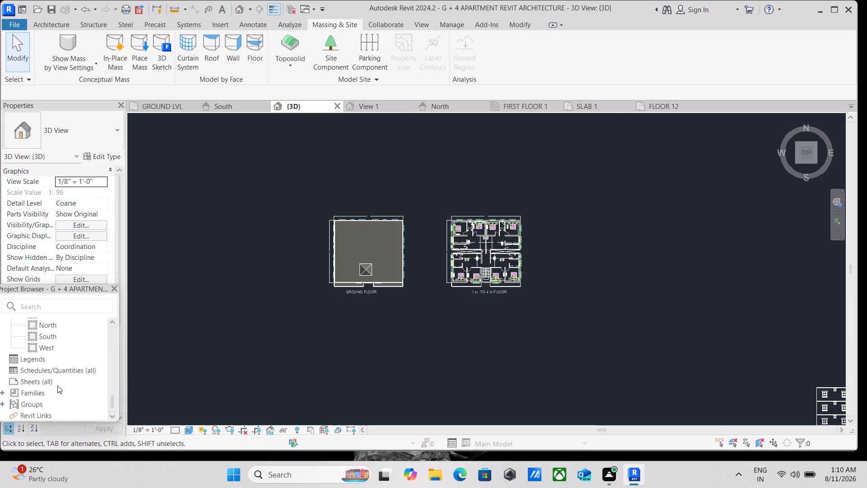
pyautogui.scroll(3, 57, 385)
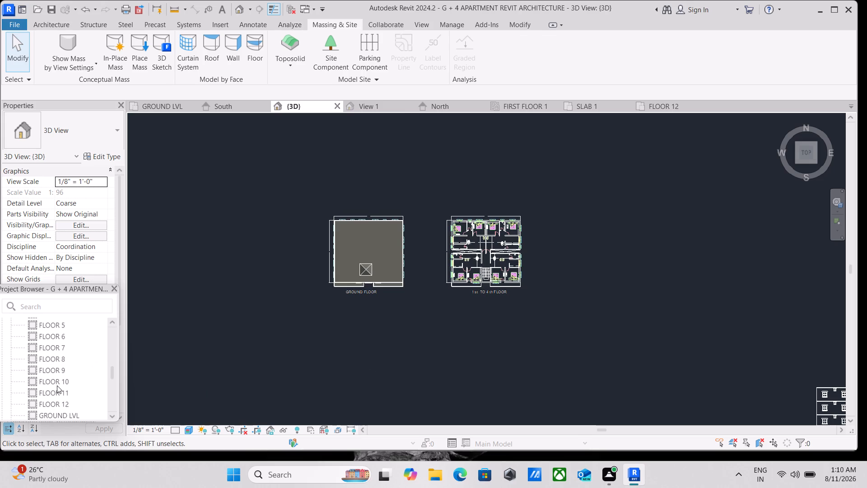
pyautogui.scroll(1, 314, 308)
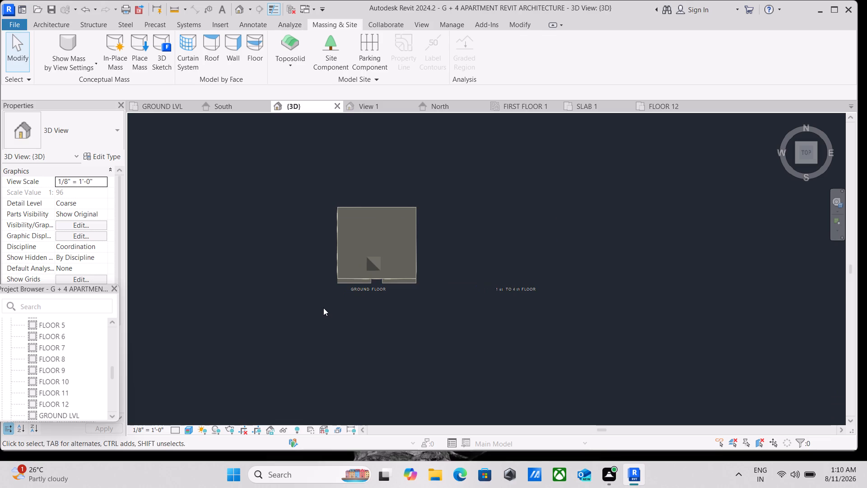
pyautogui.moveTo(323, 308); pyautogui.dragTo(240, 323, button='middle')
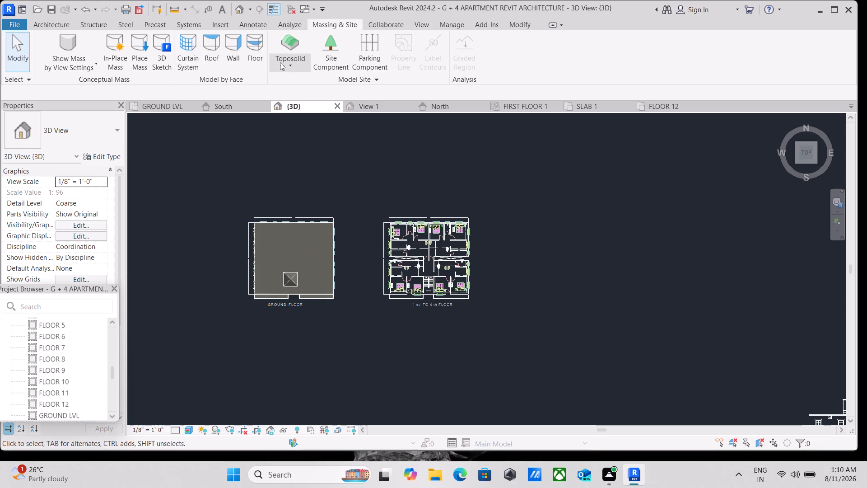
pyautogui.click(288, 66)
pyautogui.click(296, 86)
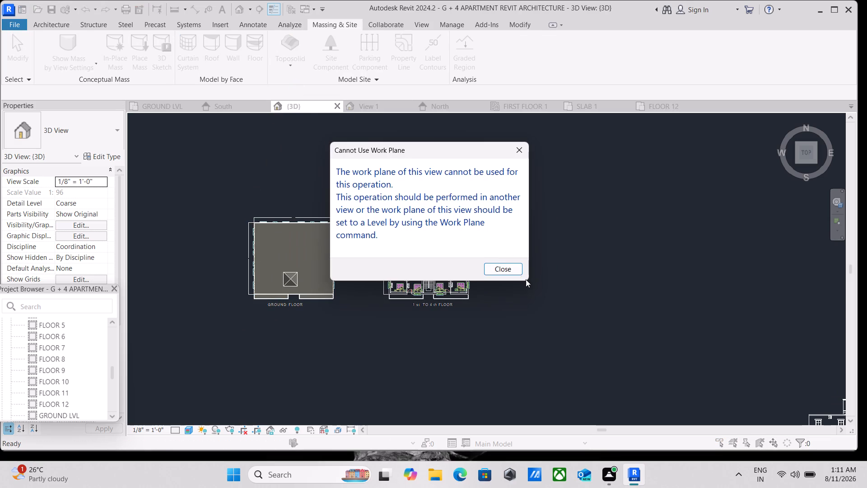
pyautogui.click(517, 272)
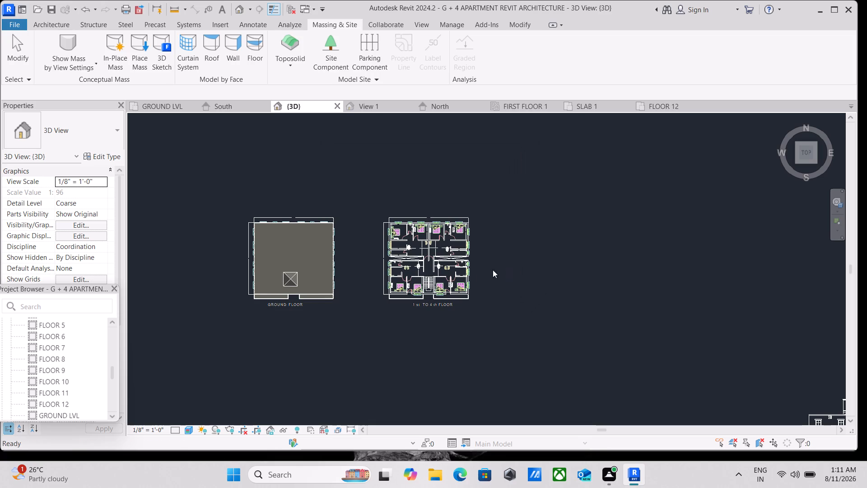
# Switch to the FLOOR 12 floor plan, start a toposolid from a sketch, and save the project.
pyautogui.moveTo(237, 368); pyautogui.dragTo(317, 299, button='middle')
pyautogui.scroll(-1, 49, 376)
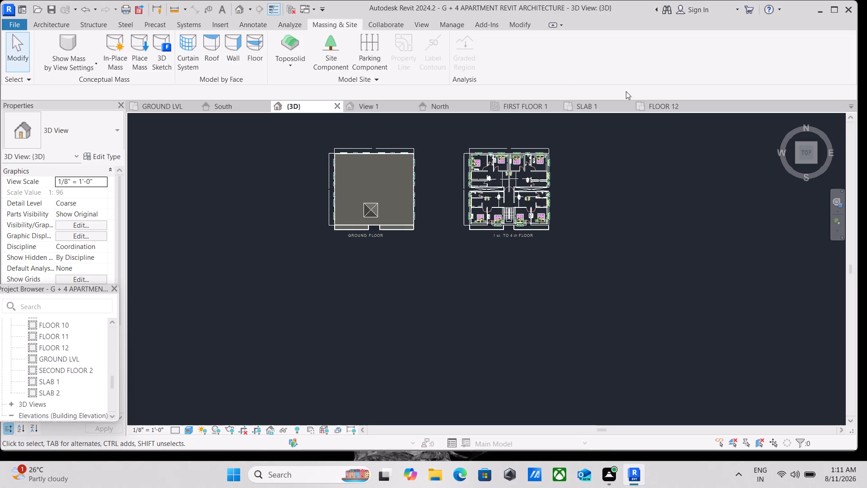
pyautogui.click(652, 105)
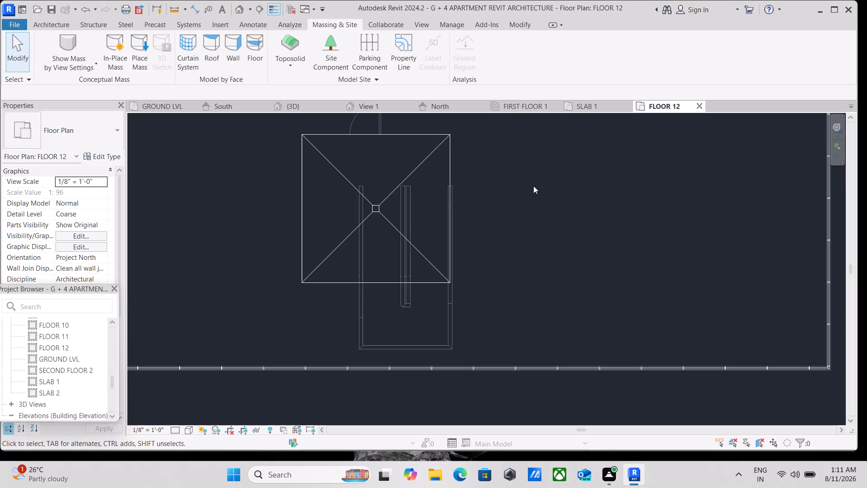
pyautogui.scroll(-8, 533, 186)
pyautogui.moveTo(533, 186); pyautogui.dragTo(512, 268, button='middle')
pyautogui.scroll(-2, 512, 264)
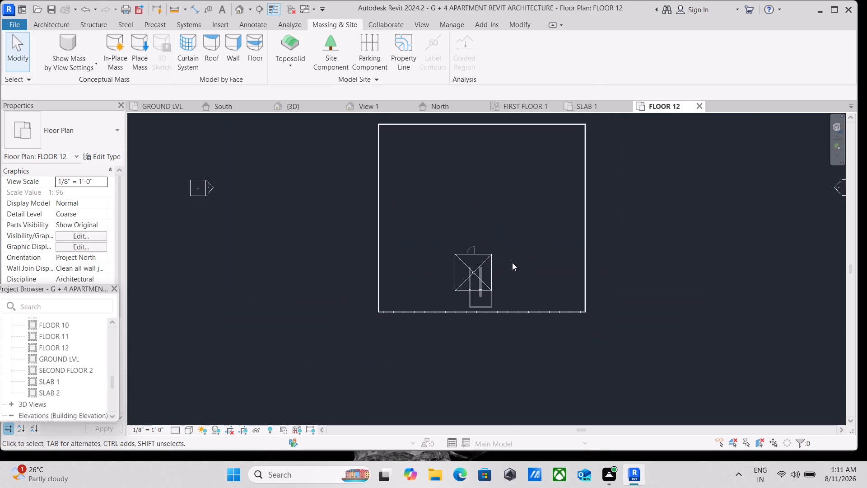
pyautogui.scroll(-4, 513, 259)
pyautogui.moveTo(513, 259); pyautogui.dragTo(424, 265, button='middle')
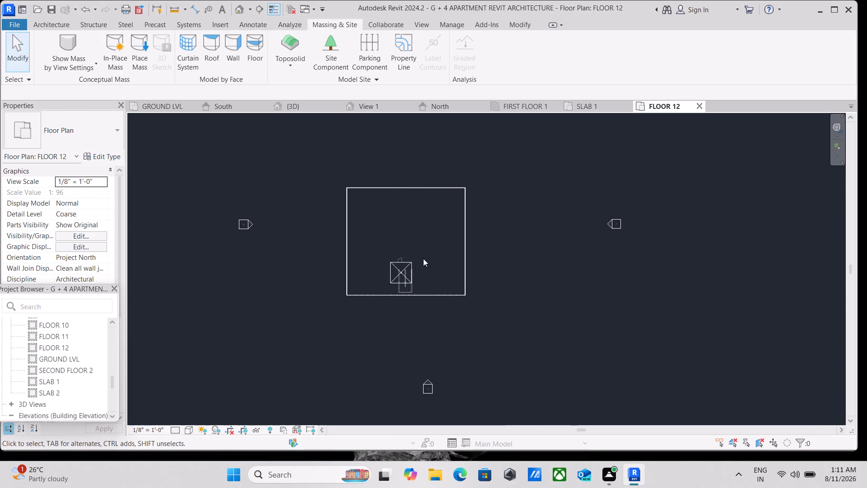
pyautogui.click(283, 57)
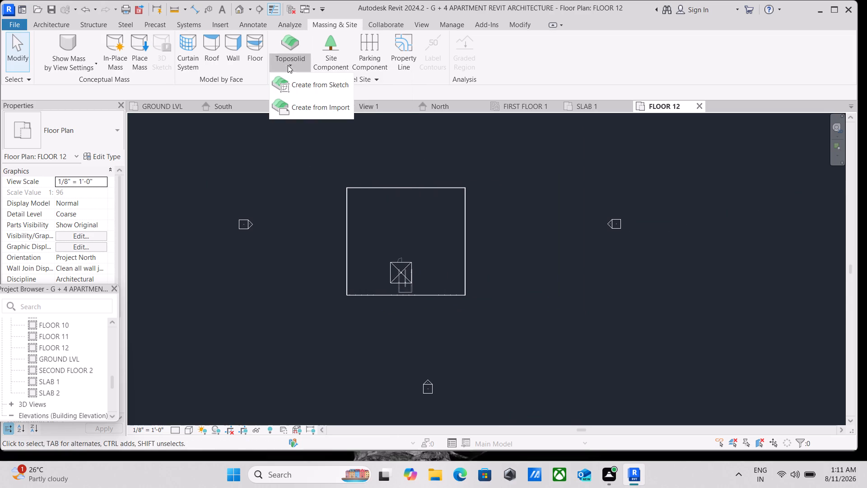
pyautogui.click(294, 83)
pyautogui.scroll(-2, 306, 183)
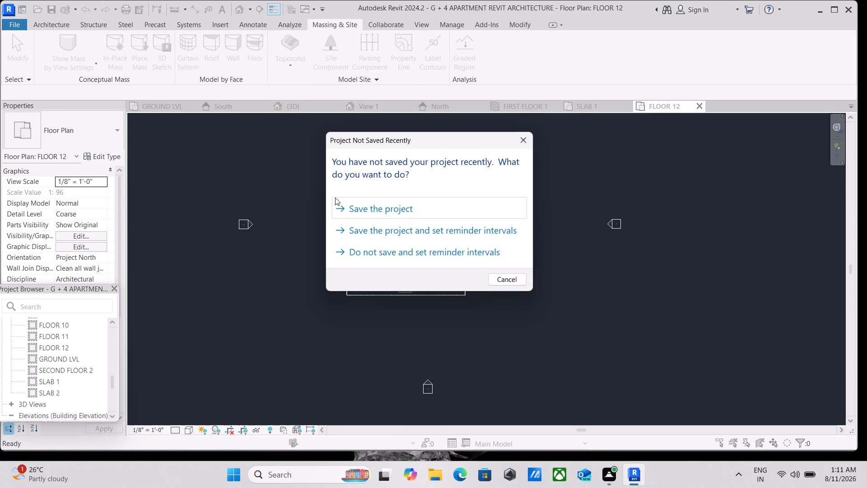
pyautogui.click(378, 209)
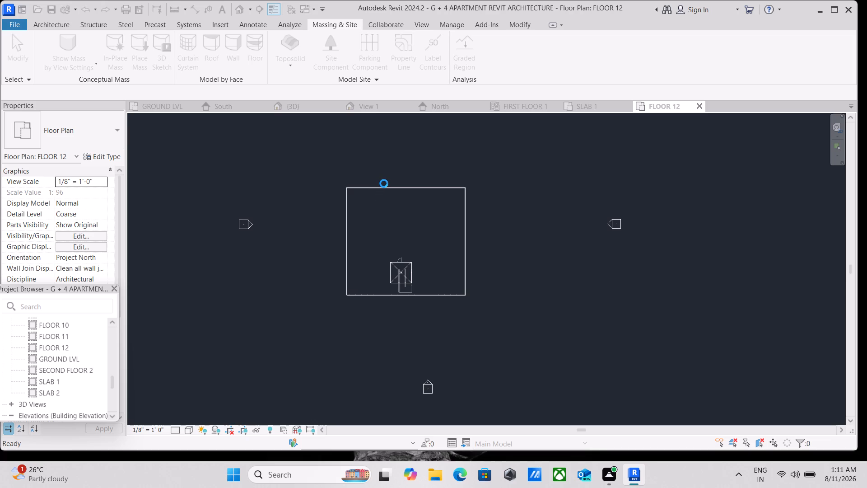
# Create a Grassland - 16" toposolid from a rectangular boundary about 190' by 130' around the building footprint.
pyautogui.scroll(-1, 384, 184)
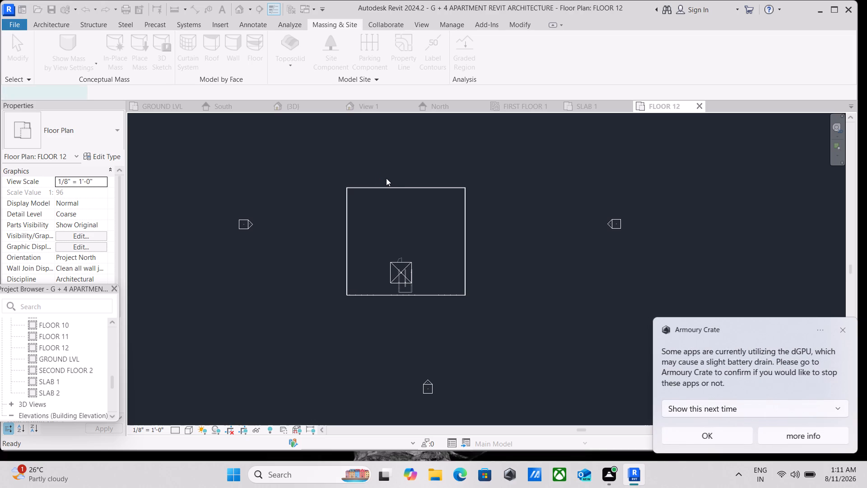
pyautogui.scroll(-4, 309, 188)
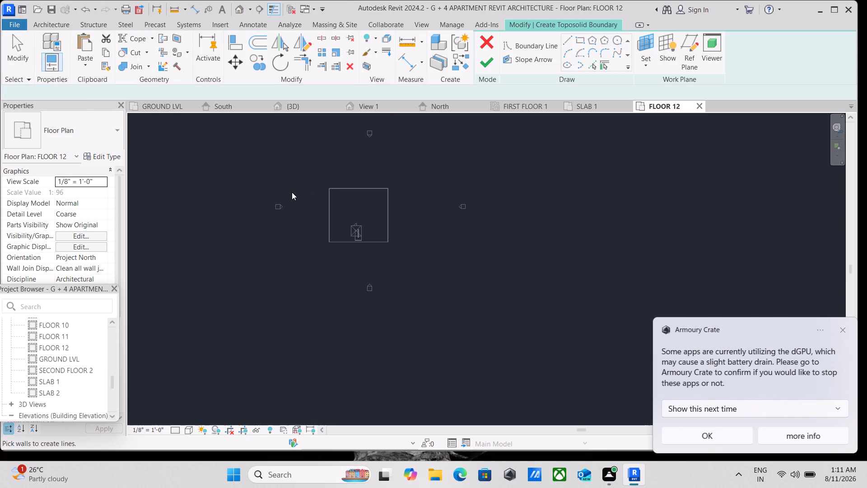
pyautogui.moveTo(290, 192); pyautogui.dragTo(279, 198, button='middle')
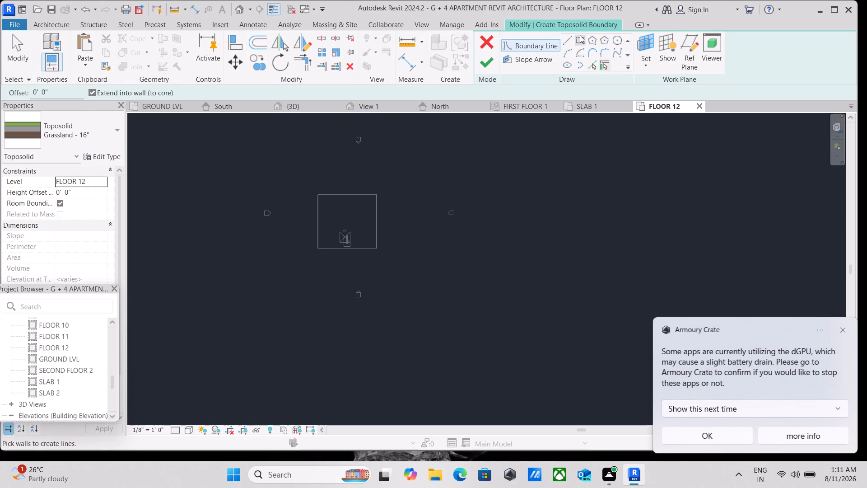
pyautogui.click(580, 41)
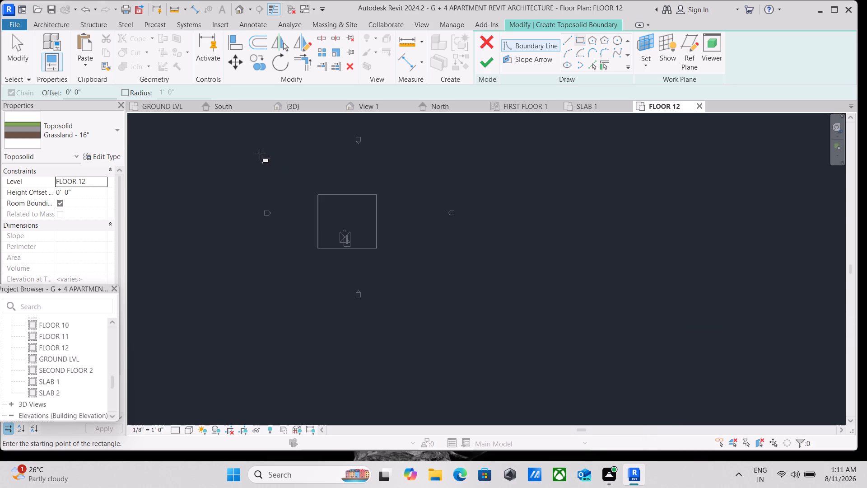
pyautogui.click(260, 154)
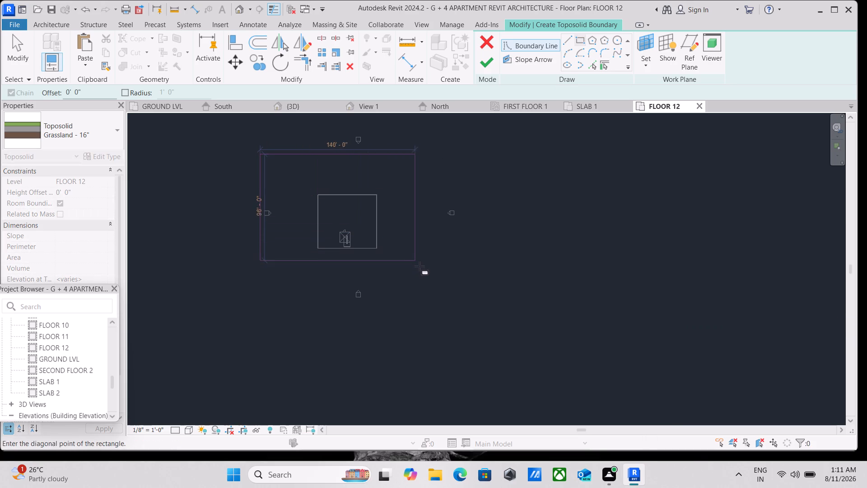
pyautogui.click(471, 299)
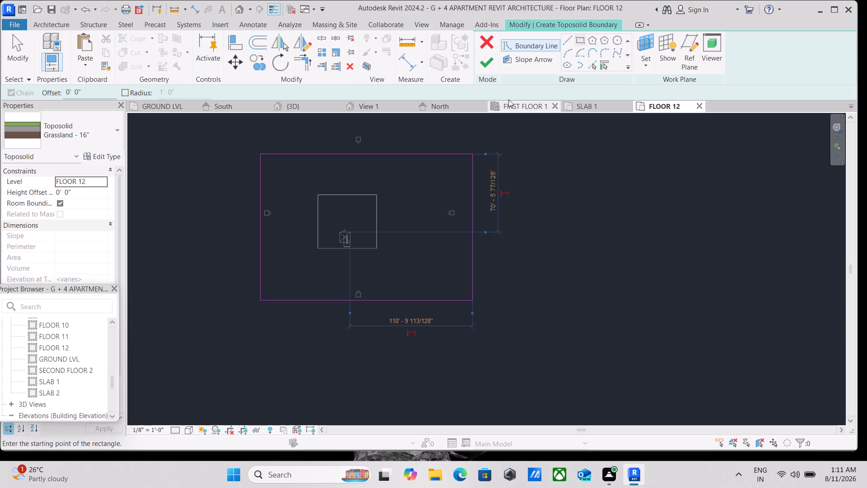
pyautogui.click(479, 65)
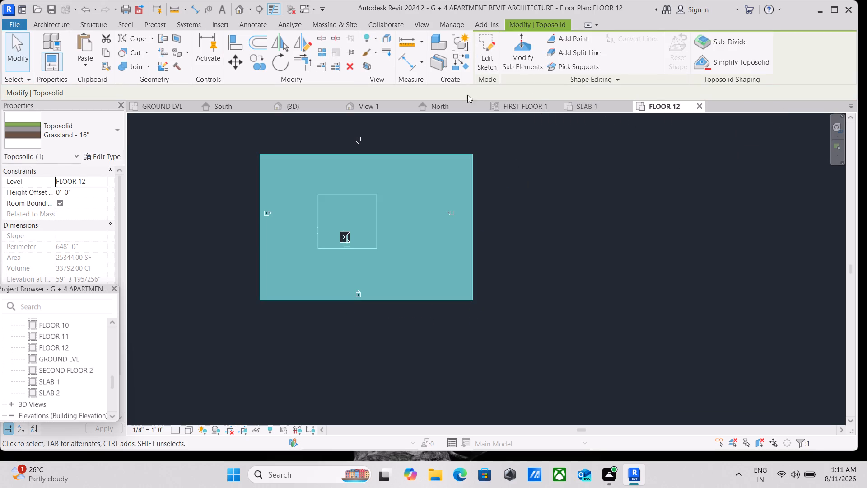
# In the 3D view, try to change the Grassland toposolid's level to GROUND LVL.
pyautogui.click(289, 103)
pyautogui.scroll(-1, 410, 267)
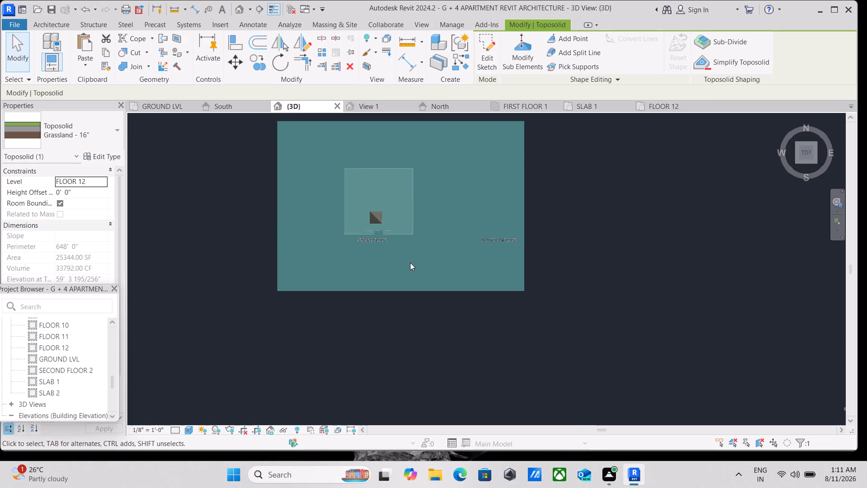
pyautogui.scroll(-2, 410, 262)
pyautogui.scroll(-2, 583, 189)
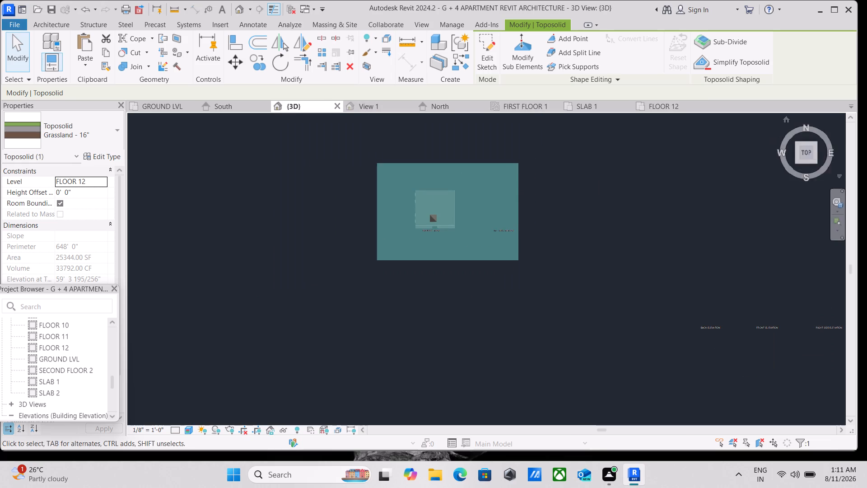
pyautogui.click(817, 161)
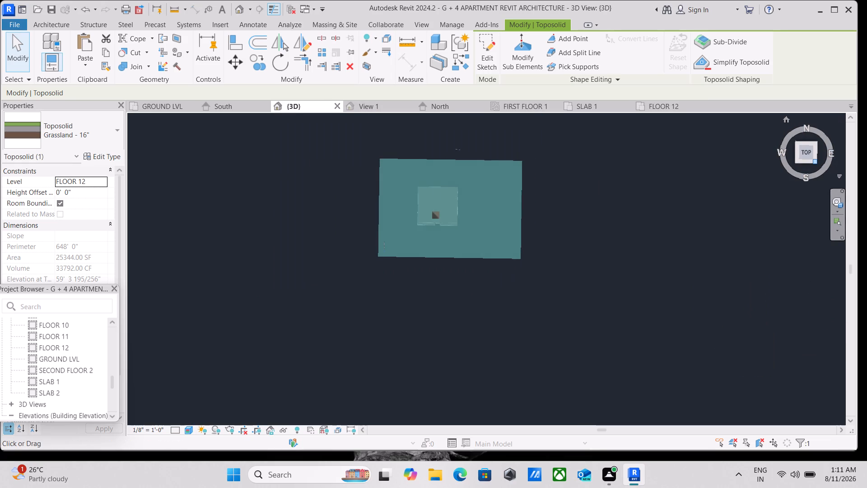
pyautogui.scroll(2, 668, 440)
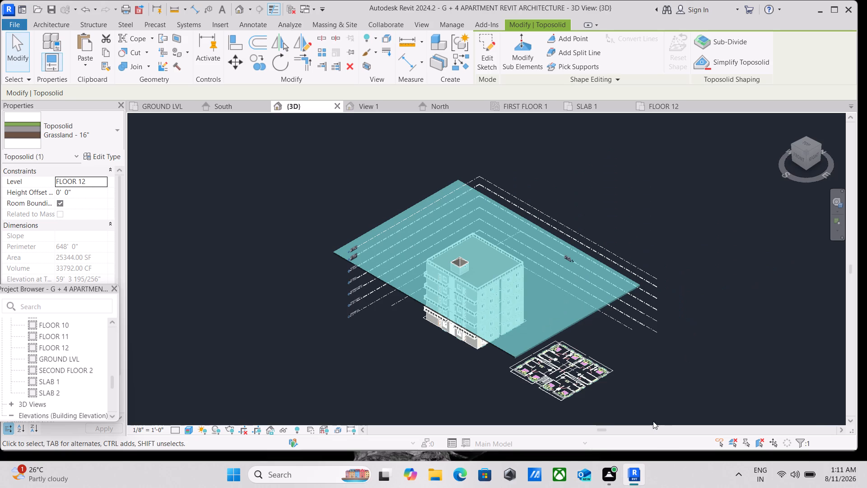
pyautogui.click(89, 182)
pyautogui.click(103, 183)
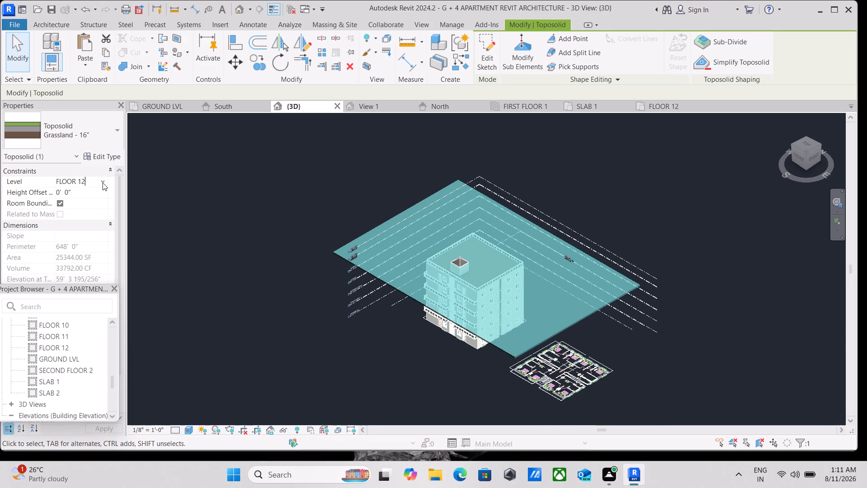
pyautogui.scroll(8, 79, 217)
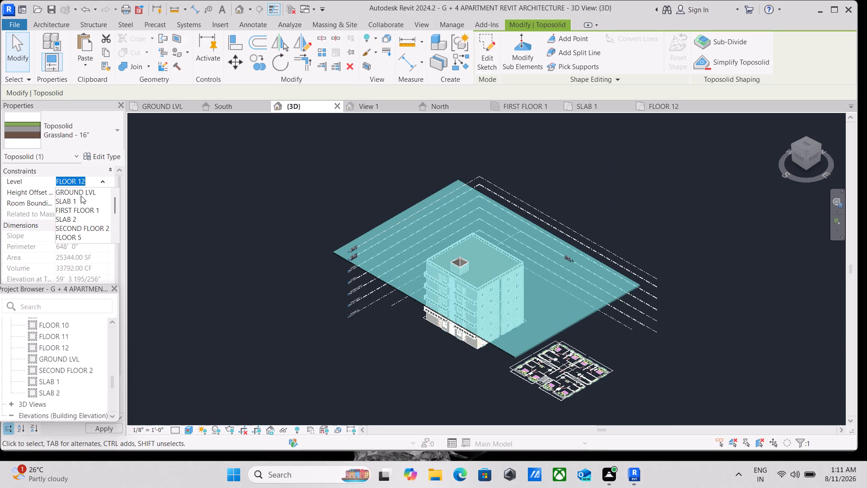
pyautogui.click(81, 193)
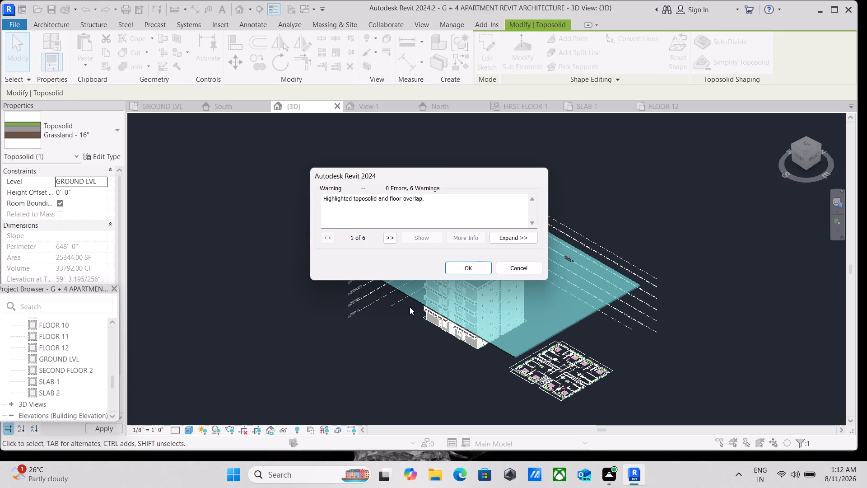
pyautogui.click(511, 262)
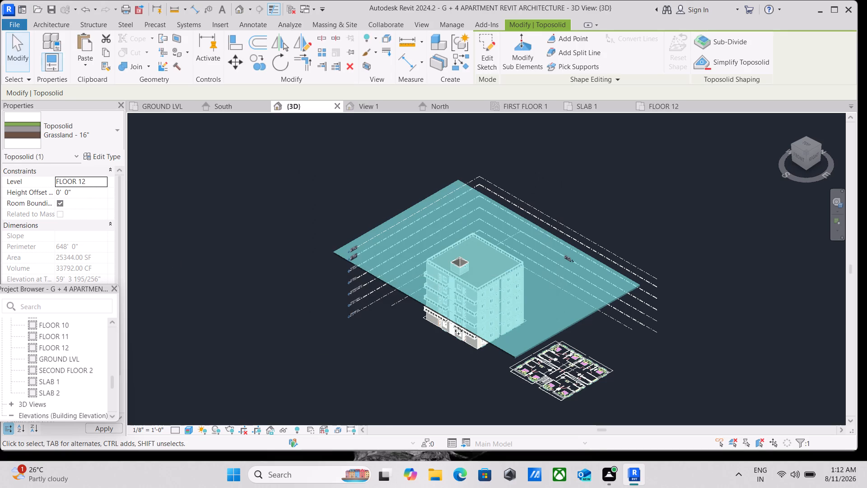
# Examine the base of the building at ground level from the front in the 3D view.
pyautogui.click(799, 153)
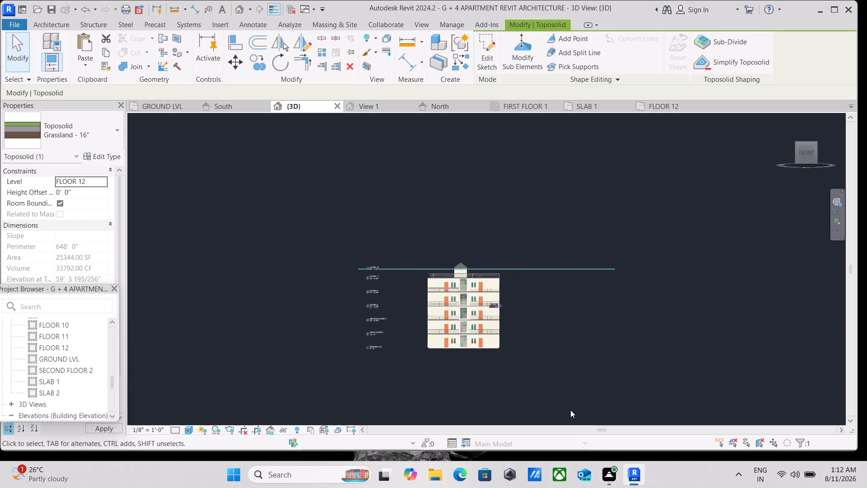
pyautogui.scroll(2, 488, 424)
pyautogui.scroll(5, 472, 384)
pyautogui.scroll(6, 431, 308)
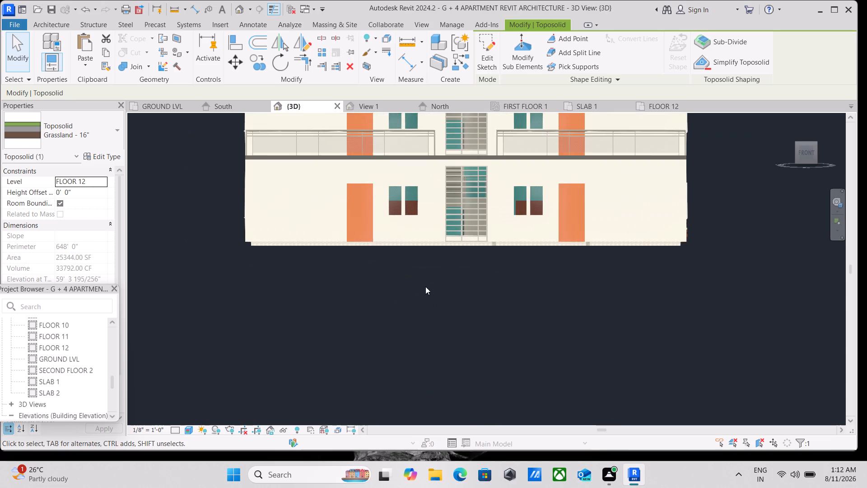
pyautogui.scroll(5, 423, 276)
pyautogui.scroll(3, 527, 227)
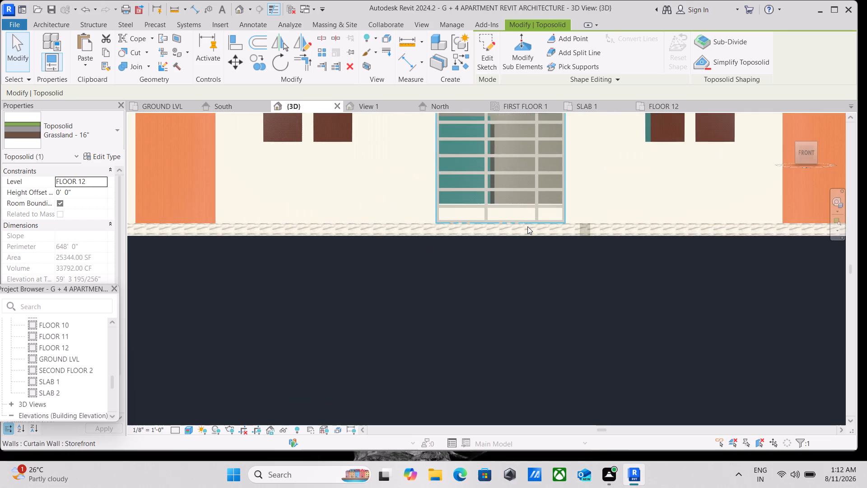
pyautogui.scroll(-13, 525, 227)
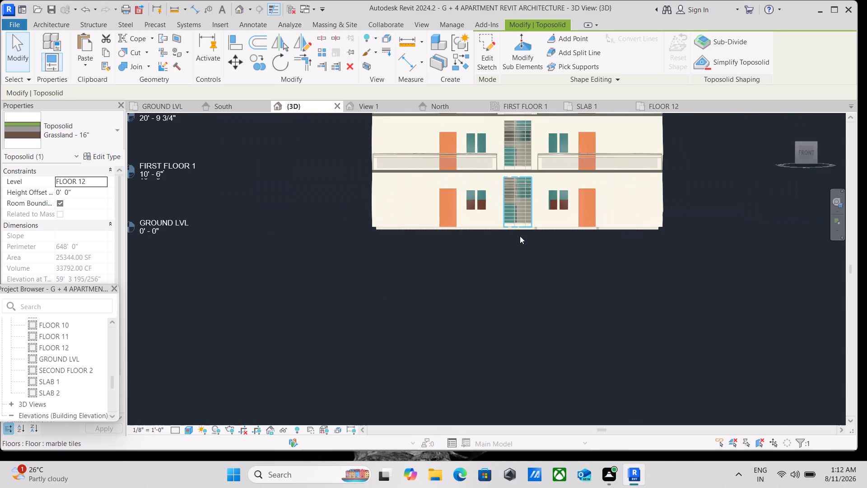
pyautogui.moveTo(520, 236); pyautogui.dragTo(488, 300, button='middle')
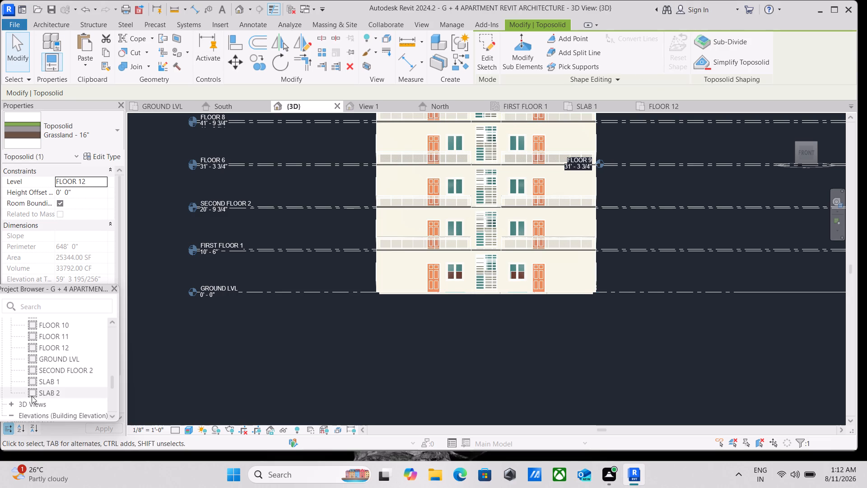
# Open the South elevation to check the toposolid's height against the building levels.
pyautogui.scroll(-4, 29, 399)
pyautogui.scroll(2, 48, 378)
pyautogui.scroll(-1, 48, 378)
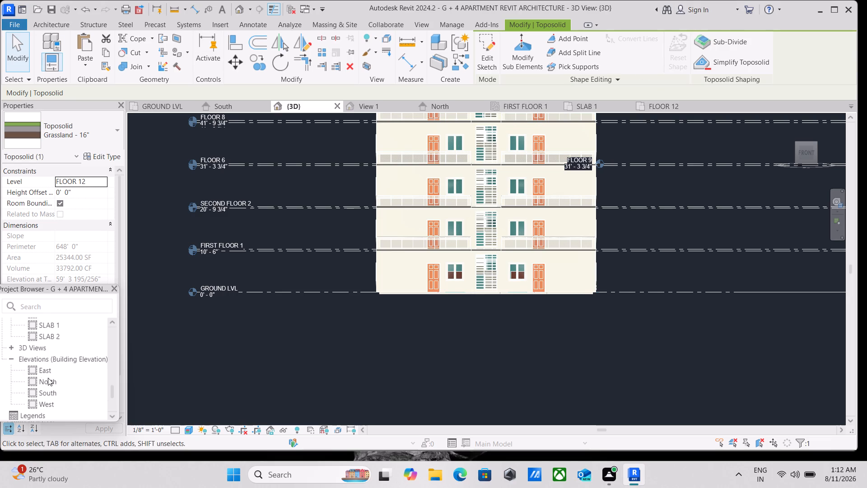
pyautogui.doubleClick(60, 392)
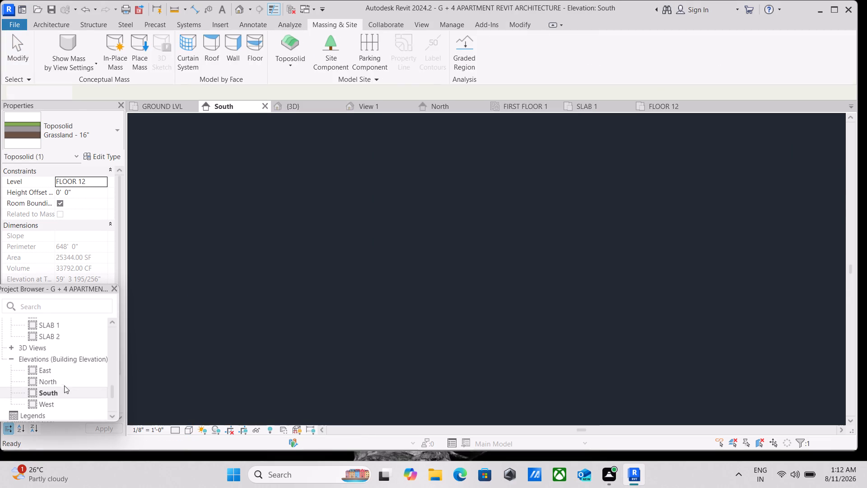
pyautogui.scroll(-2, 216, 216)
pyautogui.moveTo(216, 216); pyautogui.dragTo(233, 156, button='middle')
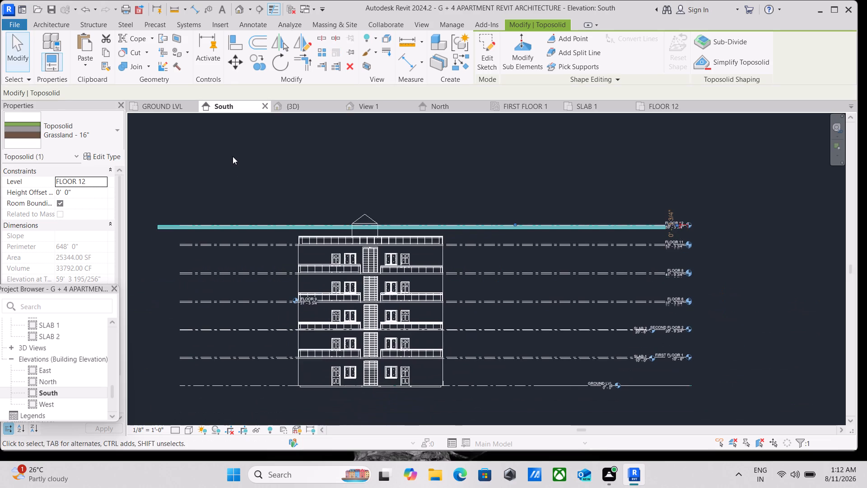
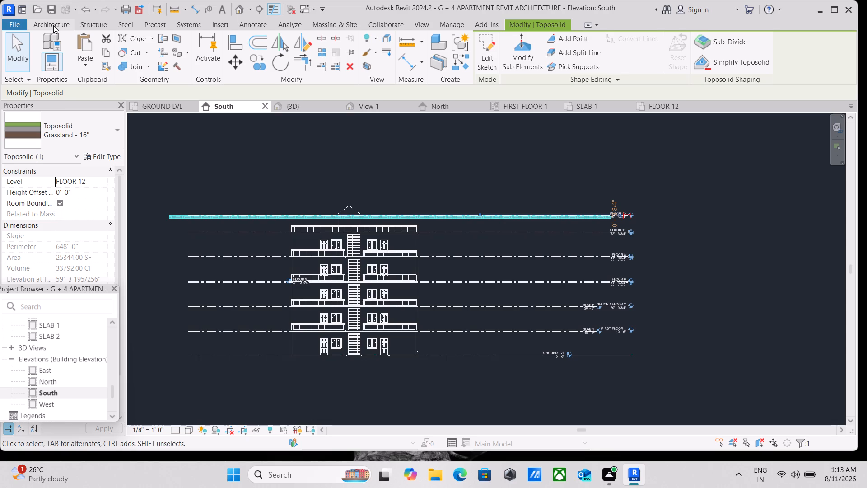
# Draw a new level at -0' - 6" along the underside of the ground slab, extending past the GROUND LVL head.
pyautogui.click(53, 25)
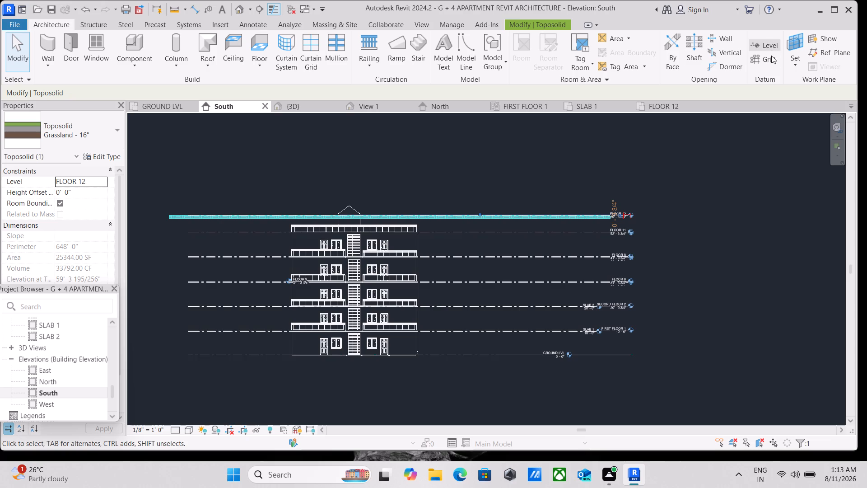
pyautogui.click(765, 44)
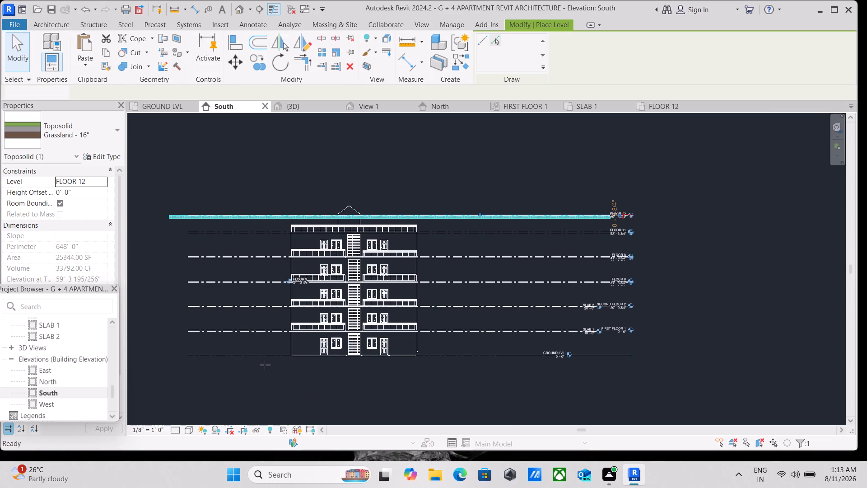
pyautogui.scroll(3, 265, 365)
pyautogui.scroll(10, 312, 368)
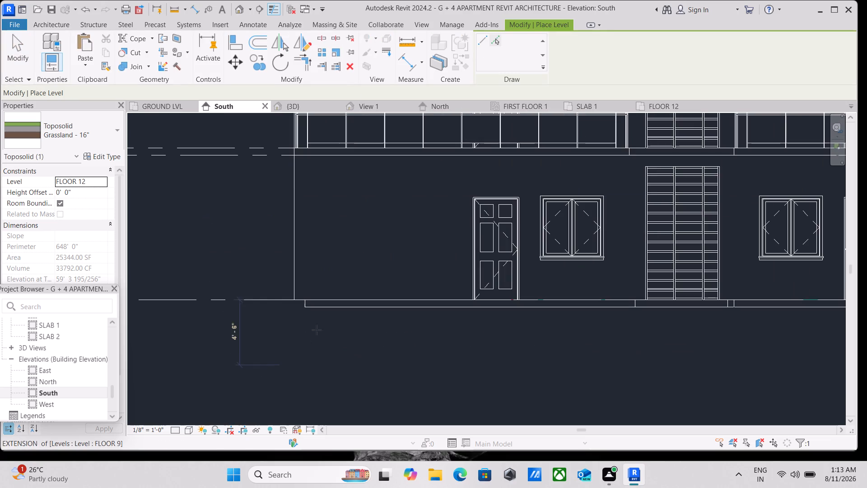
pyautogui.scroll(6, 315, 317)
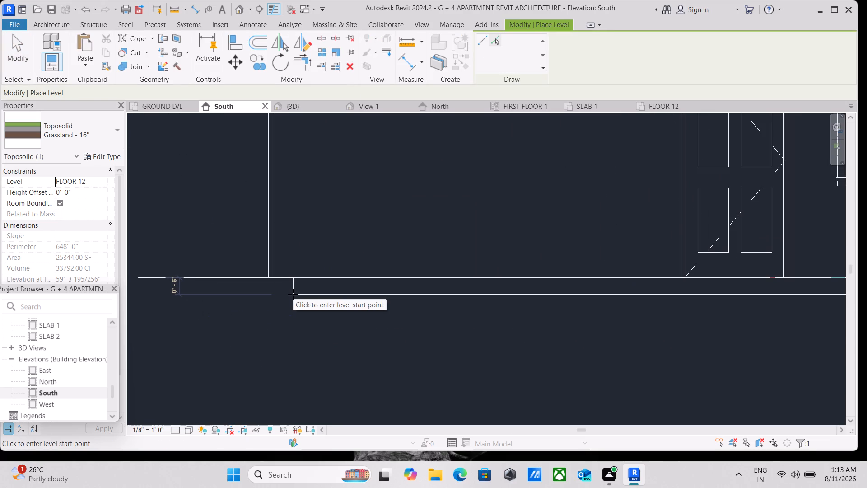
pyautogui.click(293, 294)
pyautogui.scroll(-1, 461, 301)
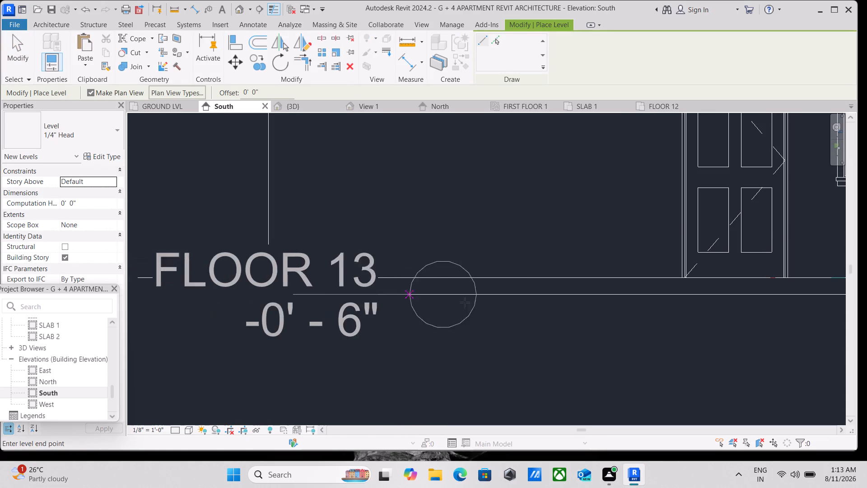
pyautogui.scroll(-2, 465, 302)
pyautogui.scroll(-5, 565, 305)
pyautogui.moveTo(592, 310); pyautogui.dragTo(457, 285, button='middle')
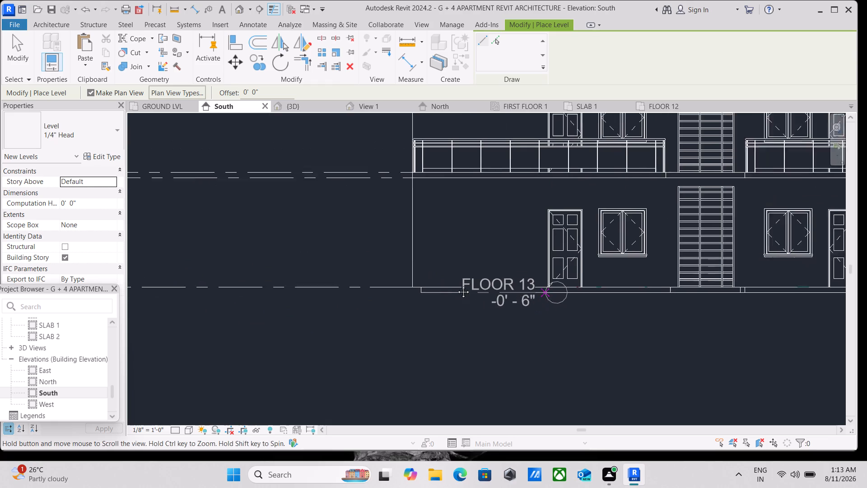
pyautogui.moveTo(457, 285); pyautogui.dragTo(269, 259, button='middle')
pyautogui.scroll(-2, 761, 252)
pyautogui.moveTo(786, 252); pyautogui.dragTo(786, 252, button='middle')
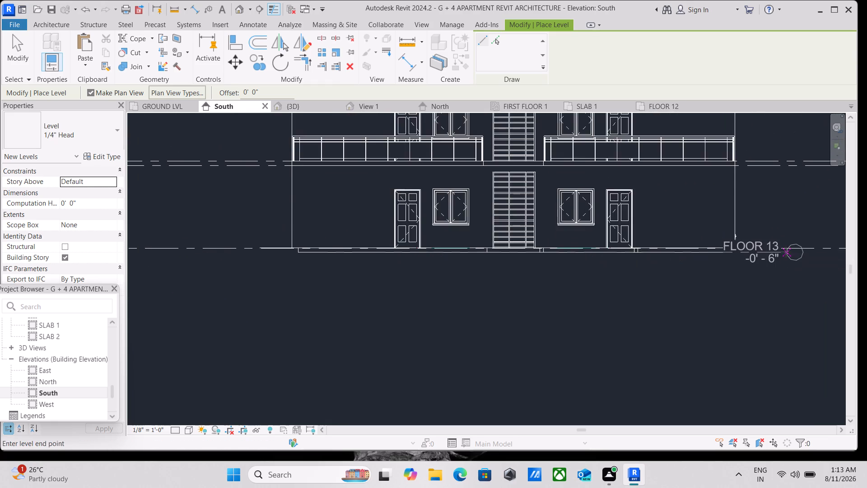
pyautogui.moveTo(786, 252); pyautogui.dragTo(167, 241, button='middle')
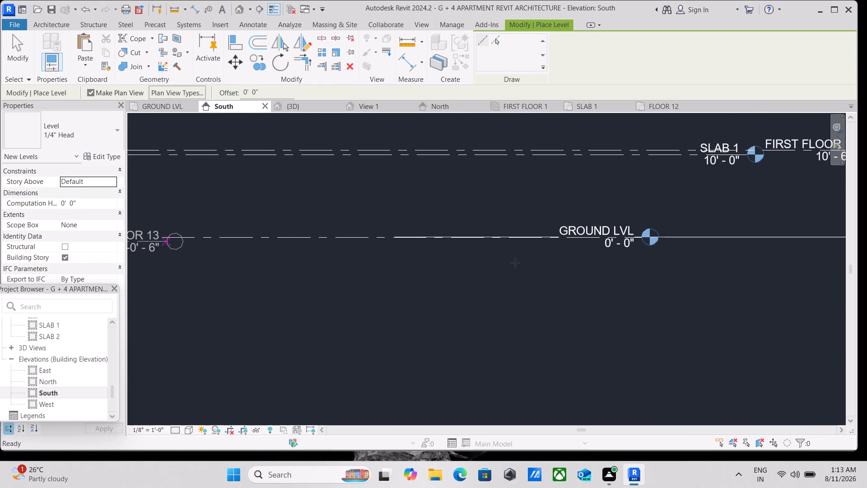
pyautogui.scroll(-2, 450, 268)
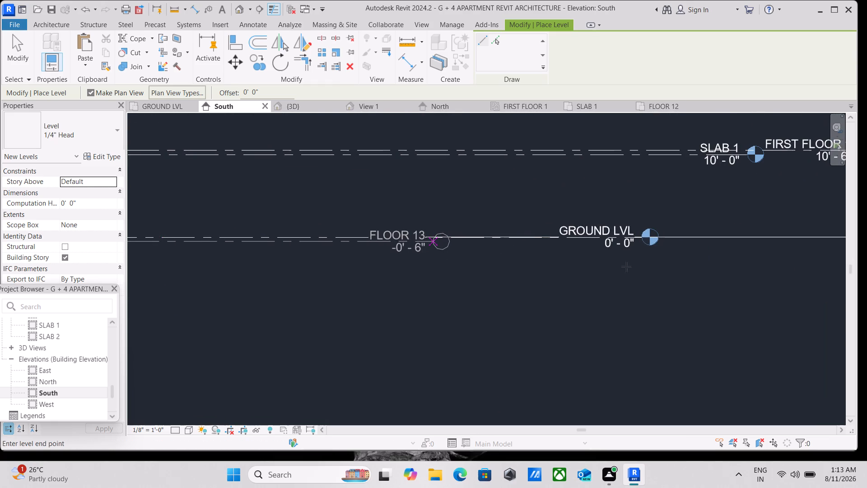
pyautogui.click(798, 261)
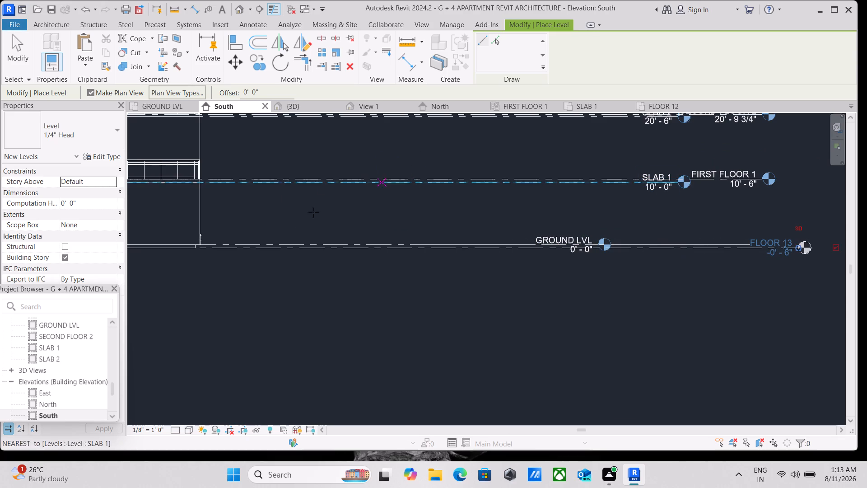
pyautogui.scroll(-2, 297, 222)
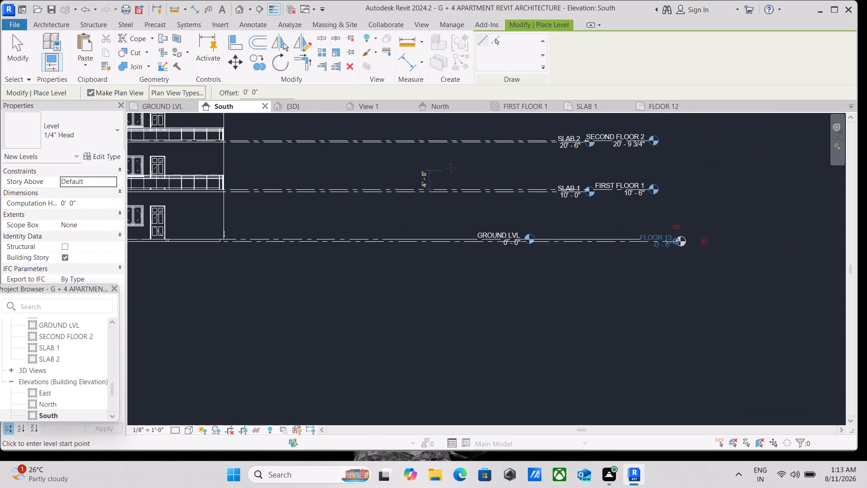
pyautogui.press('Escape')
pyautogui.press('Escape')
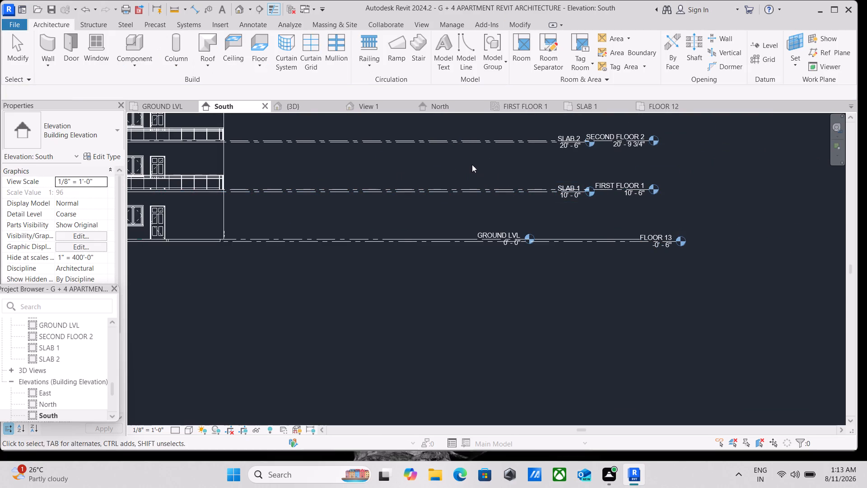
# Change the Grassland - 16" toposolid's level from the roof height to FLOOR 13 at the building's base.
pyautogui.moveTo(416, 192); pyautogui.dragTo(588, 312, button='middle')
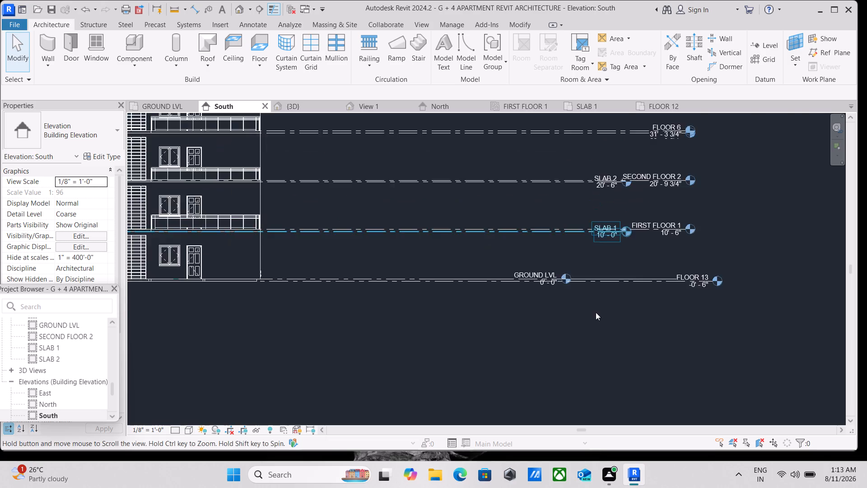
pyautogui.scroll(-2, 592, 300)
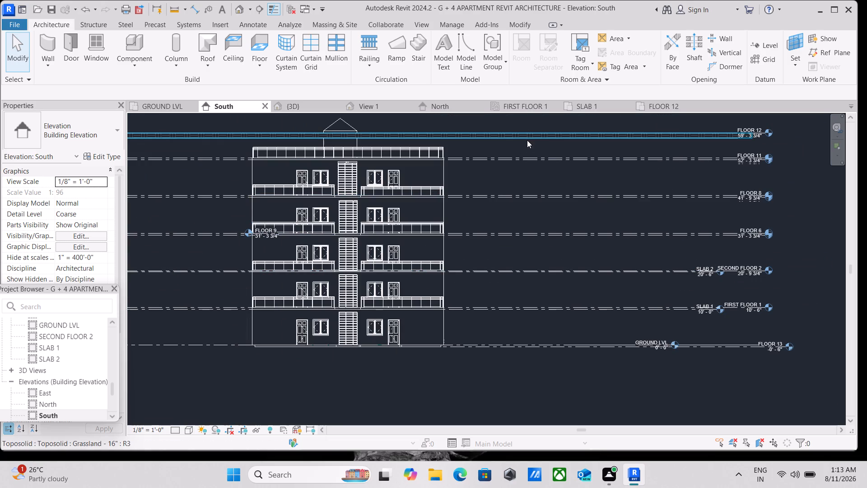
pyautogui.click(528, 136)
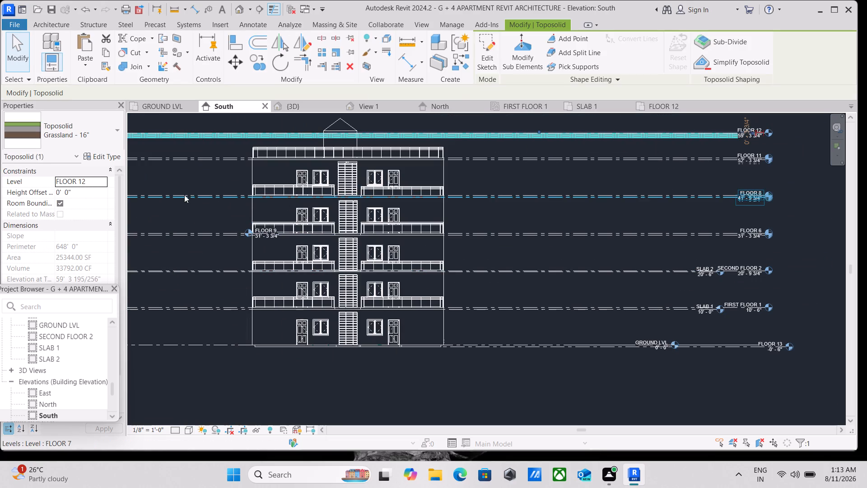
pyautogui.click(95, 181)
pyautogui.click(106, 180)
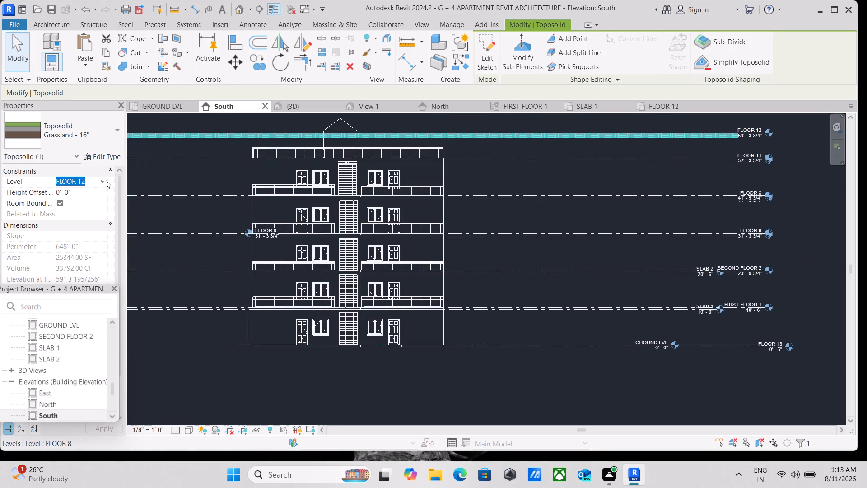
pyautogui.scroll(4, 75, 231)
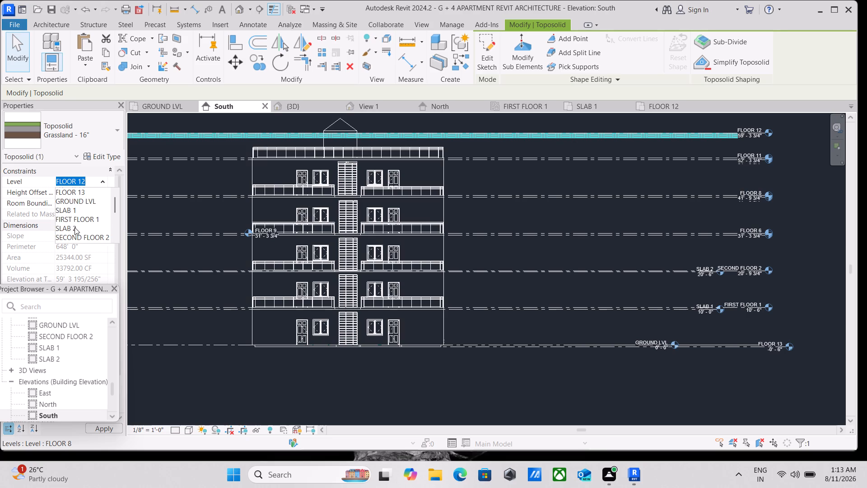
pyautogui.scroll(2, 75, 225)
pyautogui.click(74, 192)
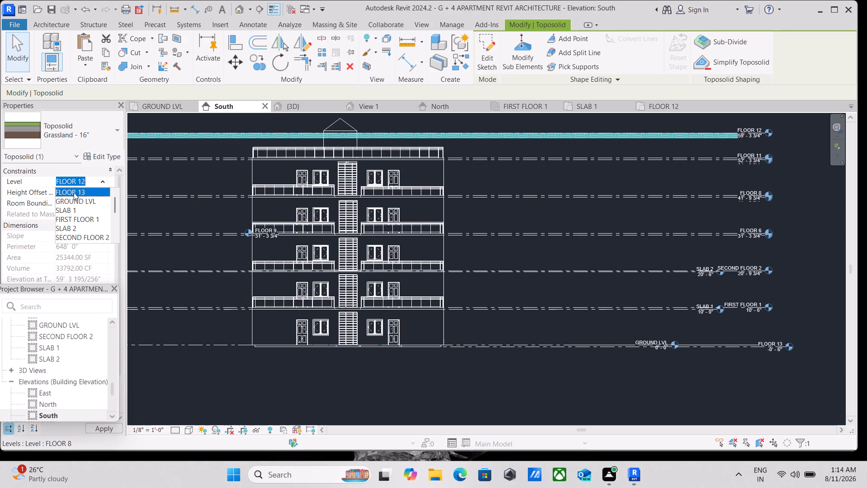
pyautogui.scroll(-1, 322, 241)
pyautogui.scroll(-1, 587, 298)
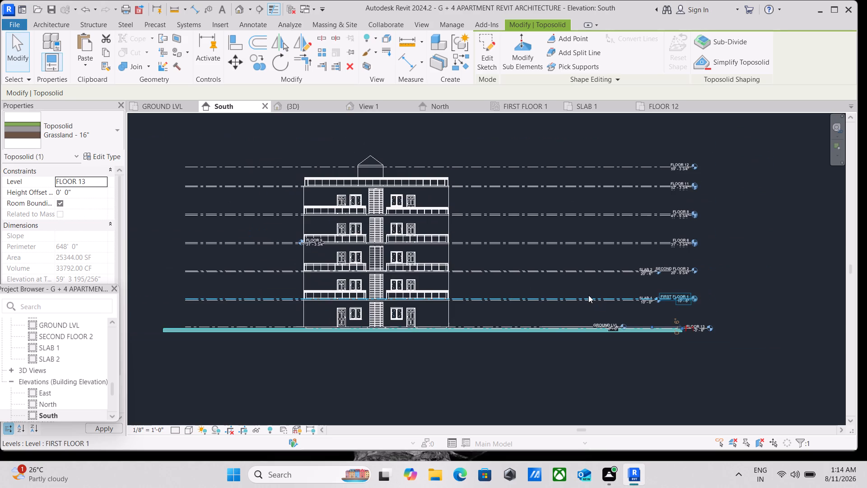
pyautogui.press('Escape')
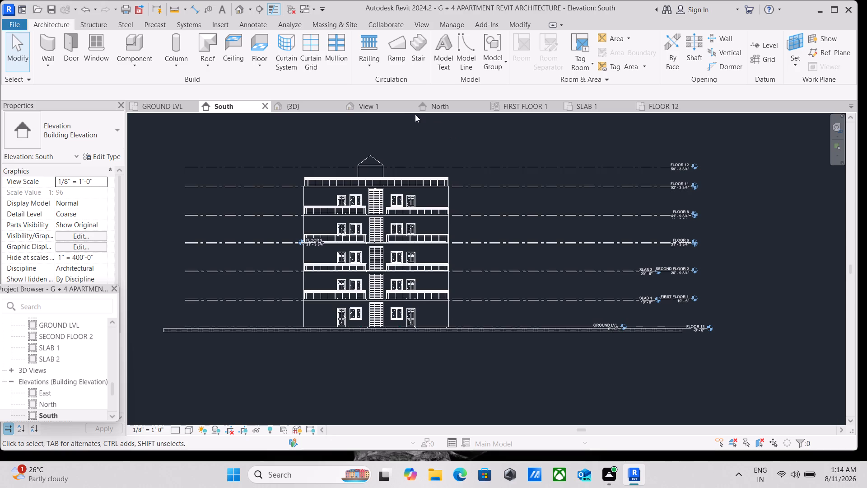
# In the 3D view, examine how the building sits on the grassland site from the front-right isometric corner.
pyautogui.click(298, 103)
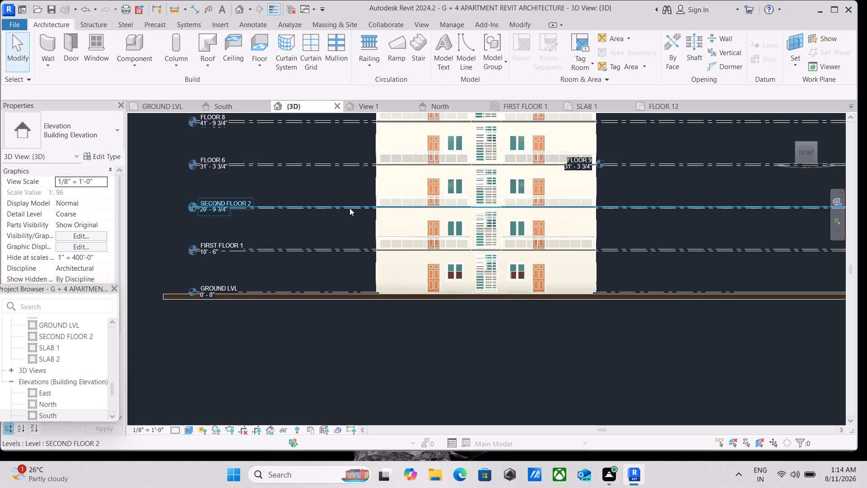
pyautogui.scroll(-2, 350, 208)
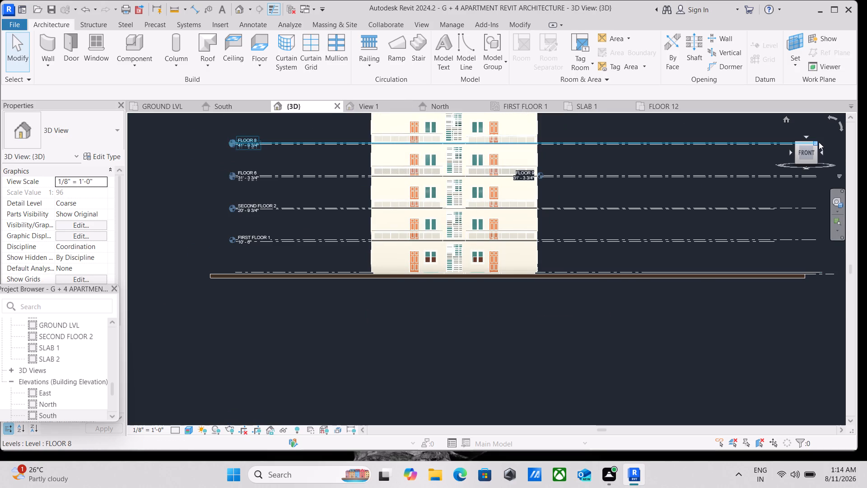
pyautogui.click(816, 143)
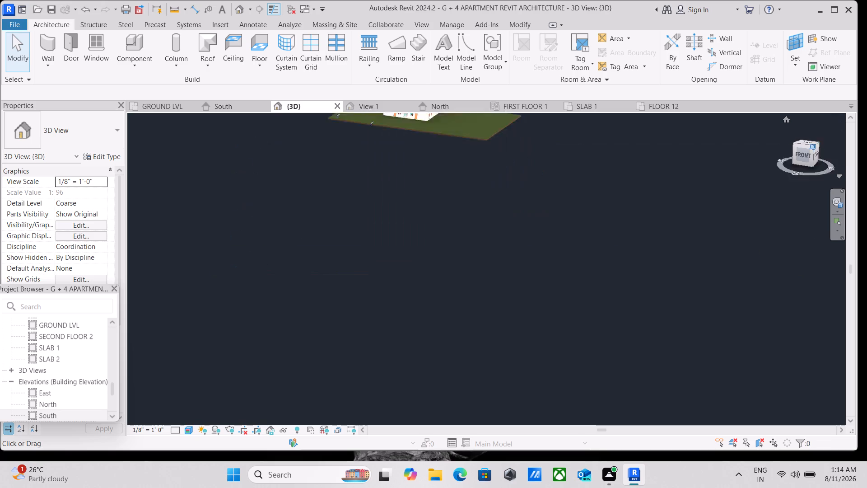
pyautogui.scroll(5, 457, 230)
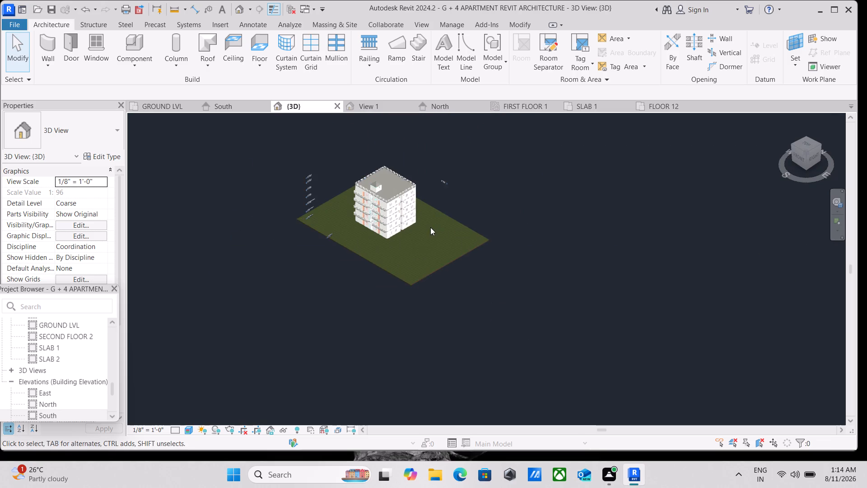
pyautogui.scroll(10, 430, 227)
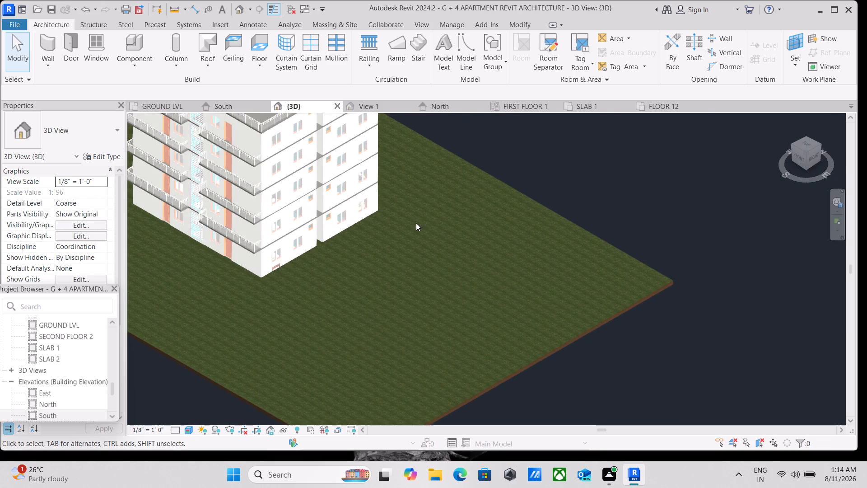
pyautogui.moveTo(416, 223); pyautogui.dragTo(567, 299, button='middle')
pyautogui.scroll(3, 377, 291)
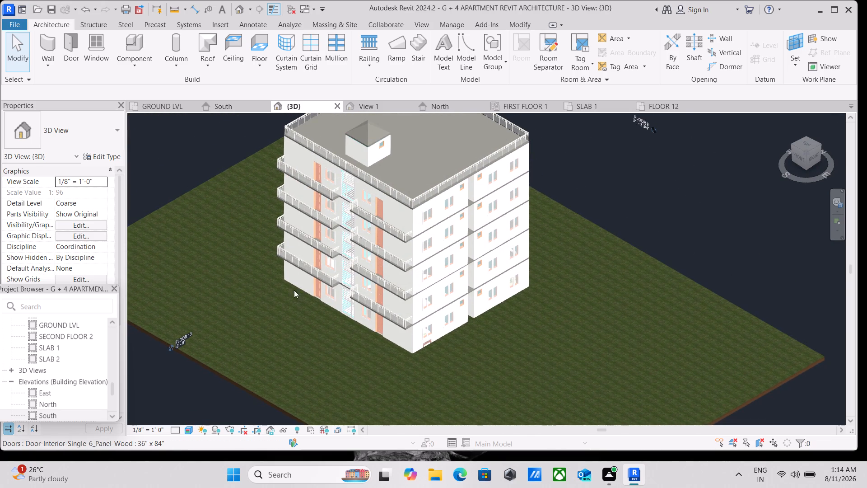
pyautogui.scroll(1, 286, 288)
pyautogui.scroll(-4, 286, 282)
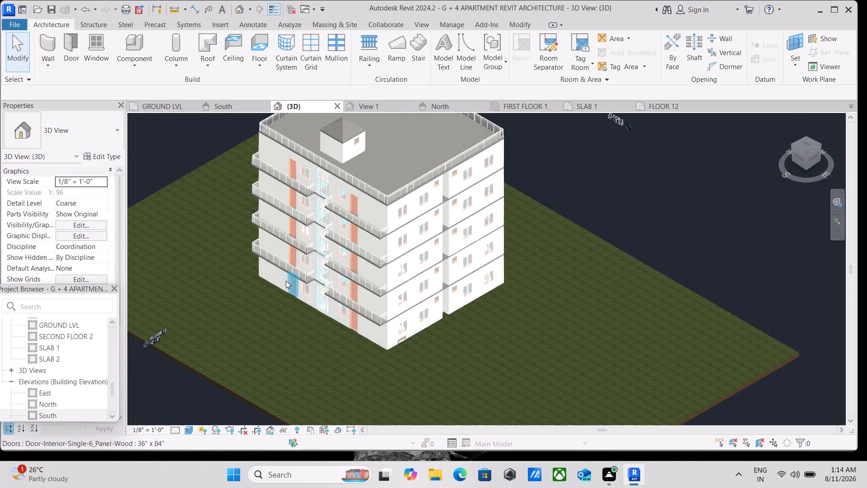
pyautogui.moveTo(216, 271); pyautogui.dragTo(238, 281, button='middle')
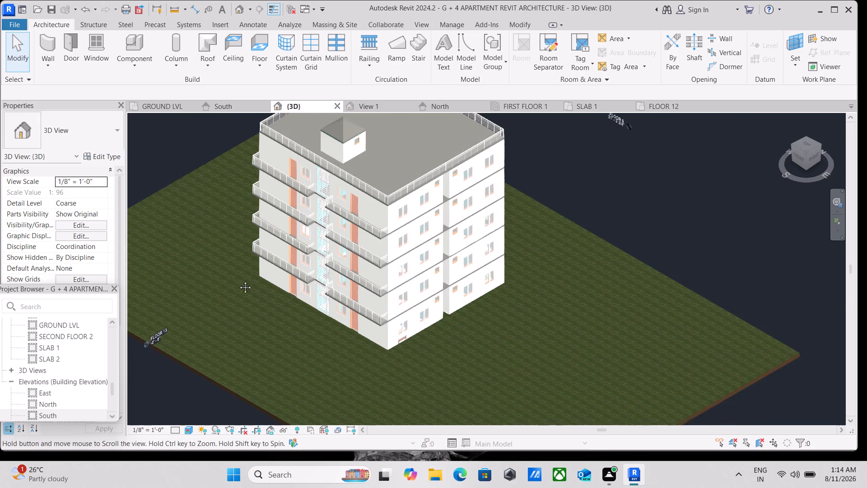
pyautogui.moveTo(238, 281); pyautogui.dragTo(256, 288, button='middle')
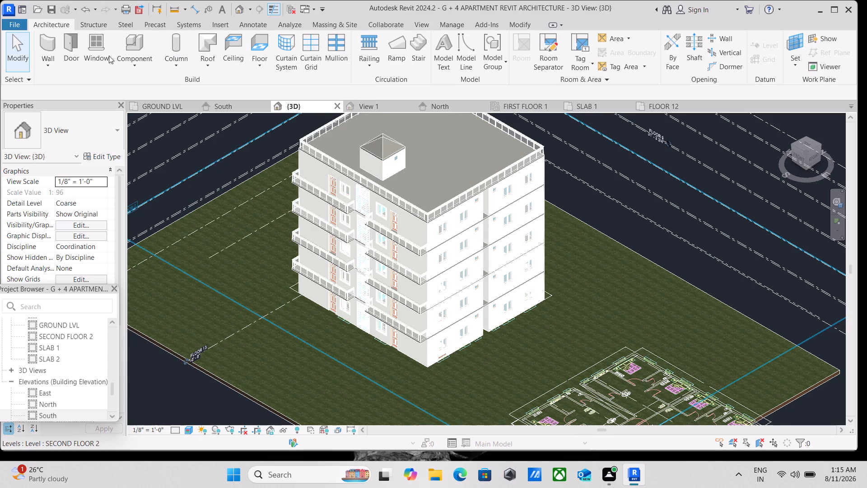
# Inspect the building's base corner, facades and surrounding grass site in the 3D view.
pyautogui.scroll(2, 440, 376)
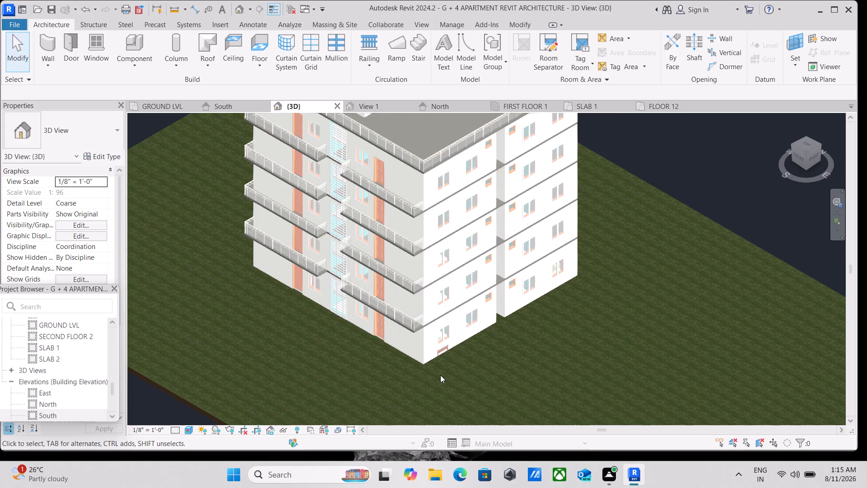
pyautogui.scroll(2, 440, 367)
pyautogui.moveTo(440, 367); pyautogui.dragTo(458, 402, button='middle')
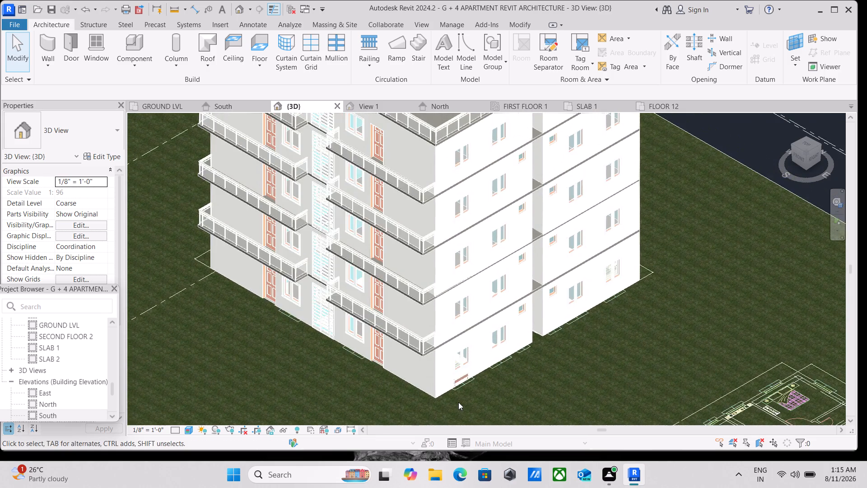
pyautogui.scroll(-3, 458, 402)
pyautogui.moveTo(457, 406); pyautogui.dragTo(456, 426, button='middle')
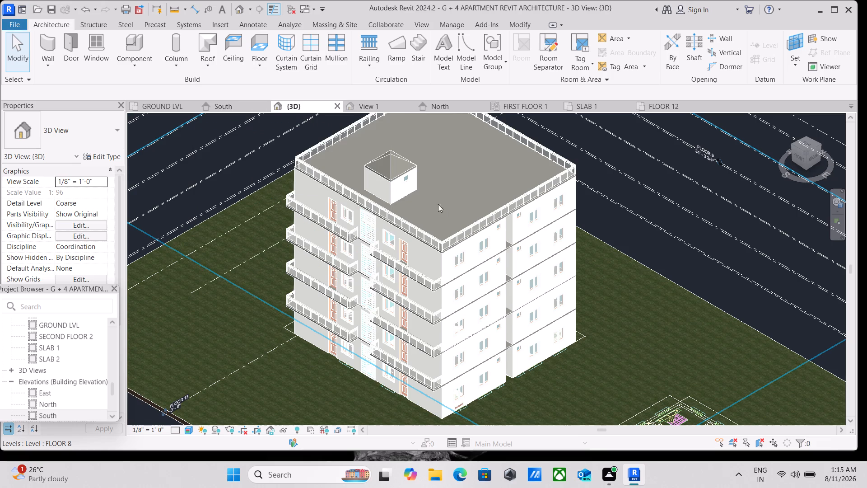
pyautogui.moveTo(622, 330); pyautogui.dragTo(622, 325, button='middle')
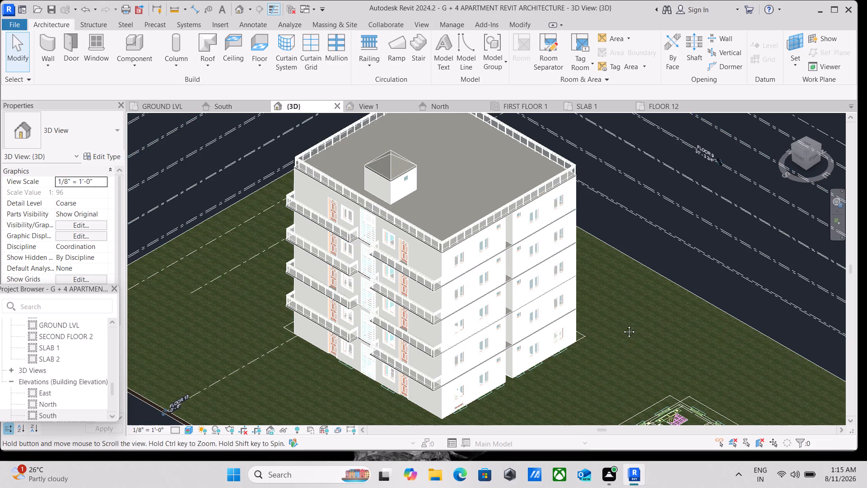
pyautogui.moveTo(622, 325); pyautogui.dragTo(658, 212, button='middle')
pyautogui.scroll(-1, 656, 223)
pyautogui.moveTo(656, 223); pyautogui.dragTo(680, 350, button='middle')
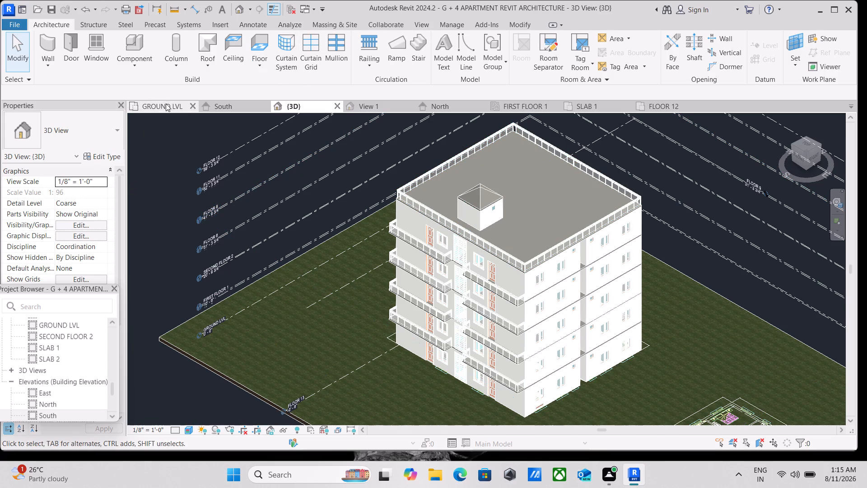
pyautogui.scroll(2, 377, 417)
pyautogui.moveTo(395, 375); pyautogui.dragTo(395, 374, button='middle')
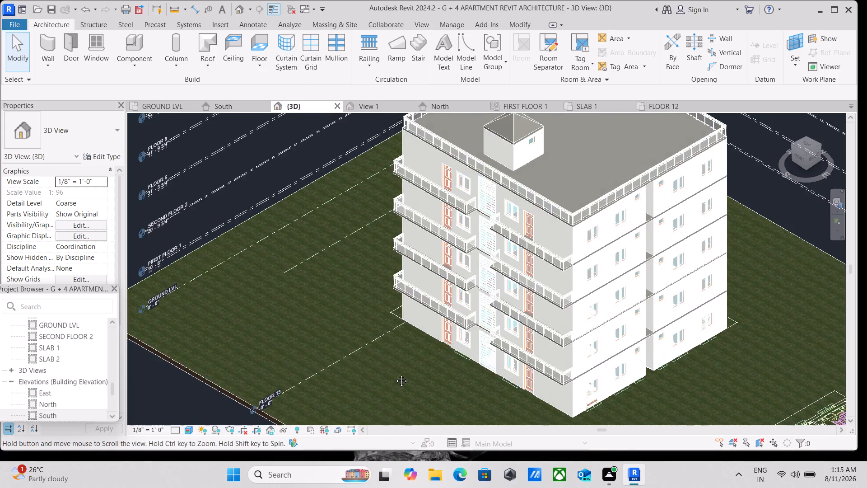
# Place an RPC Tree - Deciduous Red Ash - 25' site component on FLOOR 13, on the grass beside the building's right facade.
pyautogui.moveTo(395, 374); pyautogui.dragTo(229, 399, button='middle')
pyautogui.scroll(-1, 389, 366)
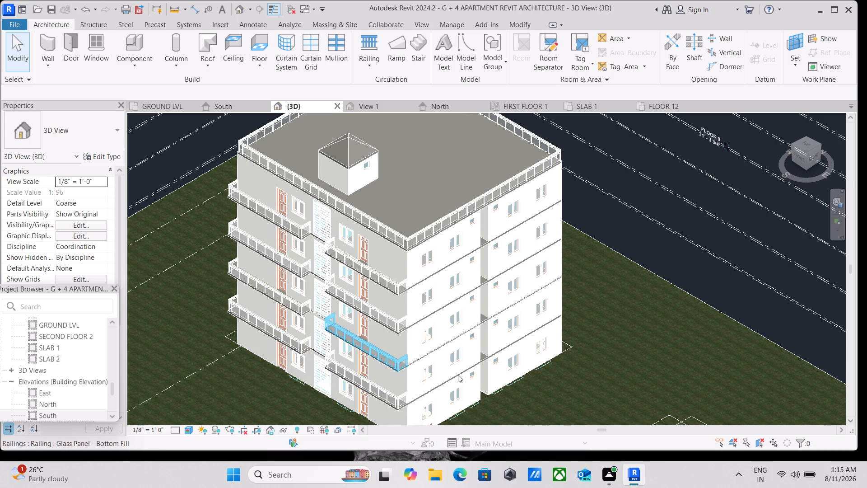
pyautogui.moveTo(548, 360); pyautogui.dragTo(591, 314, button='middle')
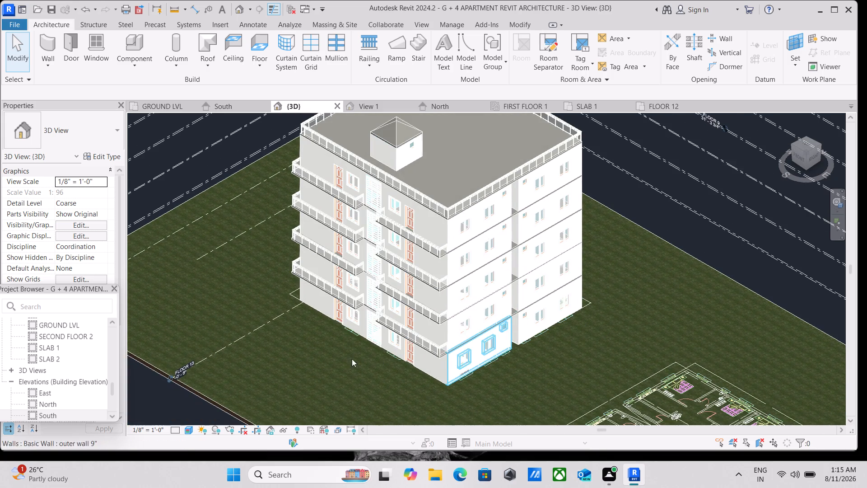
pyautogui.moveTo(328, 359); pyautogui.dragTo(359, 375, button='middle')
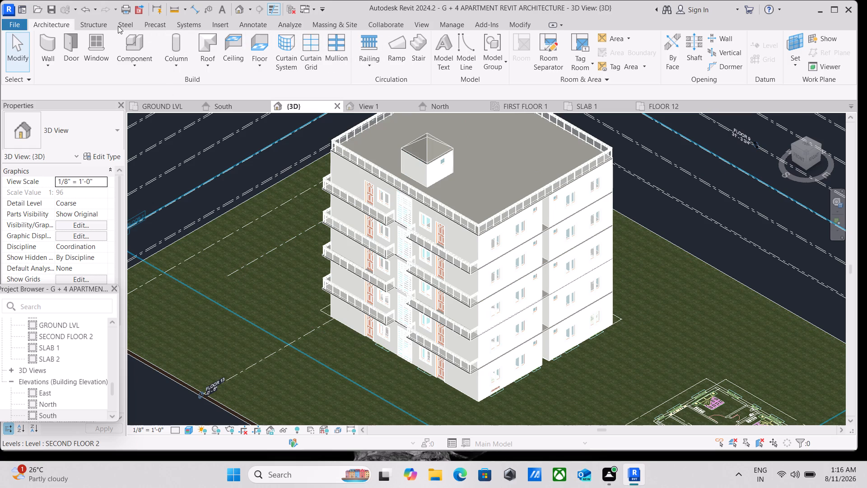
pyautogui.click(340, 27)
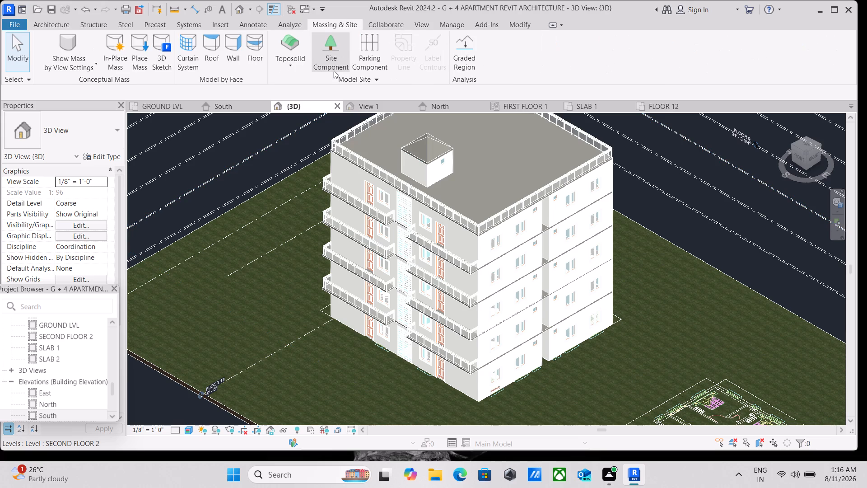
pyautogui.click(334, 70)
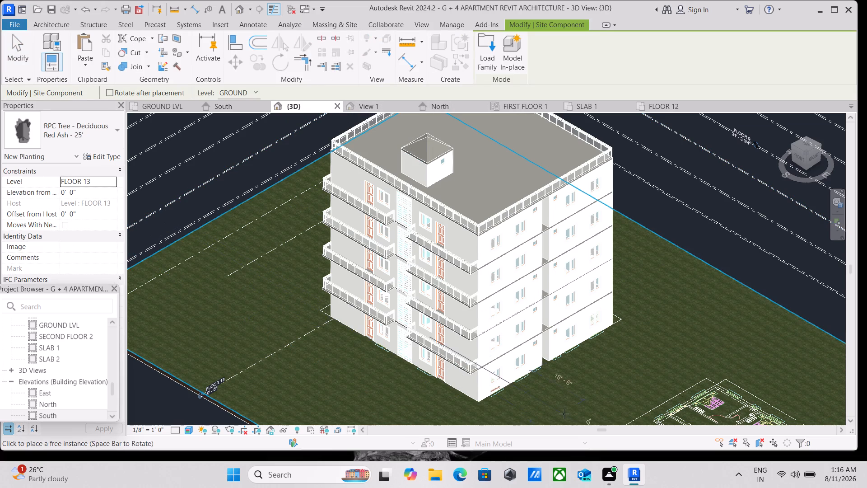
pyautogui.scroll(3, 556, 410)
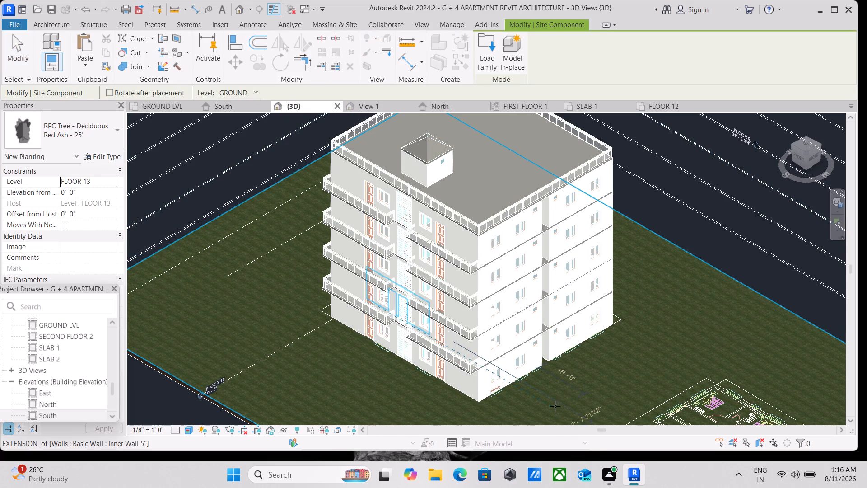
pyautogui.click(102, 185)
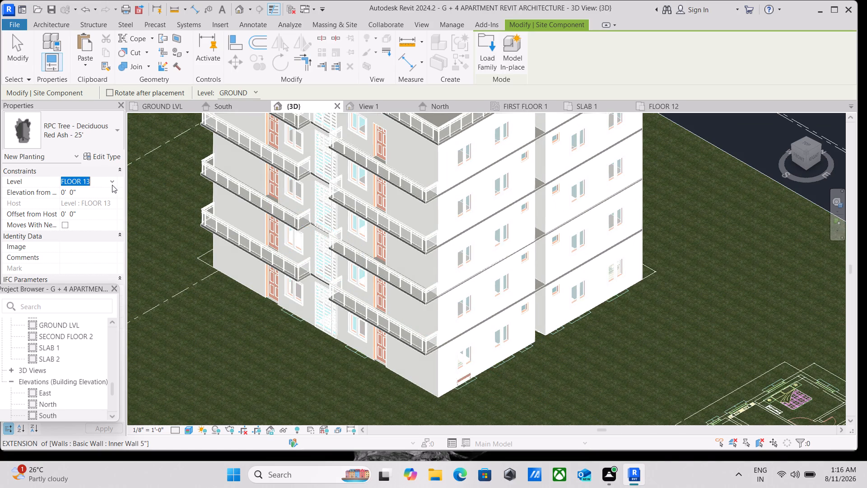
pyautogui.click(115, 182)
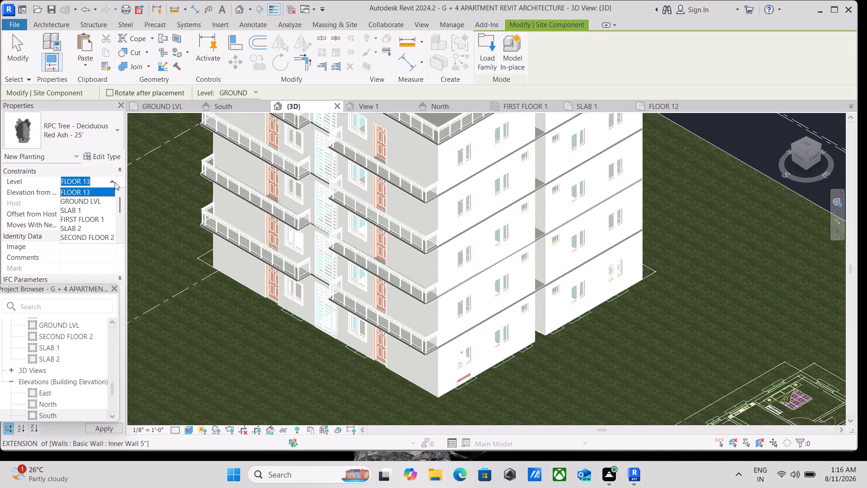
pyautogui.scroll(-2, 83, 220)
pyautogui.scroll(2, 83, 220)
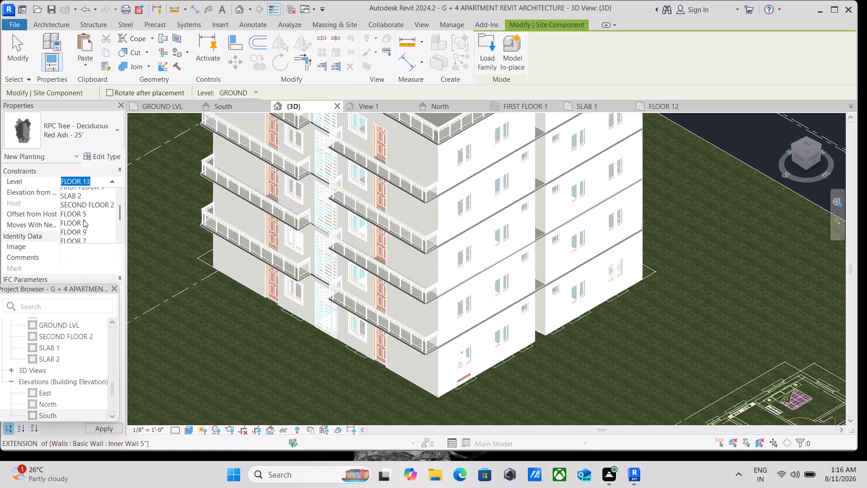
pyautogui.scroll(3, 83, 219)
pyautogui.click(87, 192)
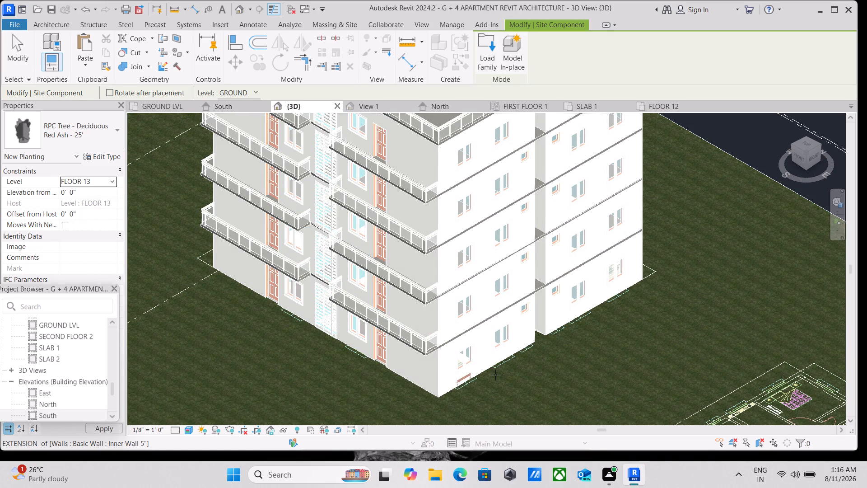
pyautogui.click(552, 379)
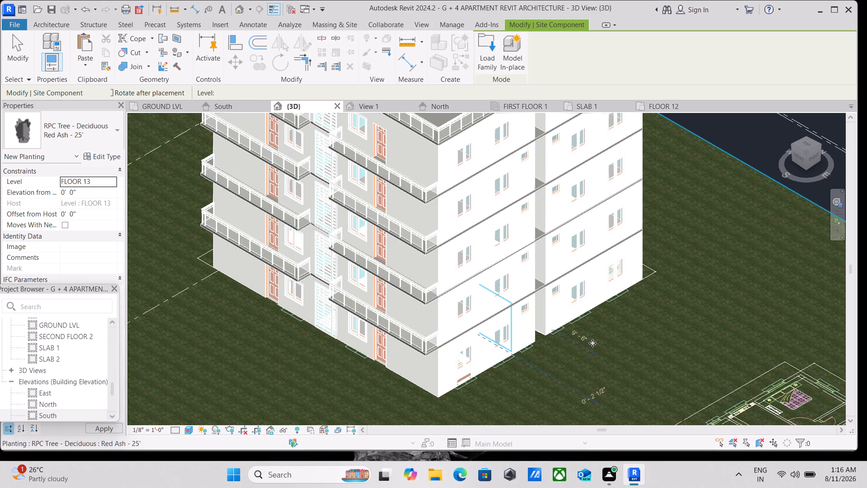
# Place a second Red Ash - 25' tree on the grass along the right facade, farther back near the building's rear corner.
pyautogui.scroll(-2, 658, 332)
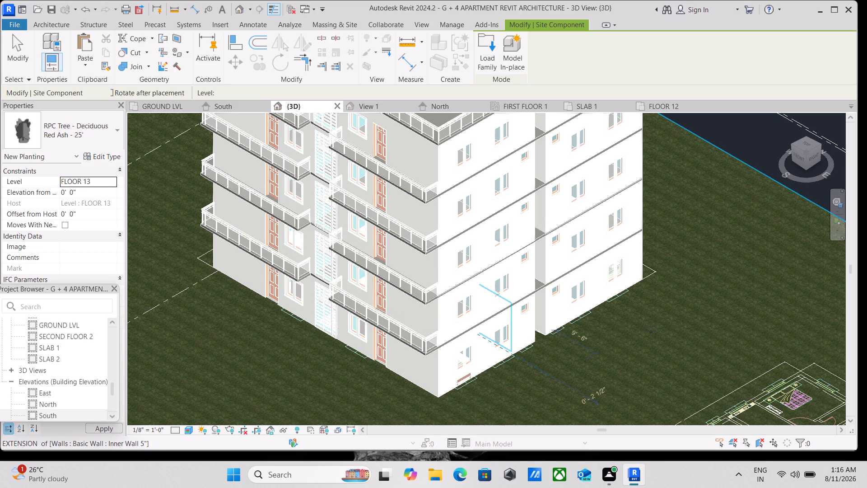
pyautogui.scroll(-1, 570, 347)
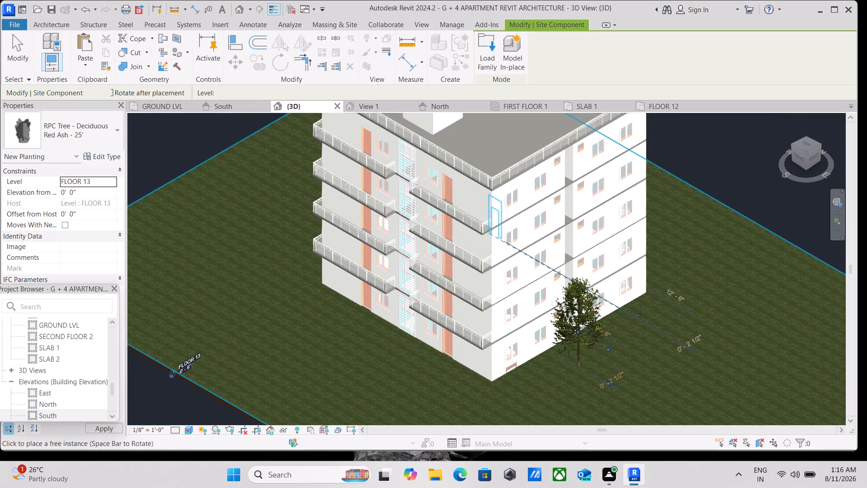
pyautogui.scroll(6, 640, 313)
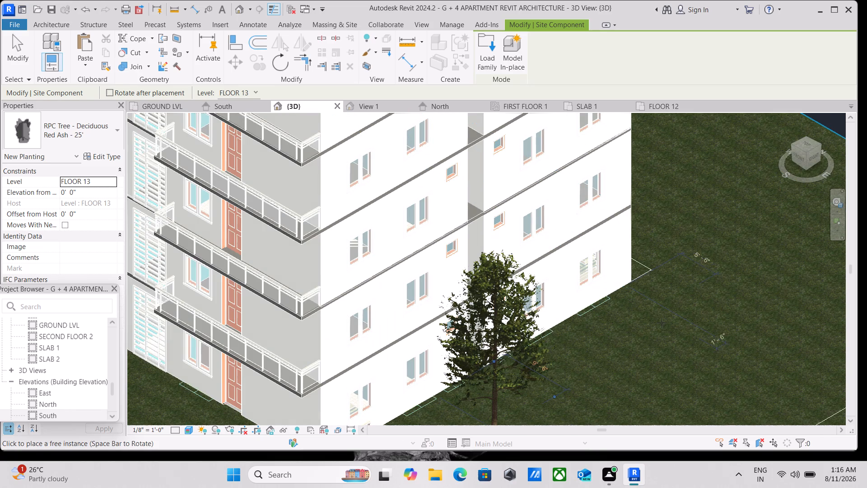
pyautogui.click(693, 335)
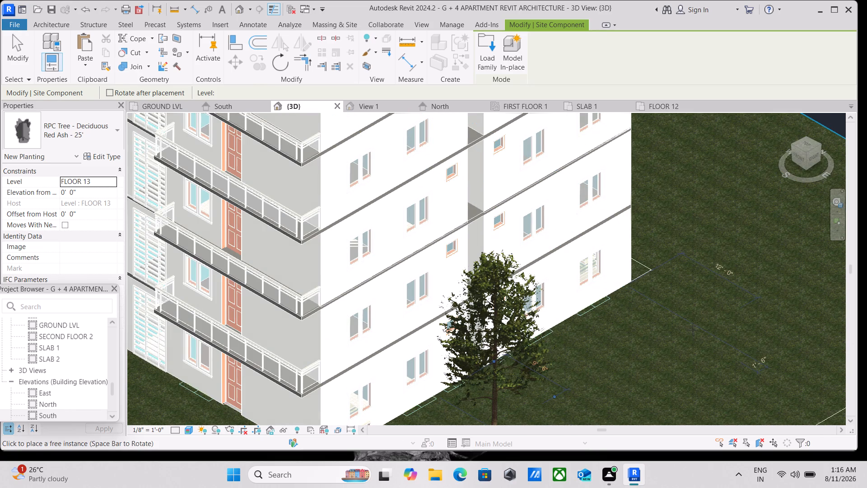
# From the front-left isometric corner, place a Red Ash - 25' tree on the grass beside the left facade, near the front corner.
pyautogui.scroll(-2, 678, 311)
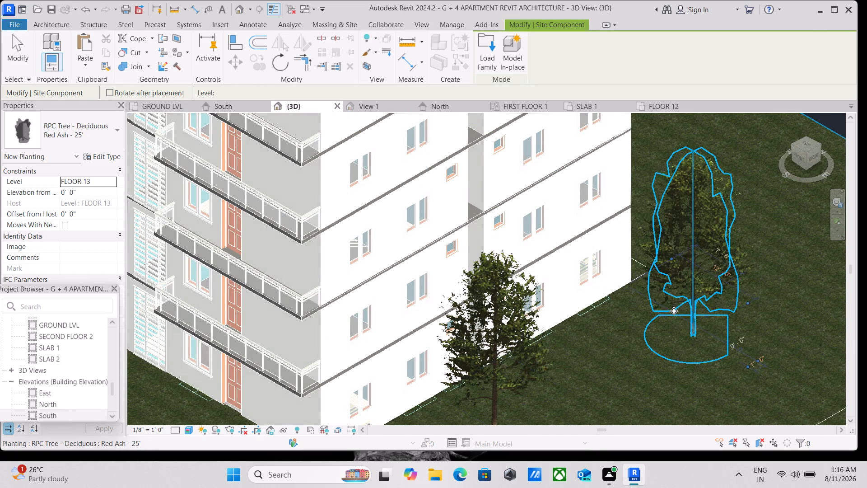
pyautogui.scroll(-2, 668, 312)
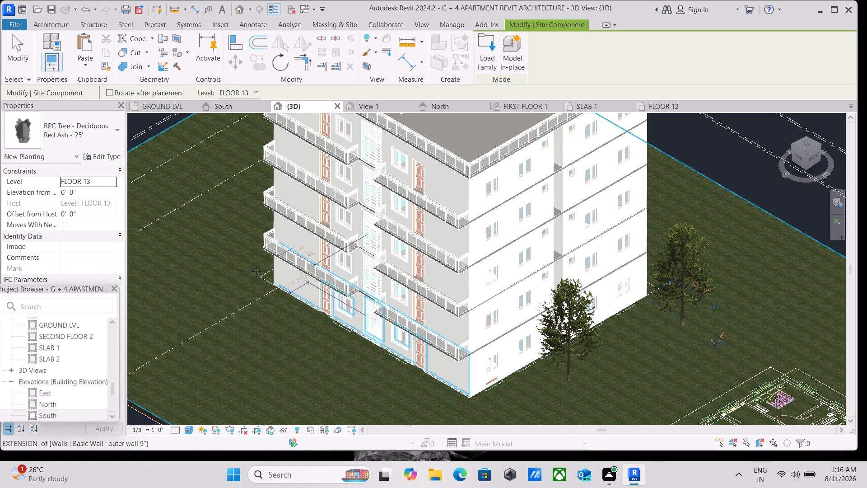
pyautogui.click(791, 142)
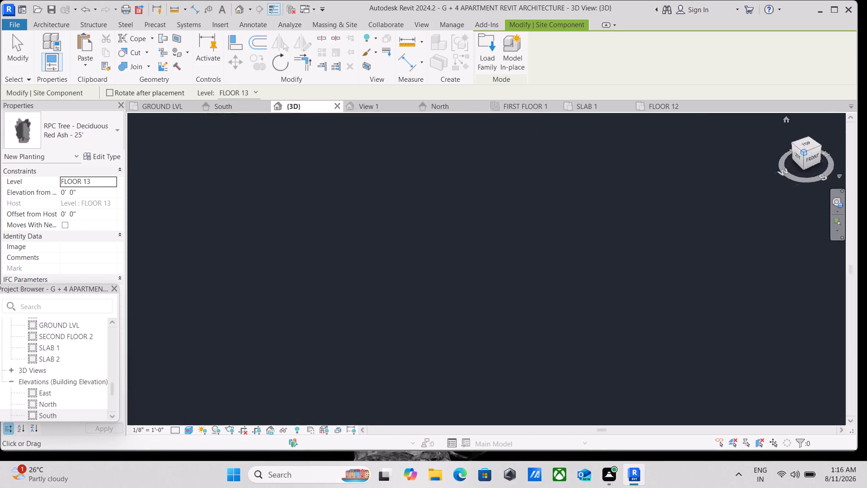
pyautogui.scroll(-3, 604, 324)
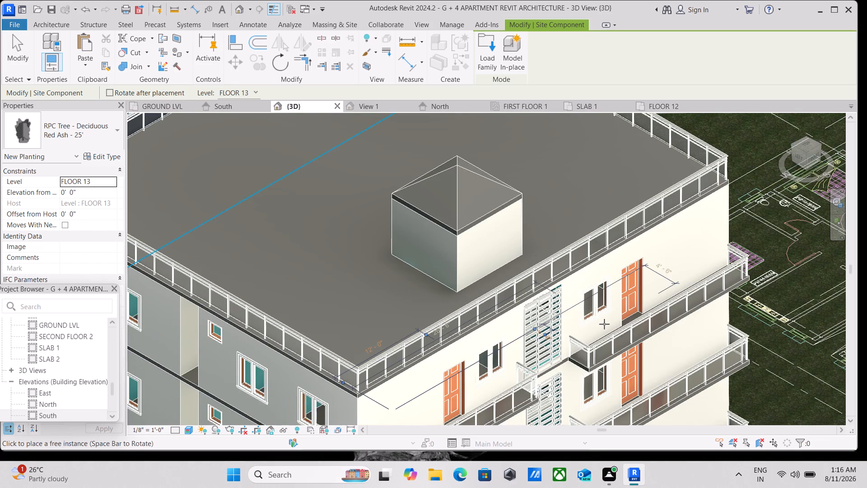
pyautogui.scroll(-3, 604, 324)
pyautogui.moveTo(588, 352); pyautogui.dragTo(593, 271, button='middle')
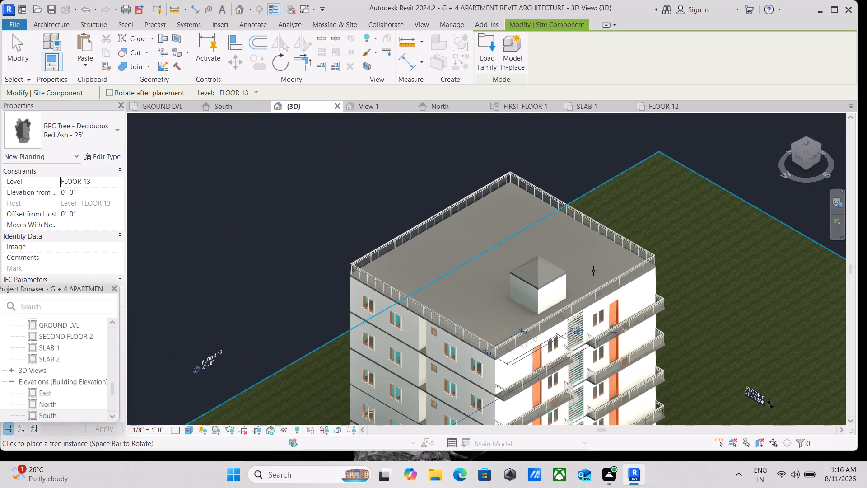
pyautogui.moveTo(593, 271); pyautogui.dragTo(607, 195, button='middle')
pyautogui.scroll(-1, 598, 350)
pyautogui.moveTo(598, 348); pyautogui.dragTo(598, 346, button='middle')
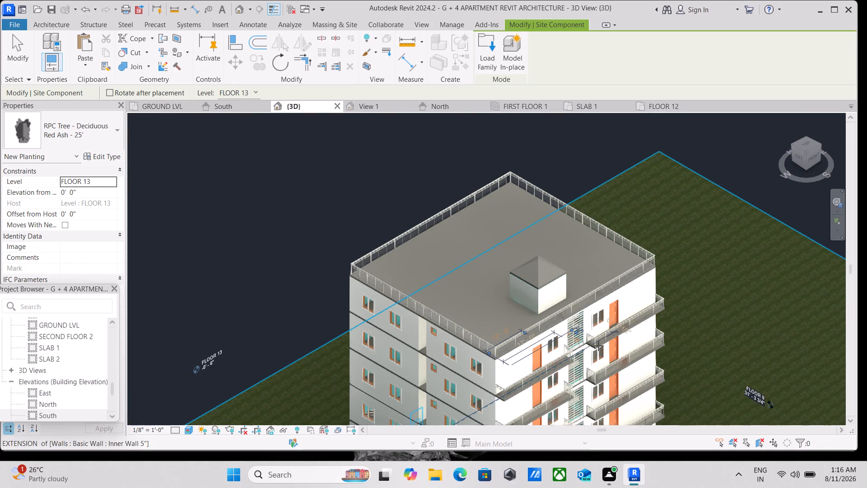
pyautogui.moveTo(598, 346); pyautogui.dragTo(600, 296, button='middle')
pyautogui.scroll(2, 518, 327)
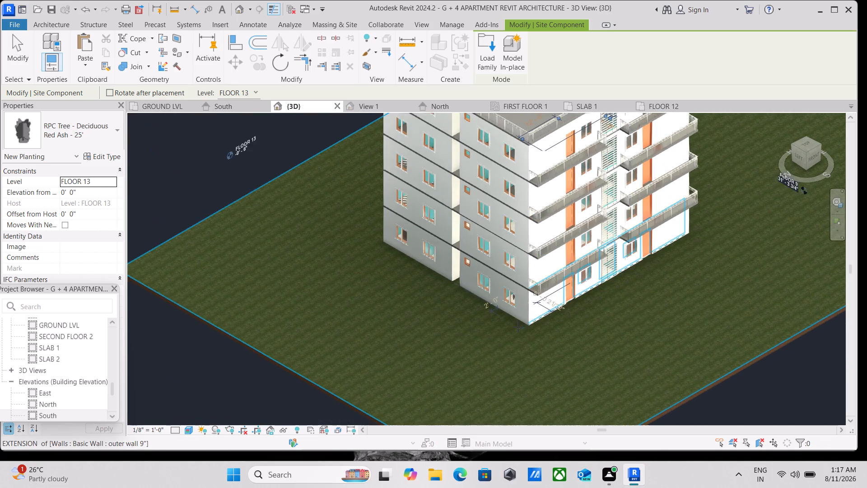
pyautogui.scroll(6, 518, 327)
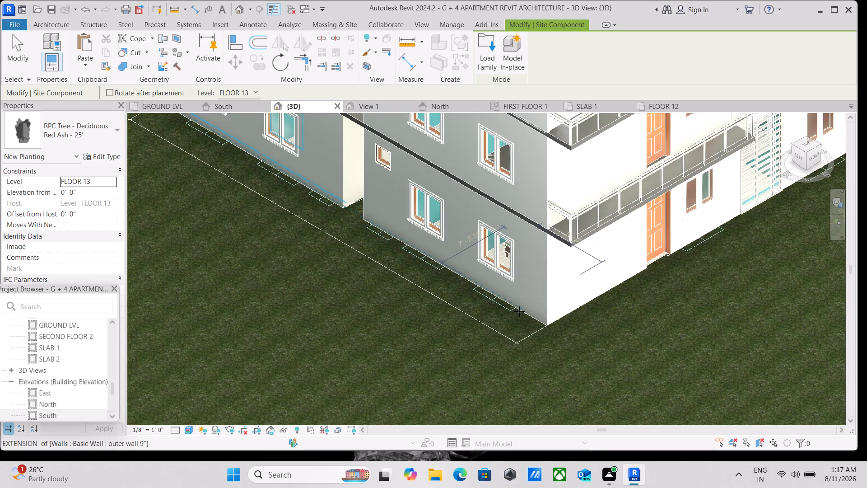
pyautogui.scroll(-2, 385, 373)
pyautogui.moveTo(385, 373); pyautogui.dragTo(386, 365, button='middle')
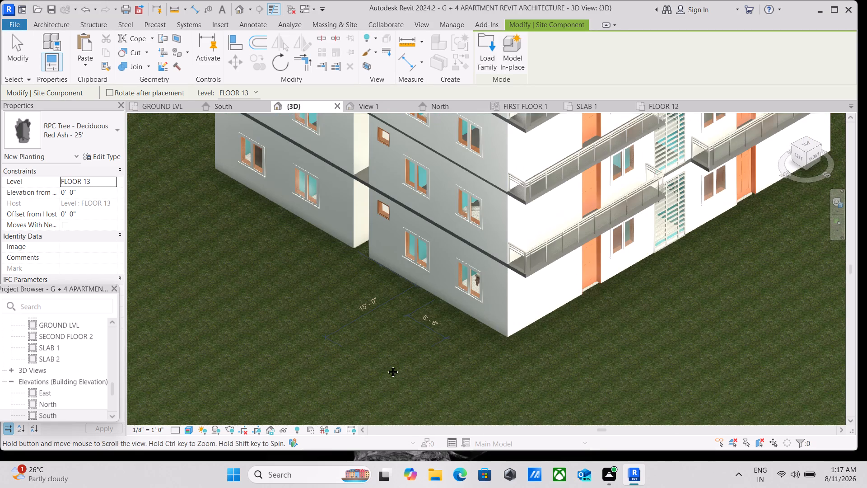
pyautogui.moveTo(386, 365); pyautogui.dragTo(436, 283, button='middle')
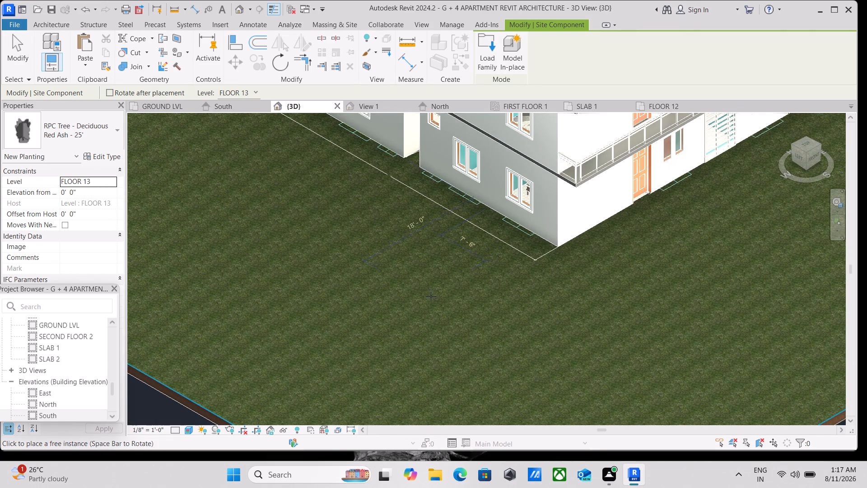
pyautogui.click(445, 288)
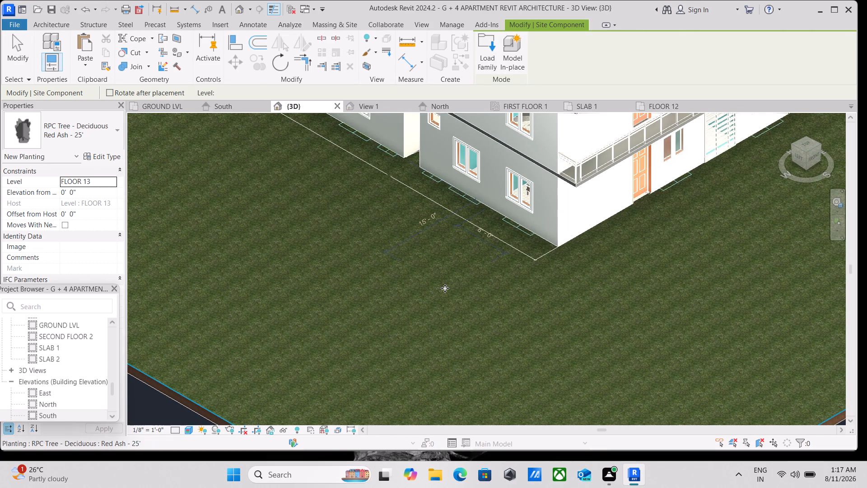
# Place another Red Ash - 25' tree on the grass off the left facade, near the building's rear corner.
pyautogui.scroll(-1, 443, 285)
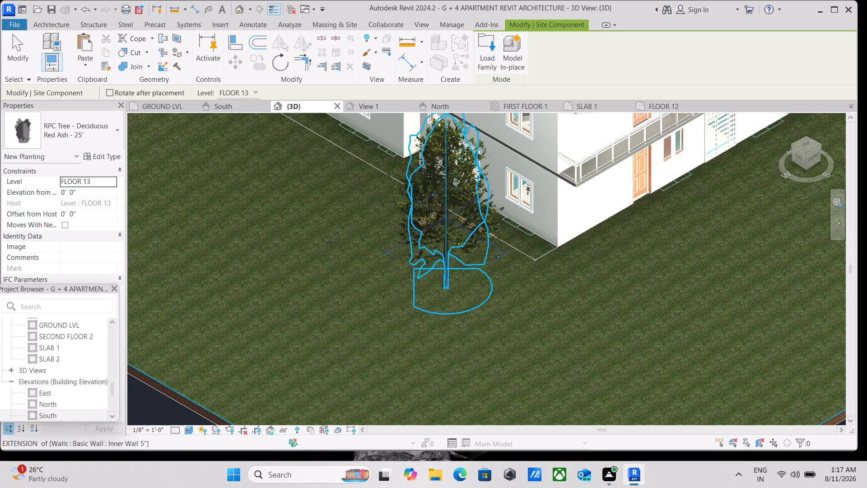
pyautogui.moveTo(331, 242); pyautogui.dragTo(476, 370, button='middle')
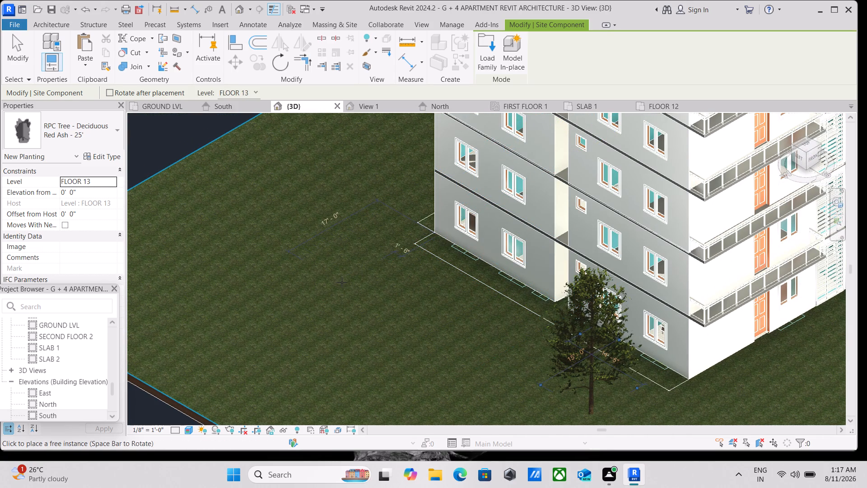
pyautogui.click(360, 272)
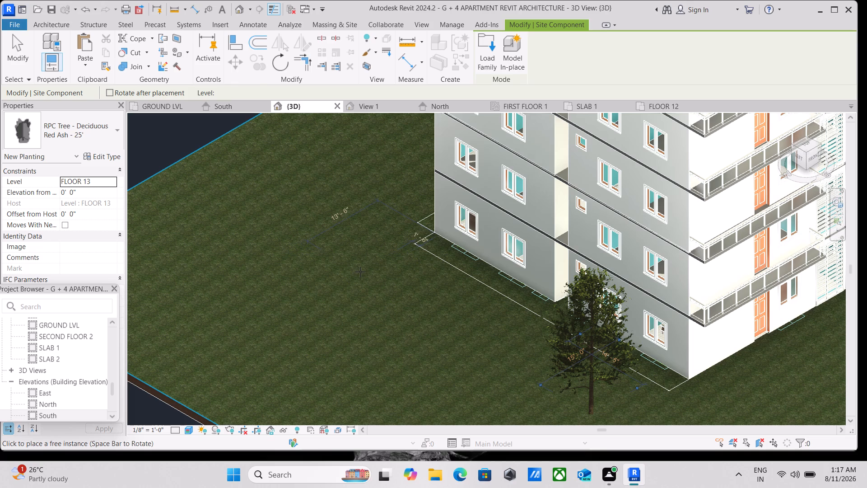
# Change the 3D view's visual style to a shaded display with flat colours and visible edges.
pyautogui.scroll(-1, 398, 246)
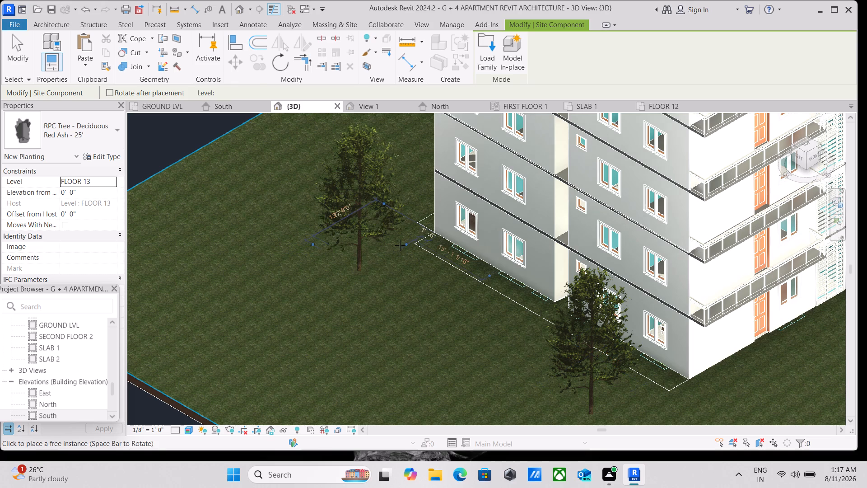
pyautogui.scroll(-2, 461, 257)
pyautogui.scroll(-2, 595, 268)
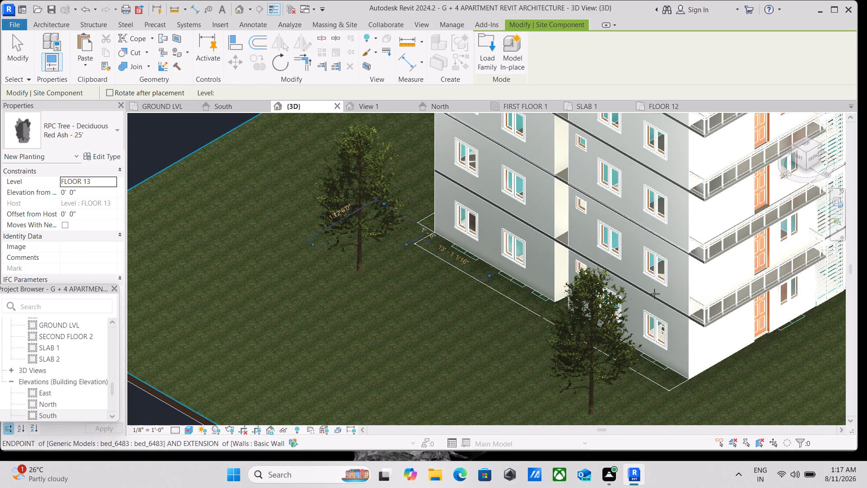
pyautogui.scroll(-2, 679, 291)
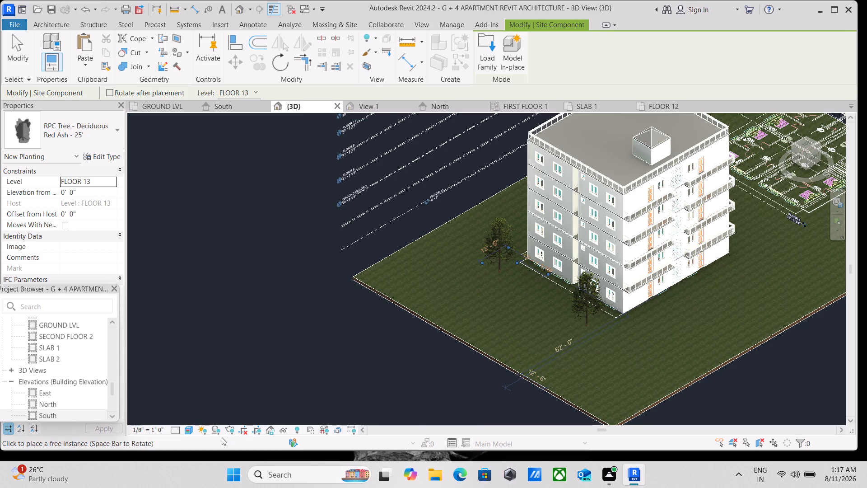
pyautogui.click(189, 433)
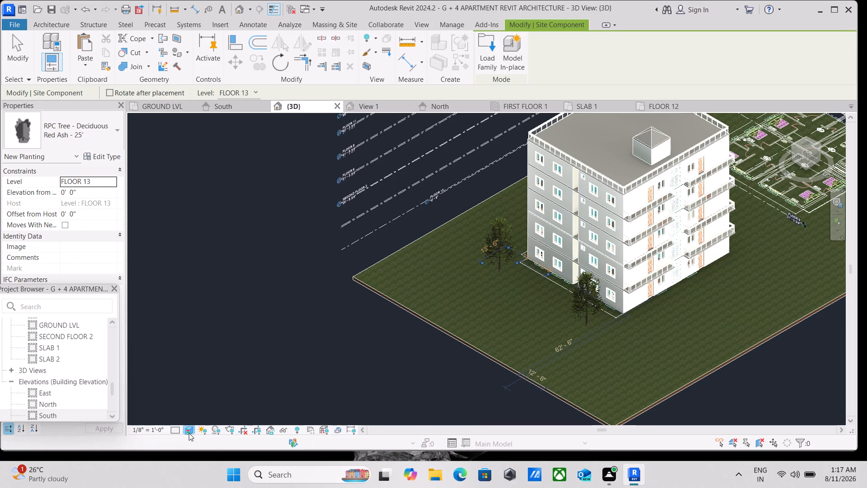
pyautogui.click(206, 387)
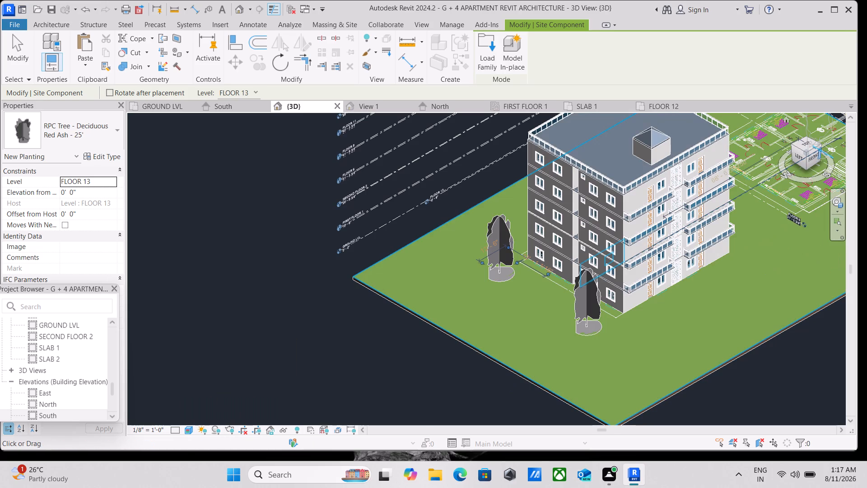
# Examine the placed trees and the open grass in front of the building in the shaded 3D view.
pyautogui.scroll(4, 713, 262)
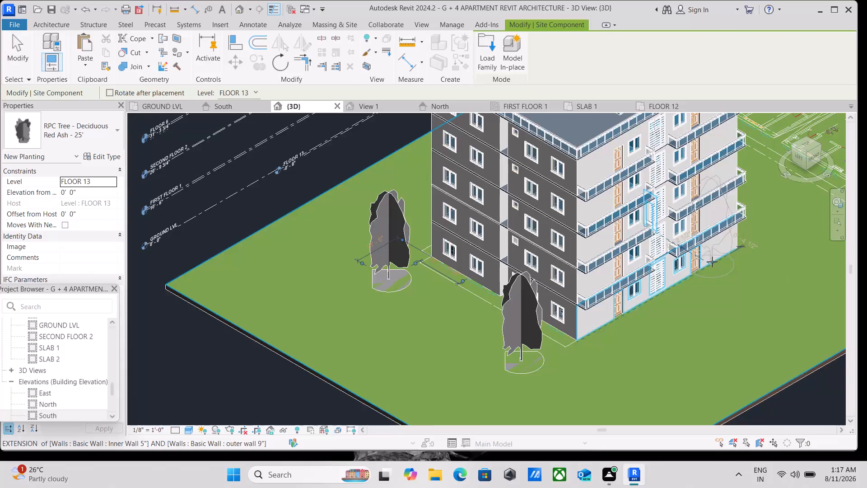
pyautogui.moveTo(712, 262); pyautogui.dragTo(391, 175, button='middle')
pyautogui.scroll(-2, 408, 168)
pyautogui.scroll(-1, 455, 177)
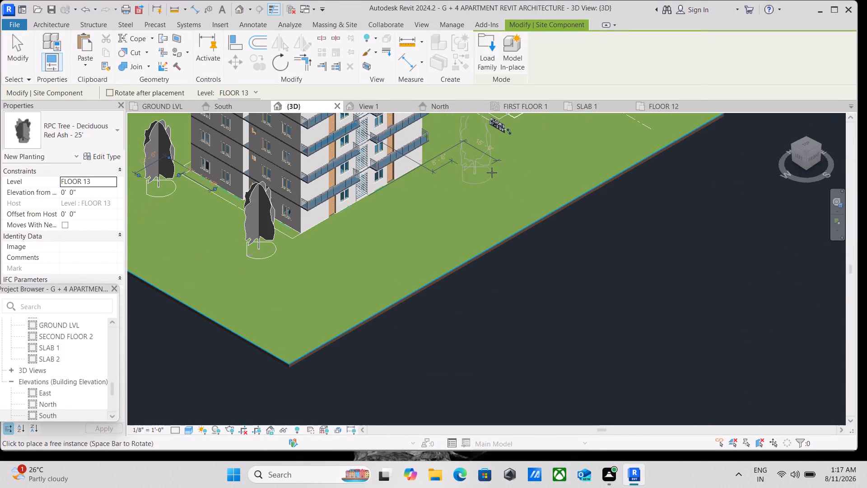
pyautogui.press('Escape')
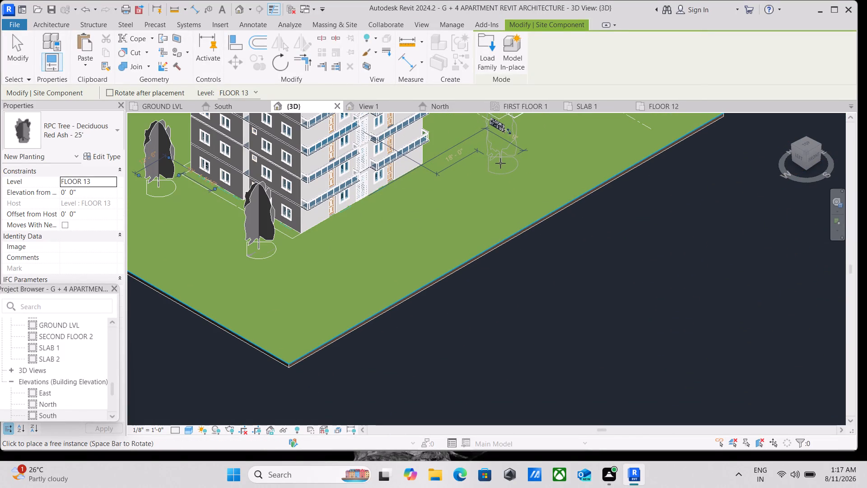
pyautogui.scroll(-1, 500, 163)
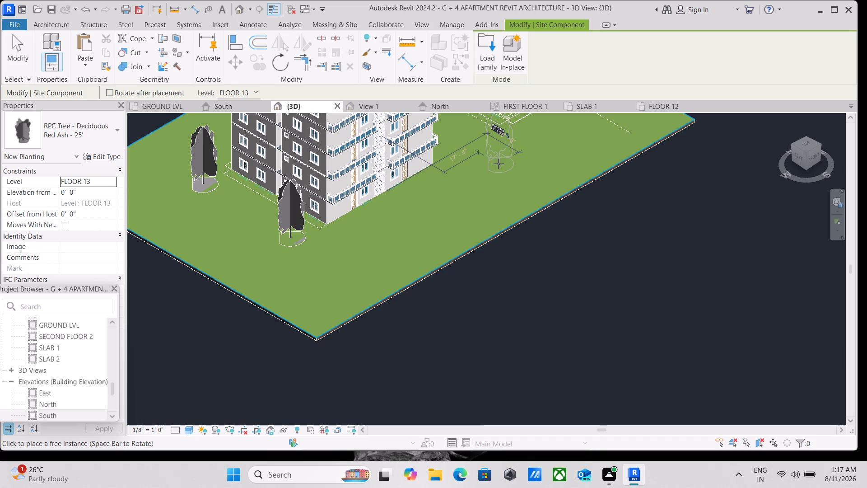
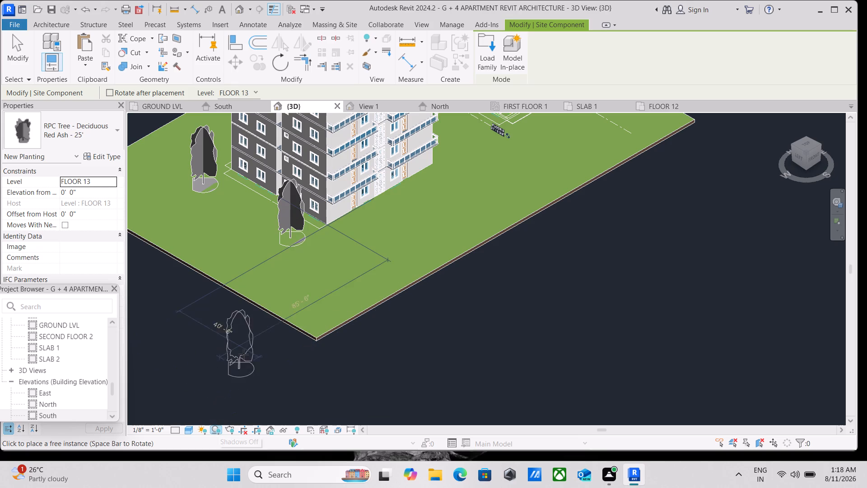
# End tree placement and set the 3D view's visual style to Realistic.
pyautogui.press('Escape')
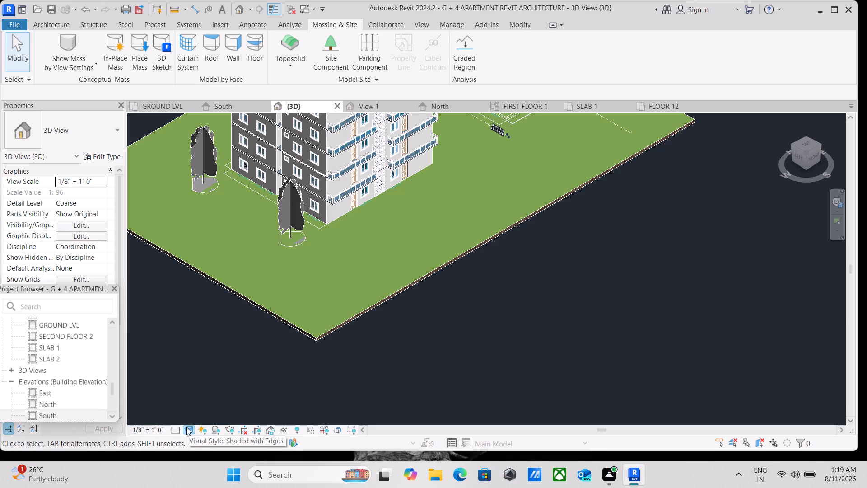
pyautogui.click(186, 427)
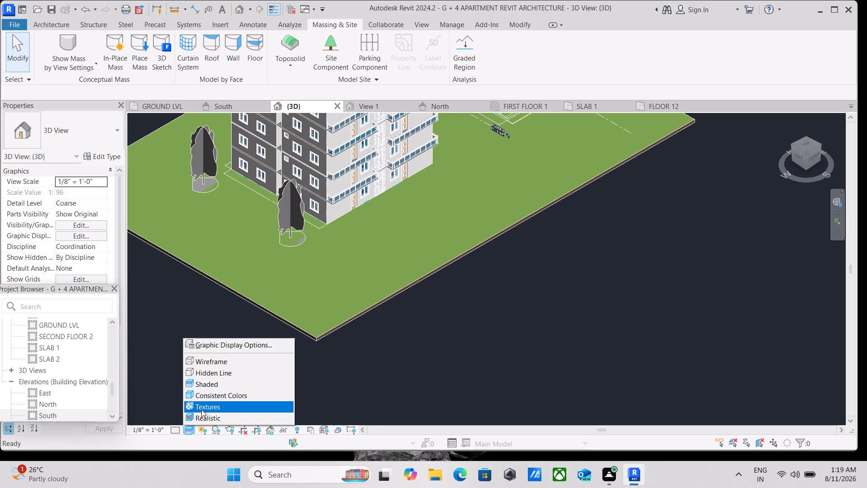
pyautogui.click(206, 418)
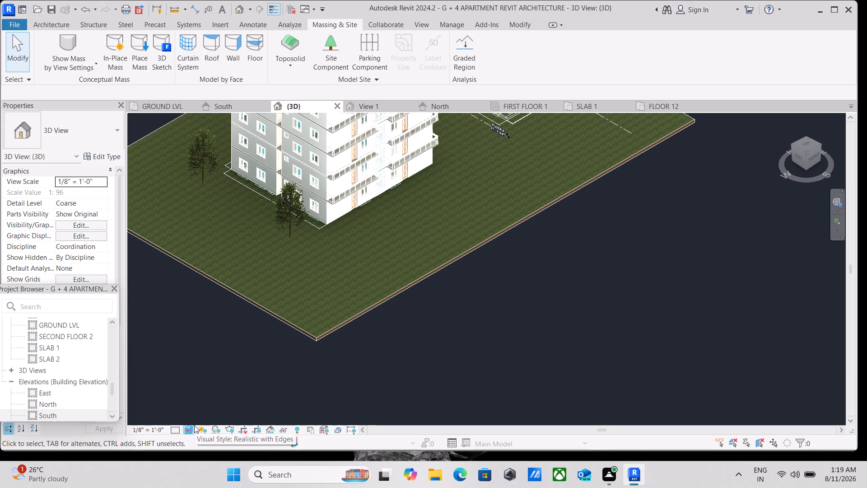
# Set the background of the 3D view to Sky in the graphic display options.
pyautogui.click(189, 428)
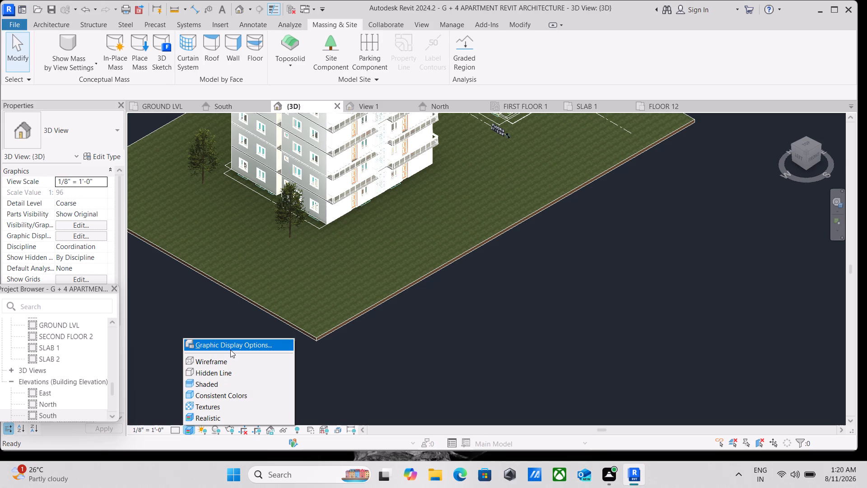
pyautogui.click(230, 350)
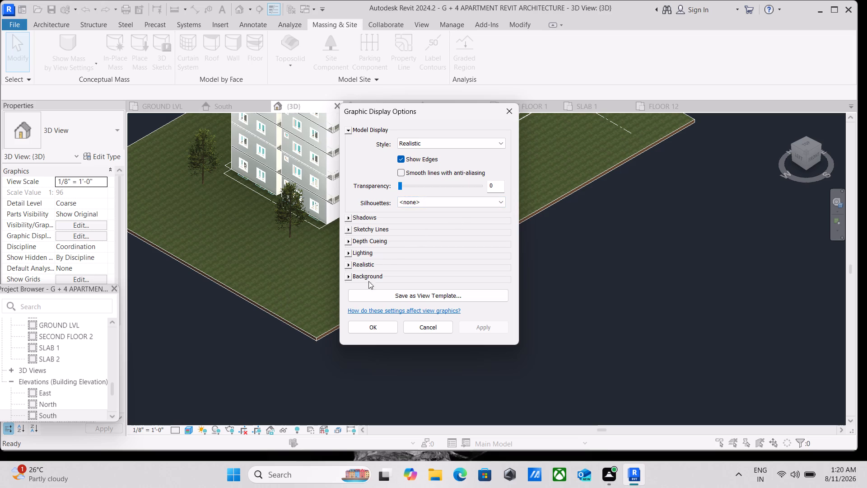
pyautogui.click(350, 275)
pyautogui.click(487, 291)
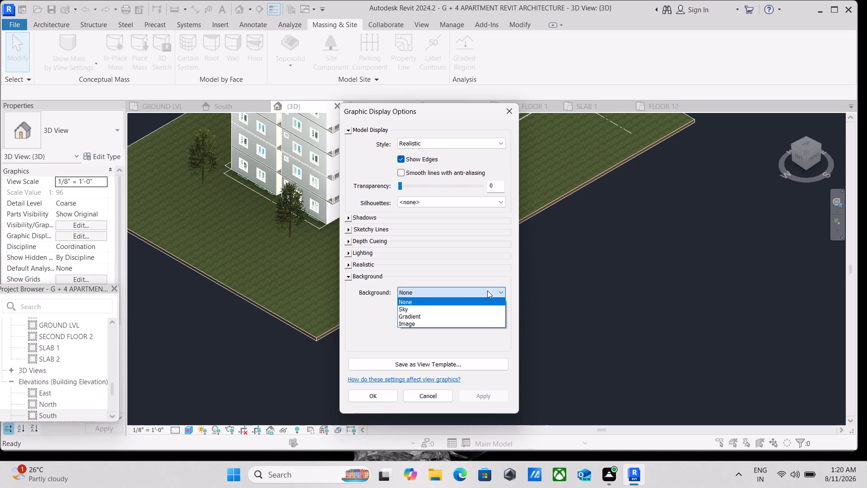
pyautogui.click(458, 312)
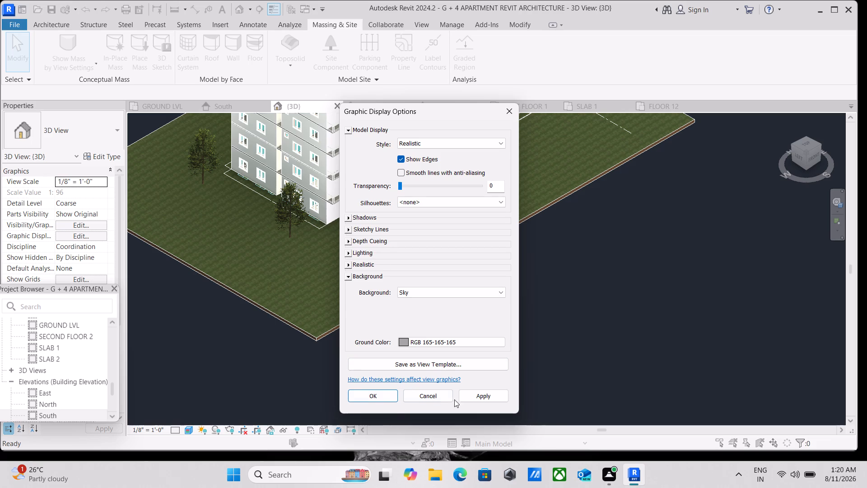
pyautogui.click(491, 395)
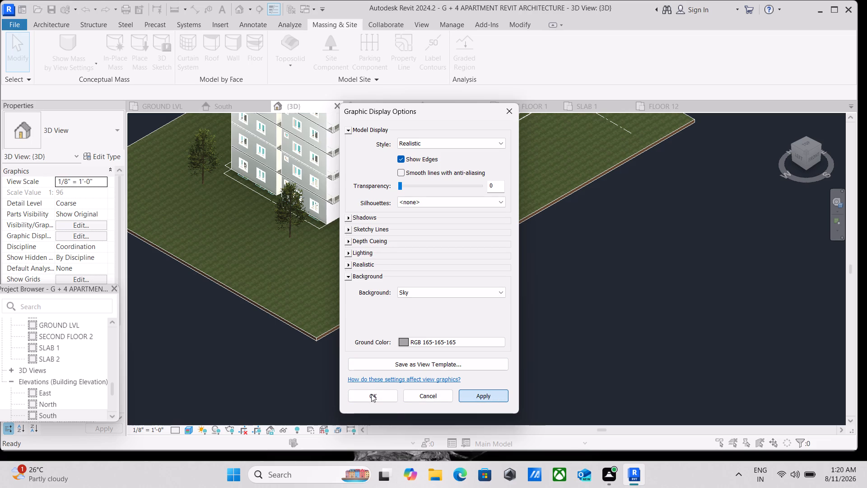
pyautogui.click(372, 394)
# Turn the 3D view to the front orientation and examine the facade, trees and site against the sky.
pyautogui.scroll(-5, 388, 323)
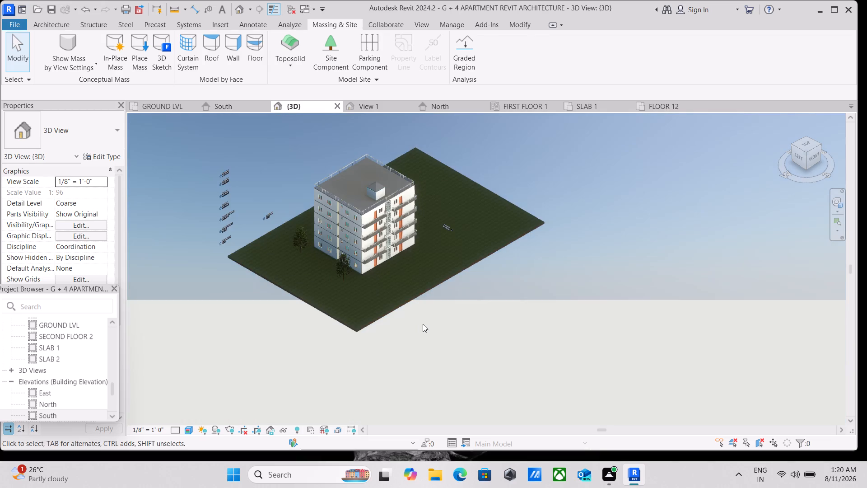
pyautogui.scroll(-2, 427, 324)
pyautogui.scroll(7, 427, 324)
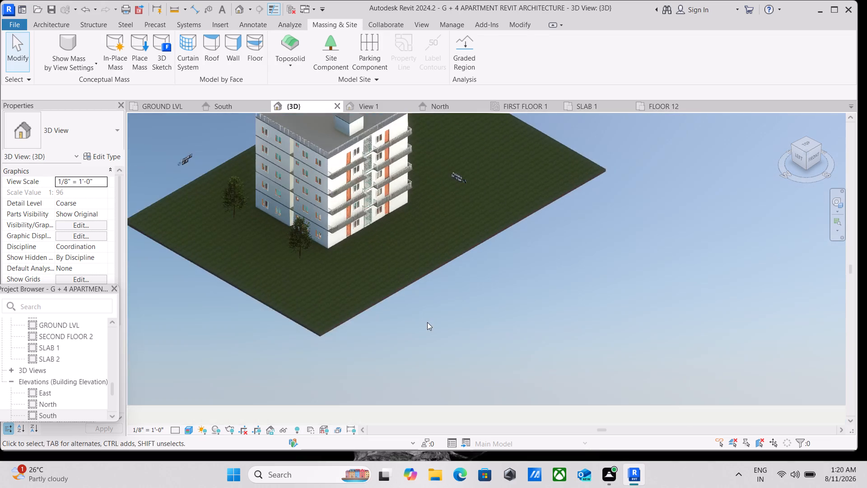
pyautogui.scroll(1, 427, 322)
pyautogui.moveTo(427, 322); pyautogui.dragTo(425, 363, button='middle')
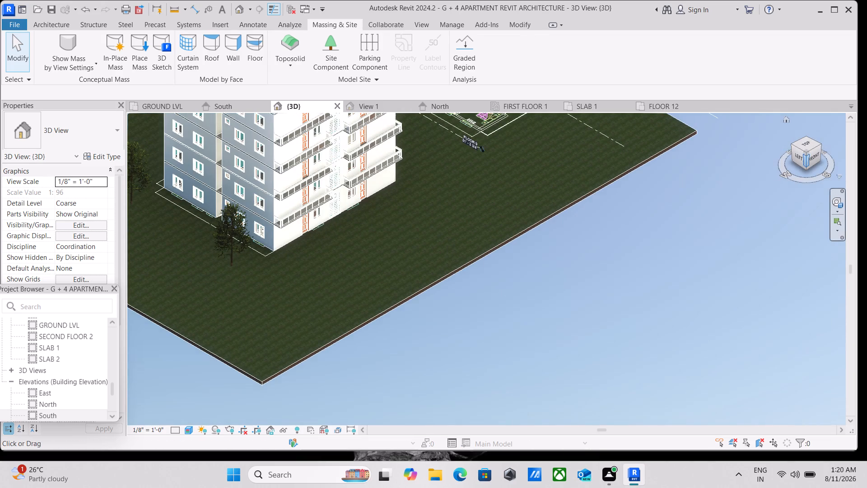
pyautogui.click(811, 162)
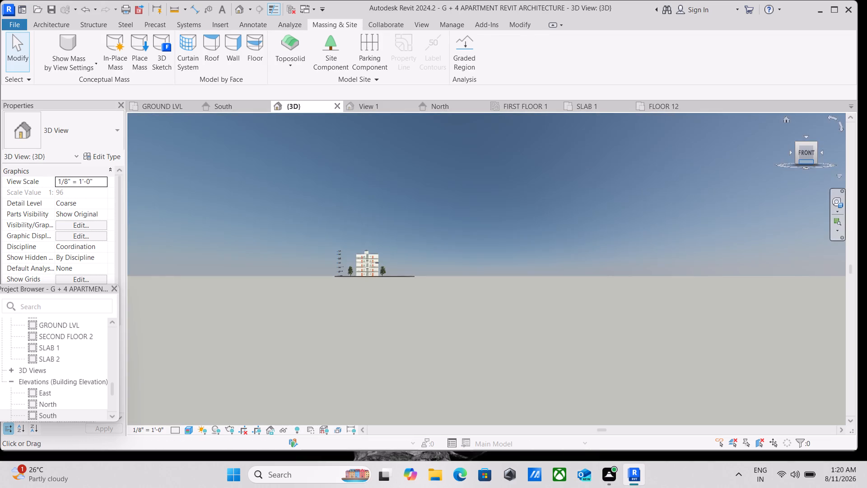
pyautogui.scroll(3, 521, 262)
pyautogui.scroll(3, 381, 268)
pyautogui.scroll(2, 336, 265)
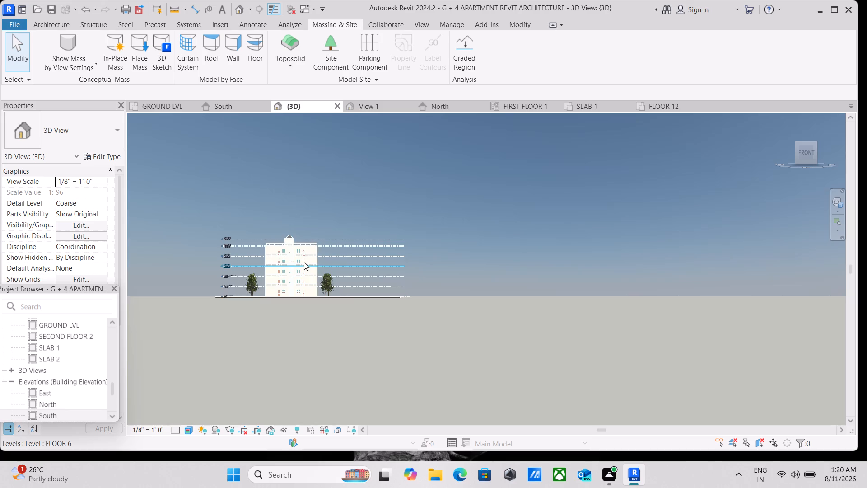
pyautogui.scroll(2, 304, 262)
pyautogui.moveTo(304, 262); pyautogui.dragTo(413, 369, button='middle')
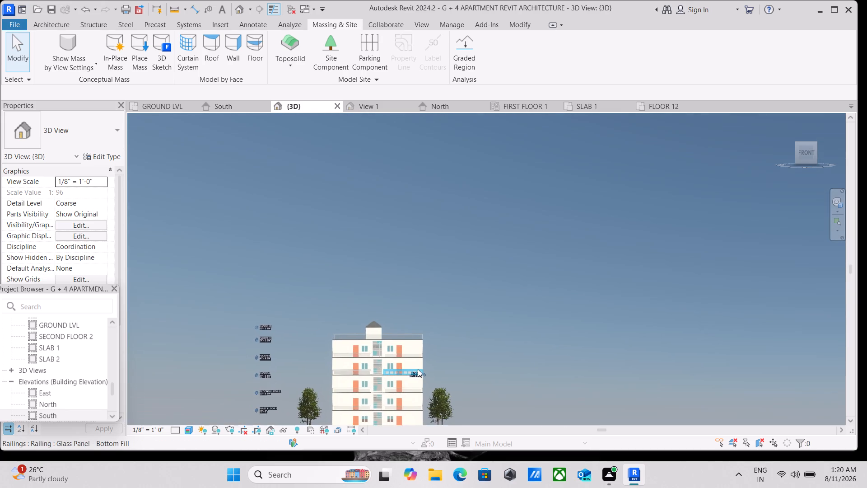
pyautogui.scroll(3, 418, 369)
pyautogui.moveTo(416, 369); pyautogui.dragTo(438, 278, button='middle')
pyautogui.scroll(4, 438, 278)
pyautogui.moveTo(438, 278); pyautogui.dragTo(484, 247, button='middle')
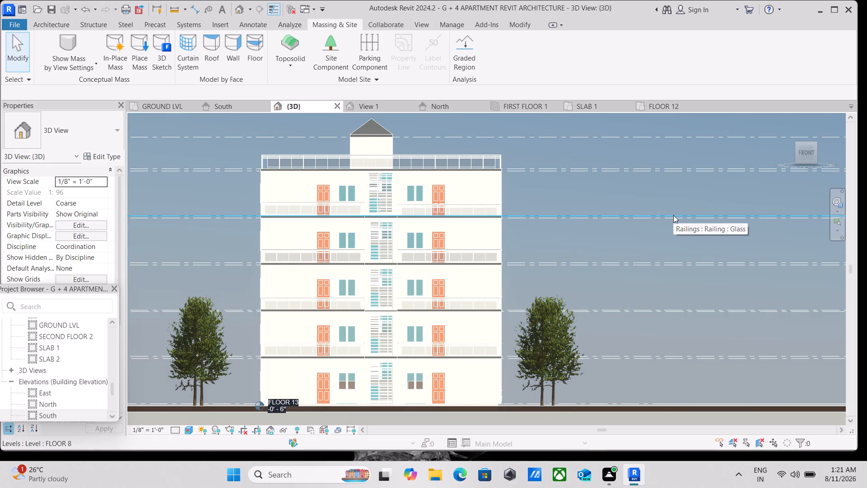
pyautogui.write('RE')
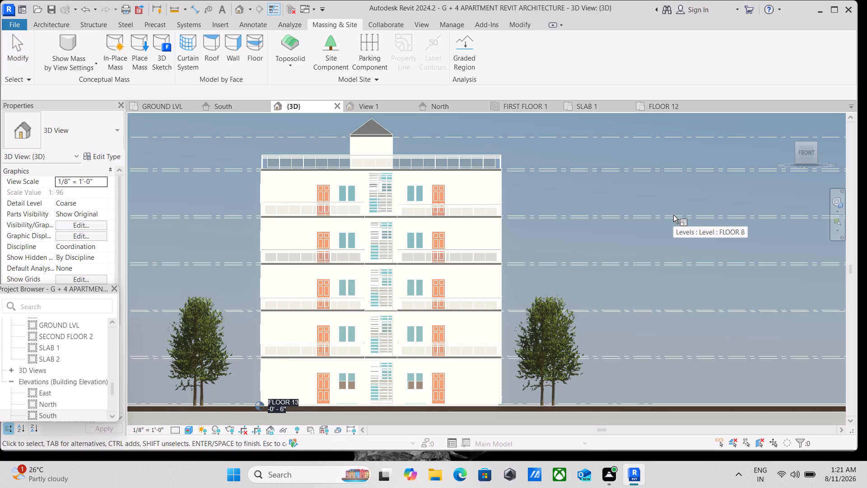
pyautogui.press('Escape')
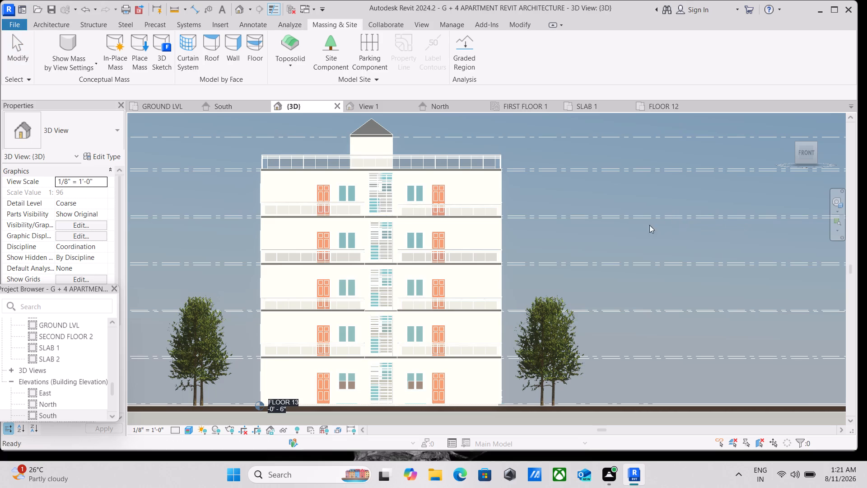
# Select the level lines where they extend past the building, together with the linked CAD drawing, and temporarily hide these elements.
pyautogui.middleClick(600, 266)
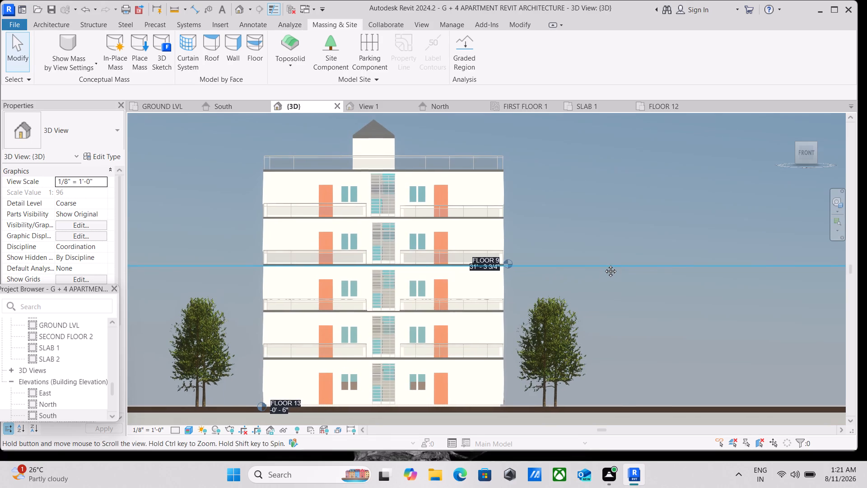
pyautogui.scroll(-5, 608, 264)
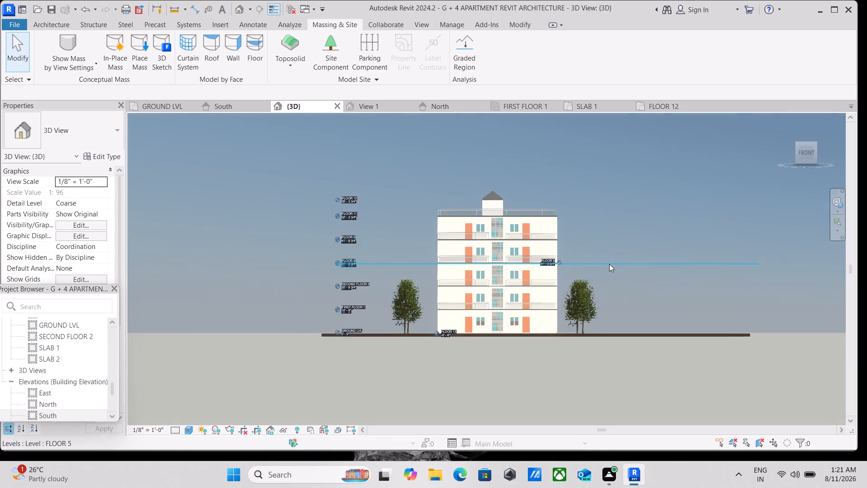
pyautogui.scroll(-1, 609, 264)
pyautogui.moveTo(609, 264); pyautogui.dragTo(497, 290, button='middle')
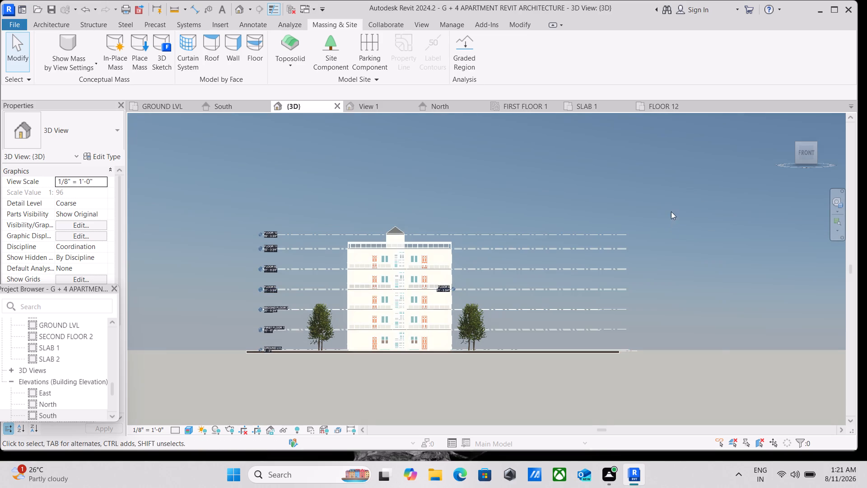
pyautogui.moveTo(634, 201); pyautogui.dragTo(620, 318)
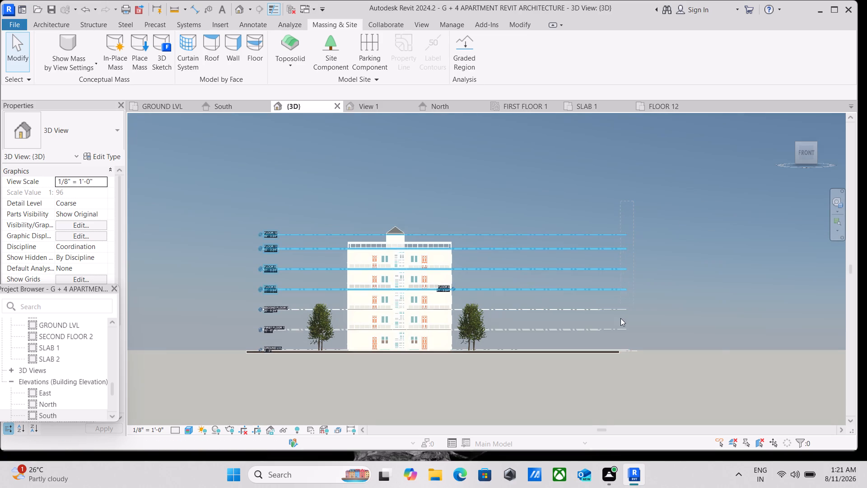
pyautogui.moveTo(620, 318); pyautogui.dragTo(620, 370)
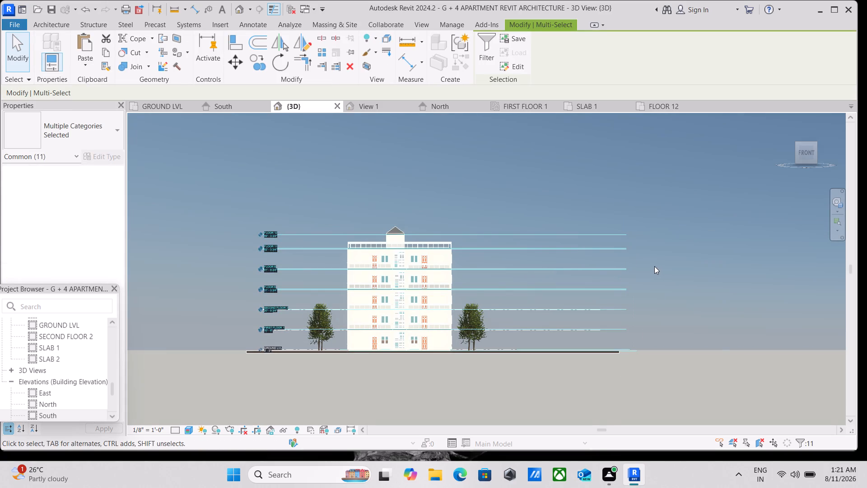
pyautogui.click(491, 56)
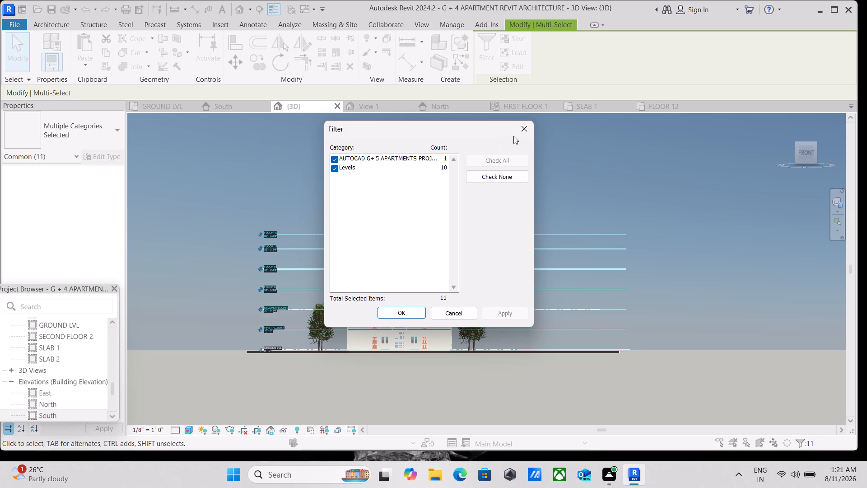
pyautogui.click(528, 131)
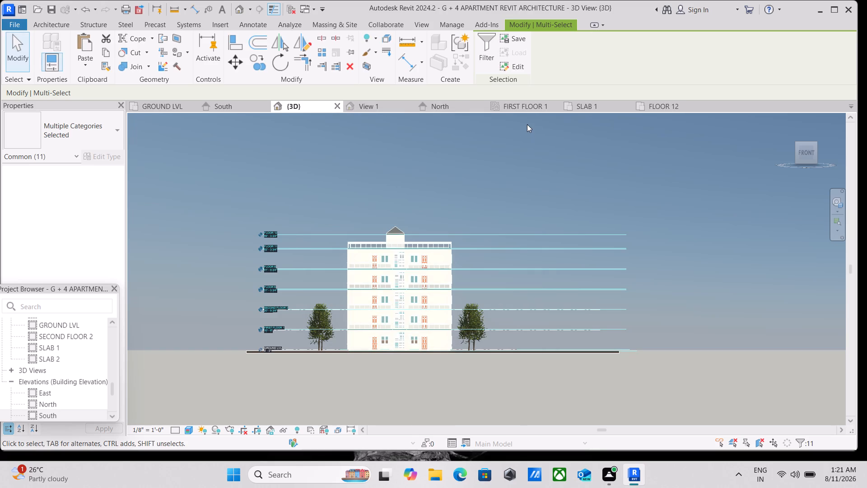
pyautogui.click(489, 53)
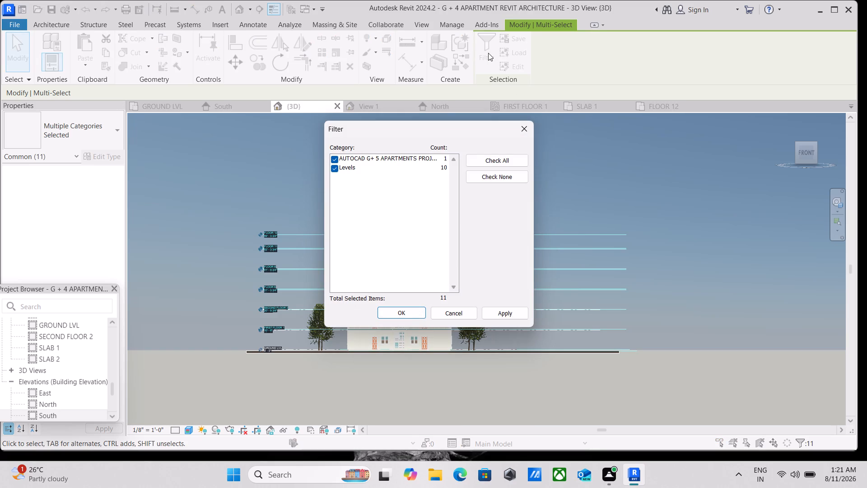
pyautogui.click(522, 133)
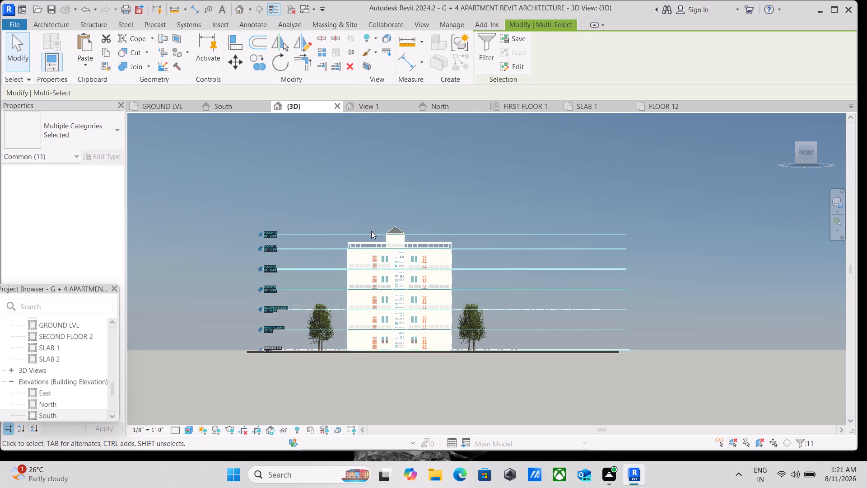
pyautogui.rightClick(317, 178)
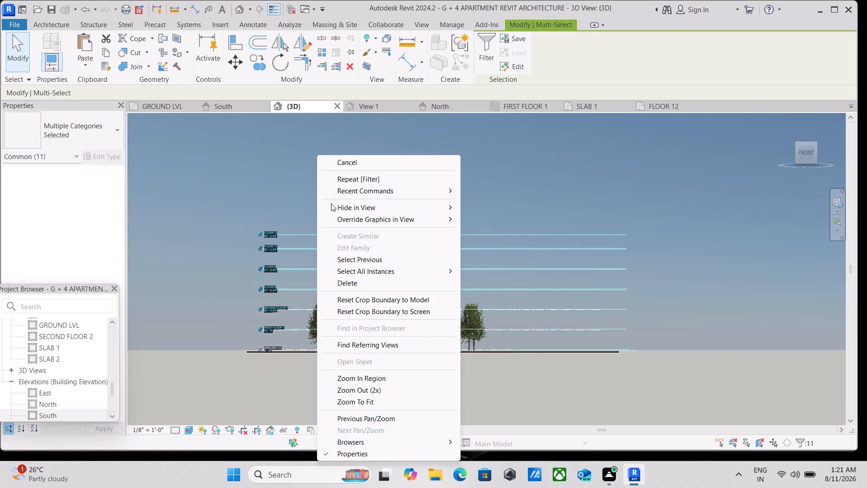
pyautogui.click(285, 431)
pyautogui.click(305, 401)
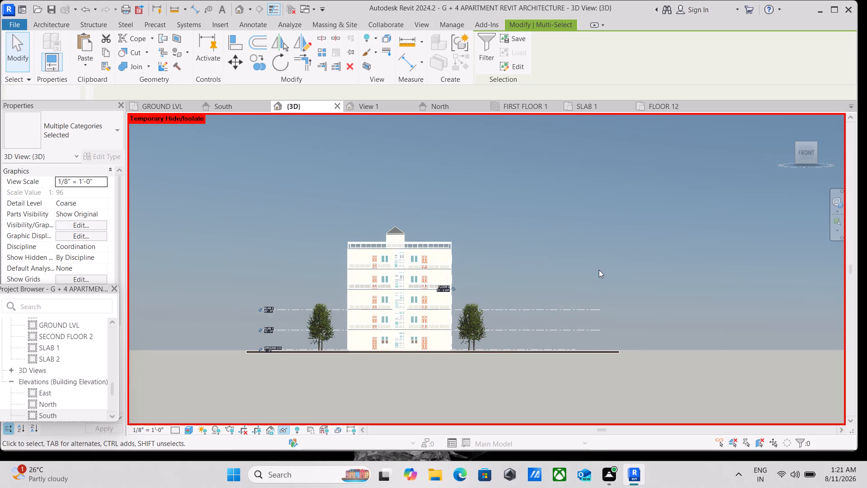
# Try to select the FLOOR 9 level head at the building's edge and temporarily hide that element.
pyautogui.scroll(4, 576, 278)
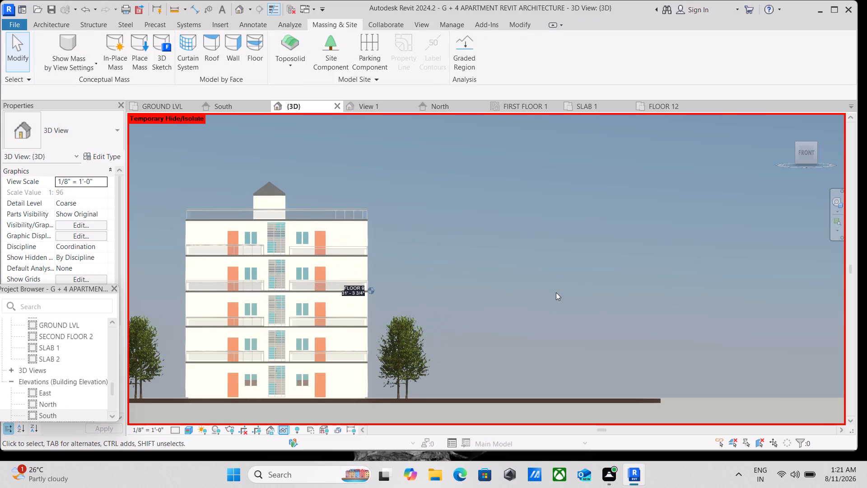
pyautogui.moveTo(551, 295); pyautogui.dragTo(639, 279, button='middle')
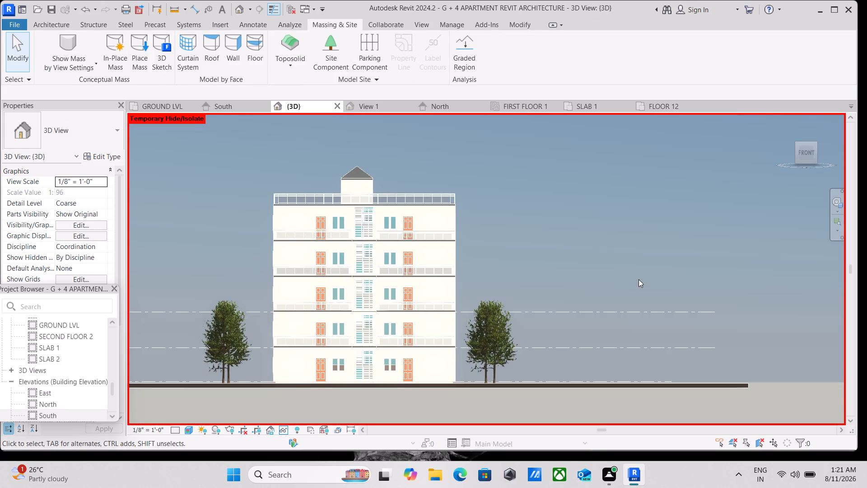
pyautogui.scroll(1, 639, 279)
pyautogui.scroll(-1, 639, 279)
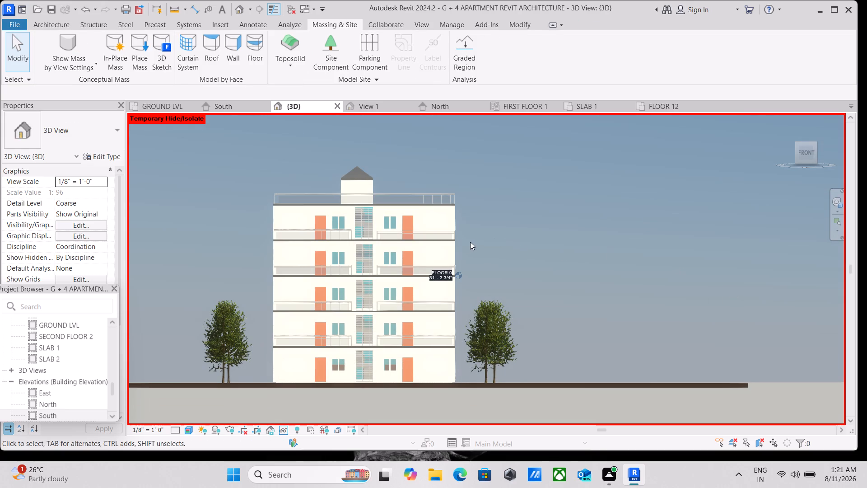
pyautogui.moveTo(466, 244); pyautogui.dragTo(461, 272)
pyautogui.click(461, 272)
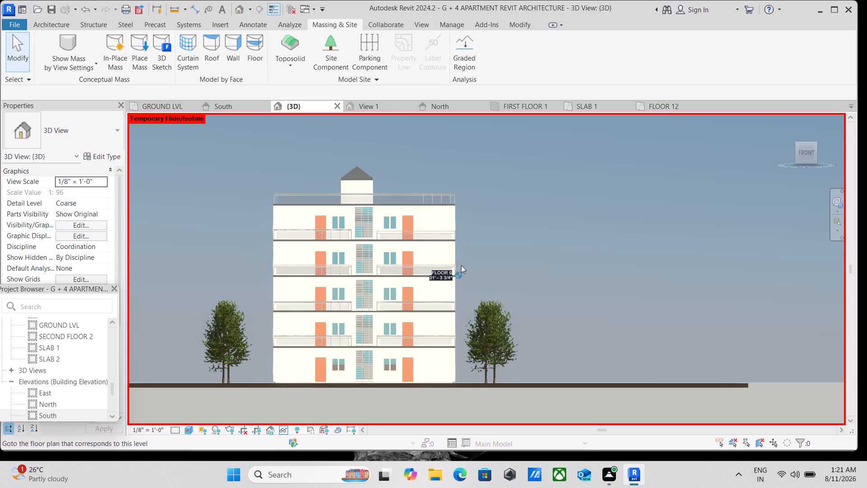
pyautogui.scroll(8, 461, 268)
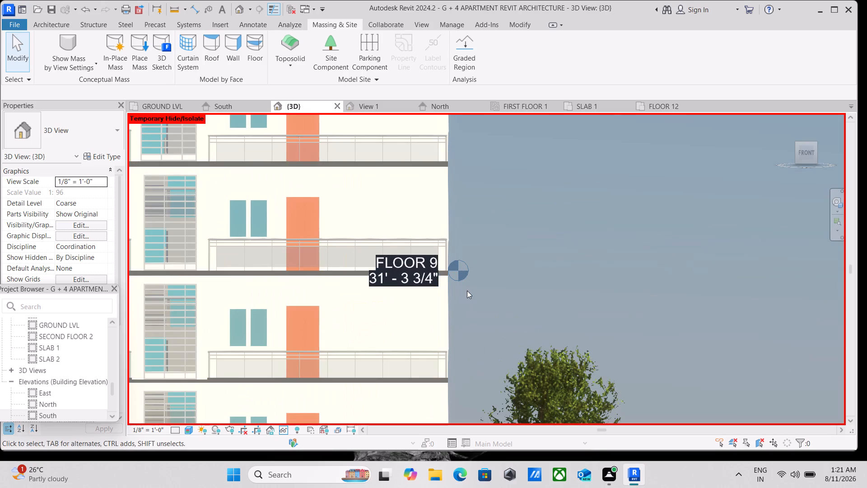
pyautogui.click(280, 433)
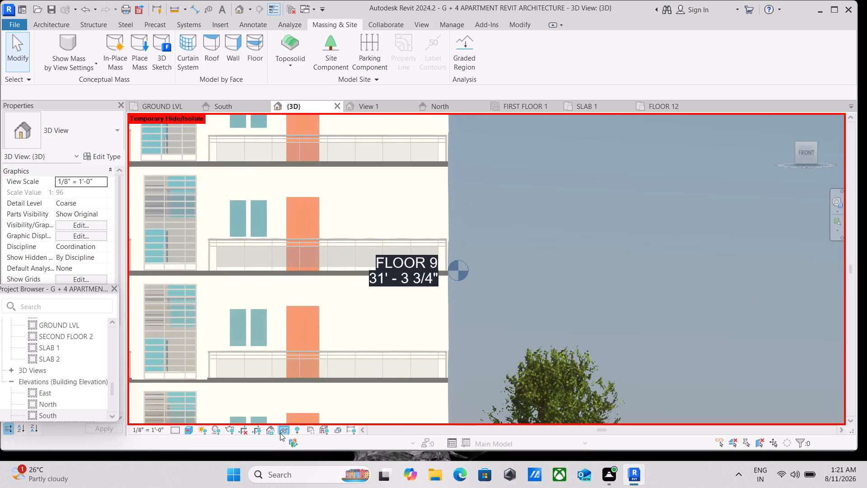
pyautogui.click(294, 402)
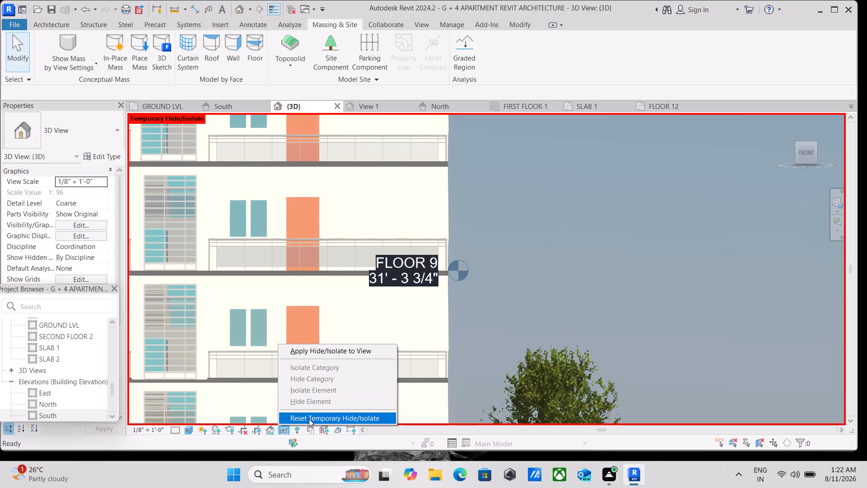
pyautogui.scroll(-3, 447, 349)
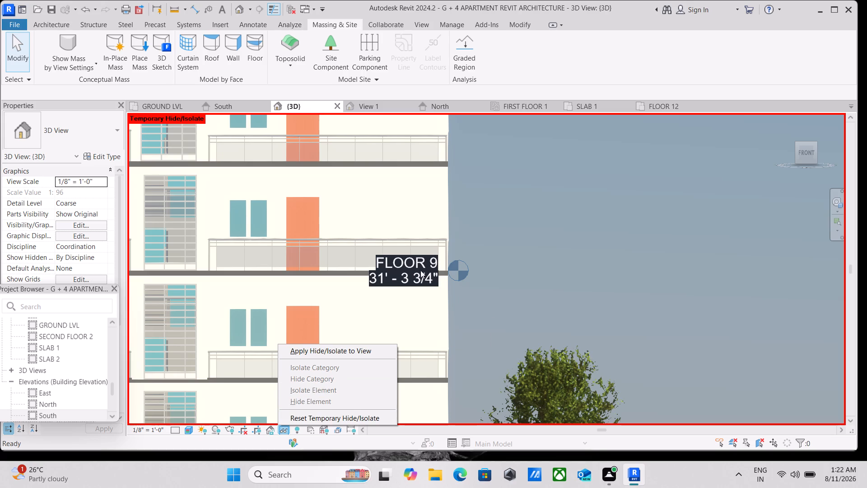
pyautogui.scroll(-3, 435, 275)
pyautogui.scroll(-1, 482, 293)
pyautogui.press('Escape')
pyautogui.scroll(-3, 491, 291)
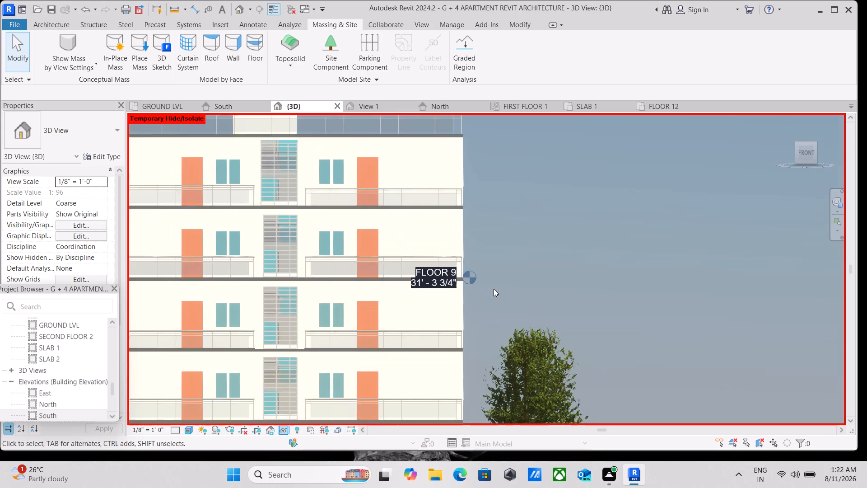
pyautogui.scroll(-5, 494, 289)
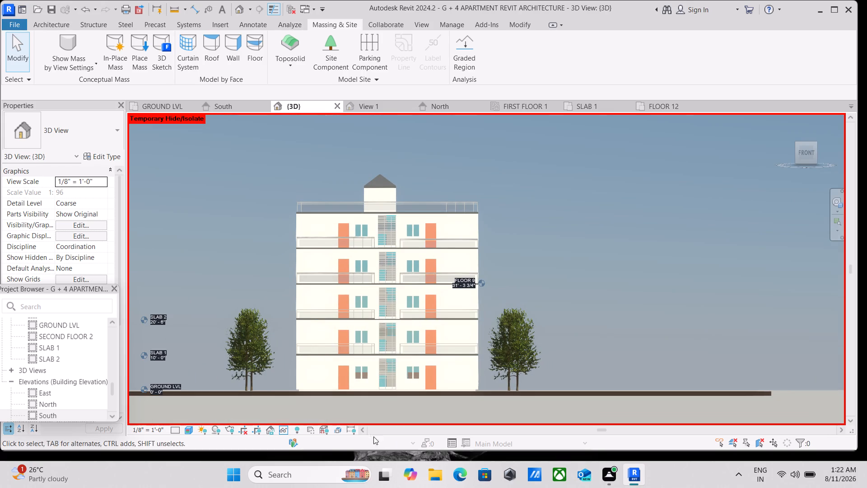
# Reset the temporary hide/isolate in the 3D view.
pyautogui.click(286, 431)
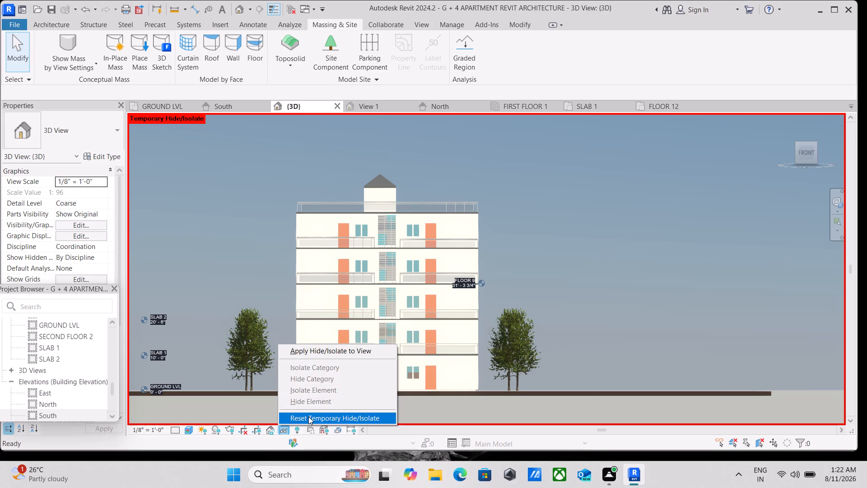
pyautogui.click(308, 417)
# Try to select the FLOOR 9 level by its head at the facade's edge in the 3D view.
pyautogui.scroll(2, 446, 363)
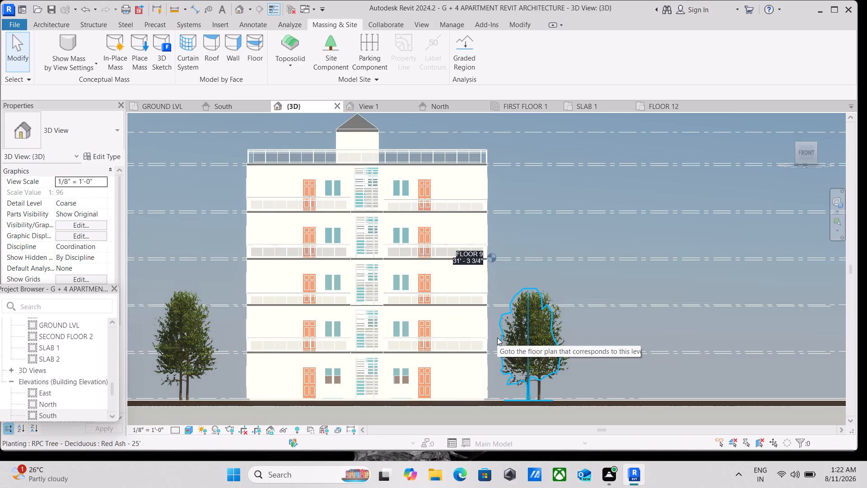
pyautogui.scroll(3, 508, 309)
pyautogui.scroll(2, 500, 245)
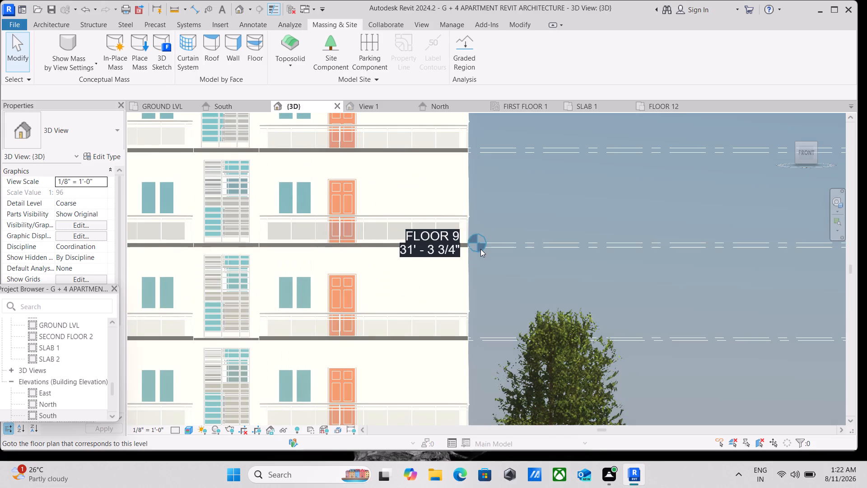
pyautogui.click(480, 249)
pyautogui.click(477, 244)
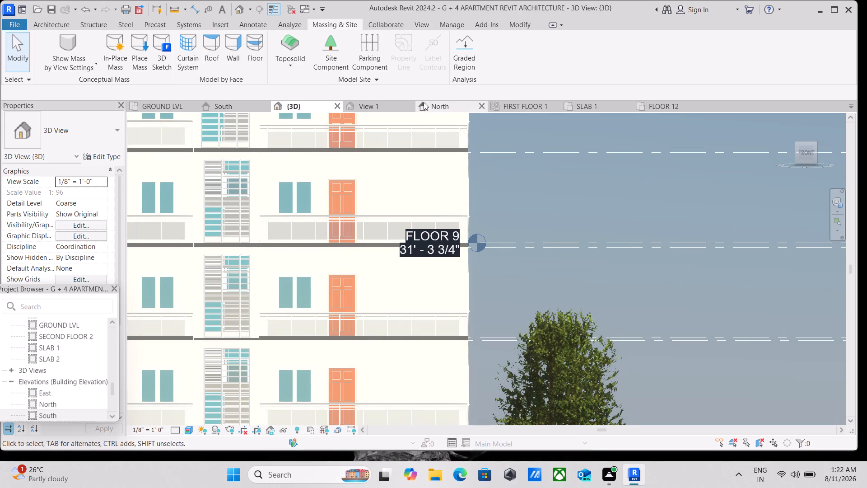
# In the South elevation, select the FLOOR 9 level and pull its head outward, clear of the building's edge.
pyautogui.click(232, 106)
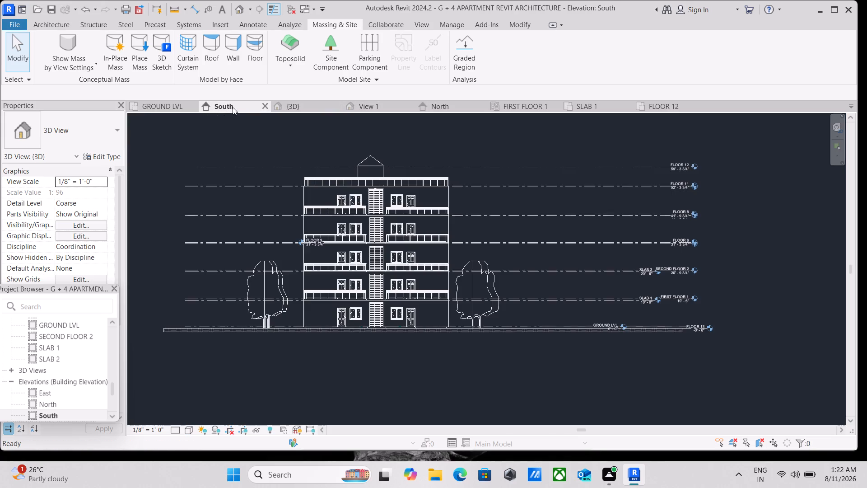
pyautogui.scroll(7, 441, 253)
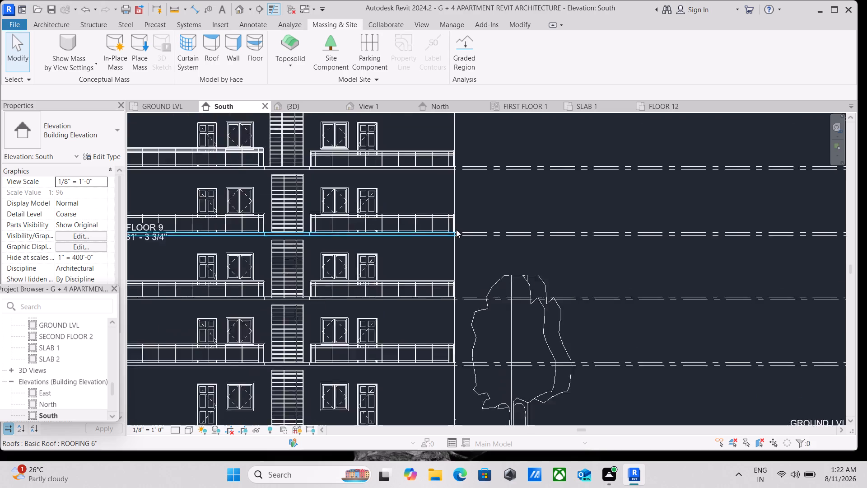
pyautogui.scroll(1, 456, 230)
pyautogui.scroll(-5, 462, 233)
pyautogui.scroll(2, 187, 256)
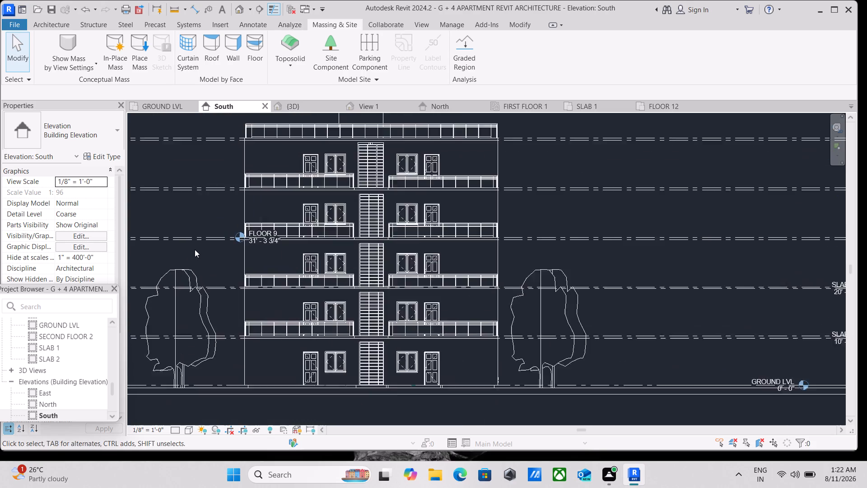
pyautogui.scroll(3, 202, 242)
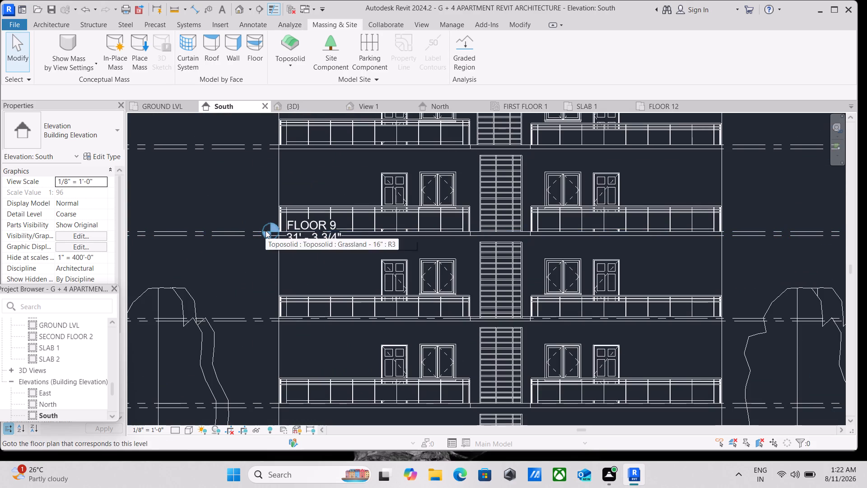
pyautogui.click(266, 230)
pyautogui.scroll(8, 266, 230)
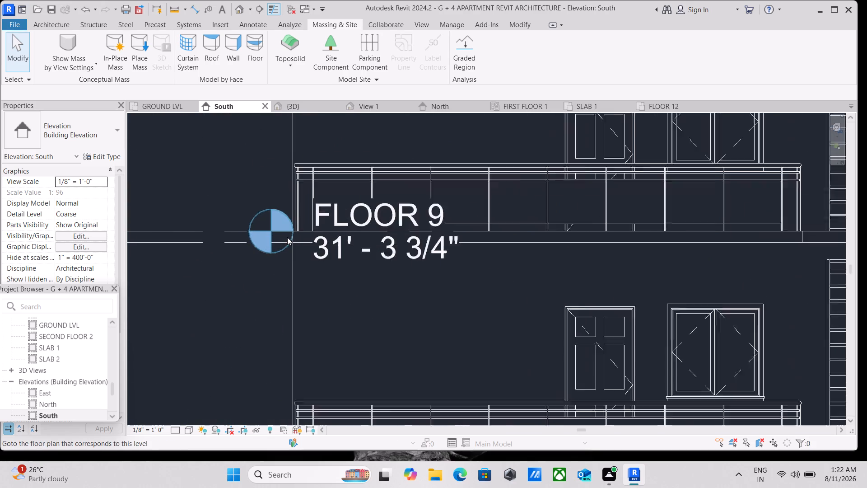
pyautogui.click(275, 253)
pyautogui.click(264, 253)
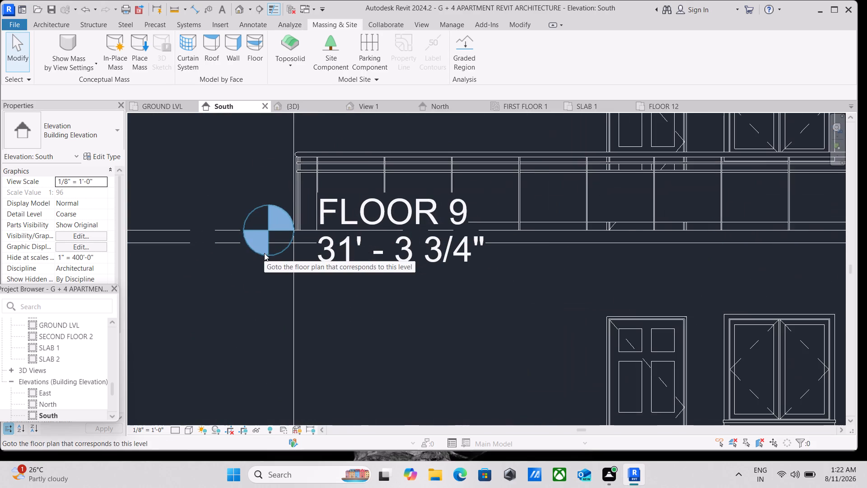
pyautogui.click(294, 230)
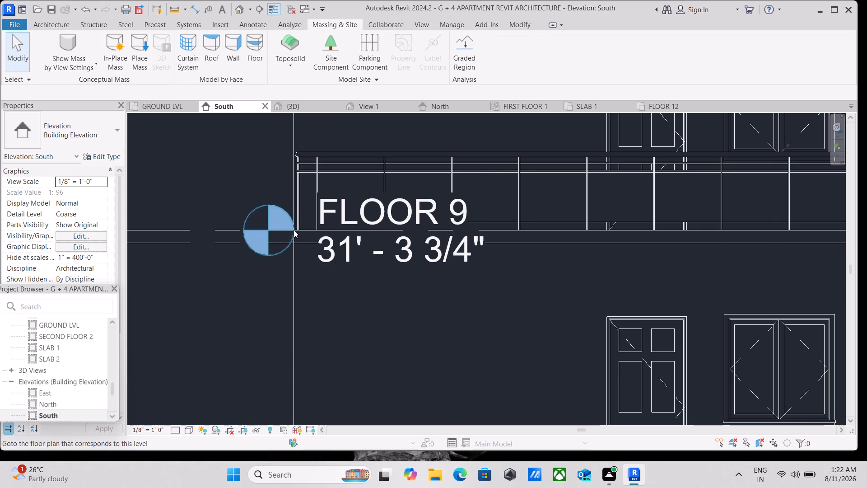
pyautogui.moveTo(280, 250); pyautogui.dragTo(253, 251)
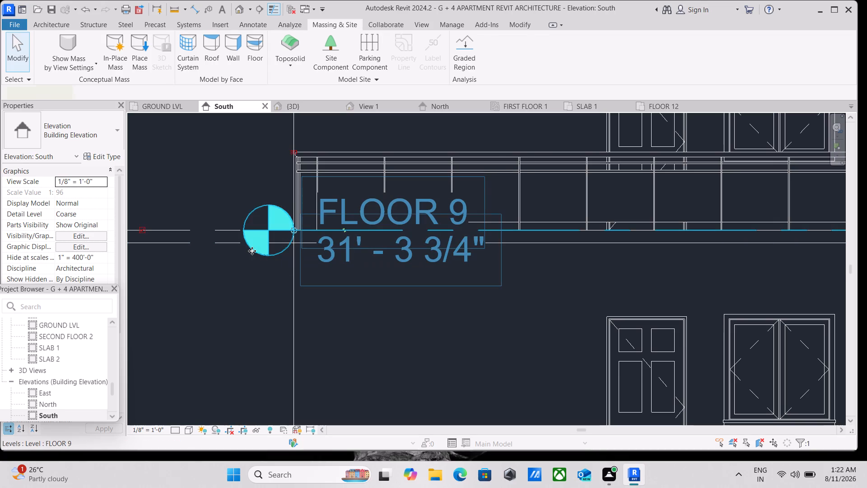
pyautogui.moveTo(294, 229); pyautogui.dragTo(159, 229)
pyautogui.scroll(-1, 159, 229)
pyautogui.moveTo(159, 229); pyautogui.dragTo(483, 252, button='middle')
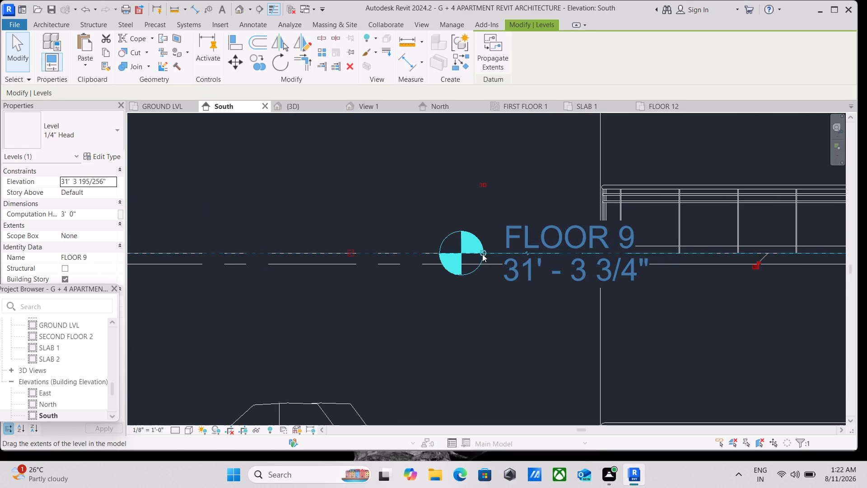
# Extend the FLOOR 9 level line past the tree until its head lines up with the ends of the other level lines.
pyautogui.moveTo(482, 252); pyautogui.dragTo(245, 251)
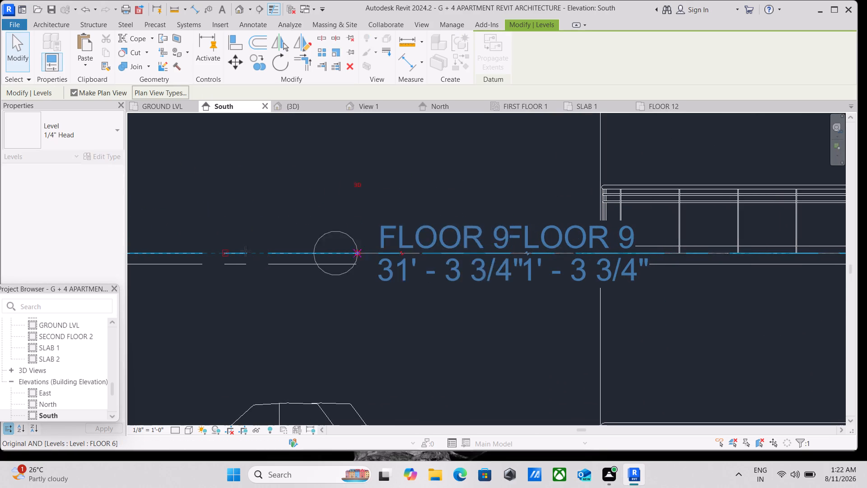
pyautogui.moveTo(245, 251); pyautogui.dragTo(175, 245)
pyautogui.scroll(-2, 173, 243)
pyautogui.moveTo(173, 242); pyautogui.dragTo(449, 285, button='middle')
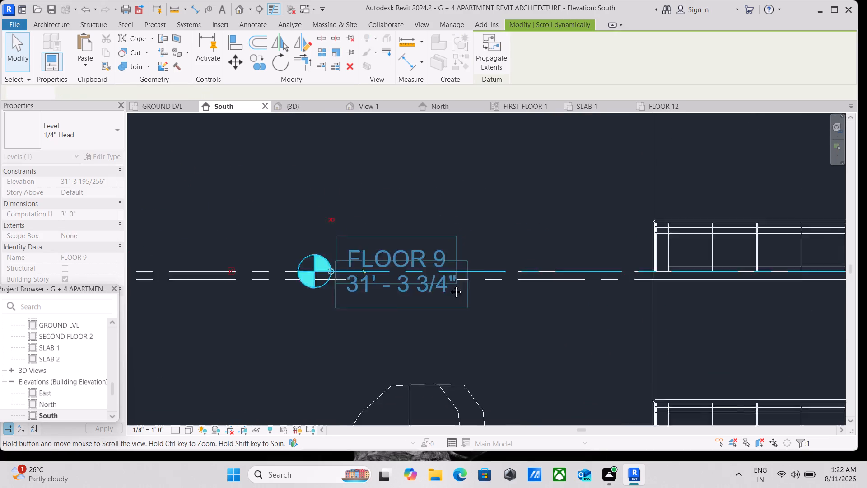
pyautogui.moveTo(449, 285); pyautogui.dragTo(566, 305, button='middle')
pyautogui.moveTo(565, 310); pyautogui.dragTo(213, 296)
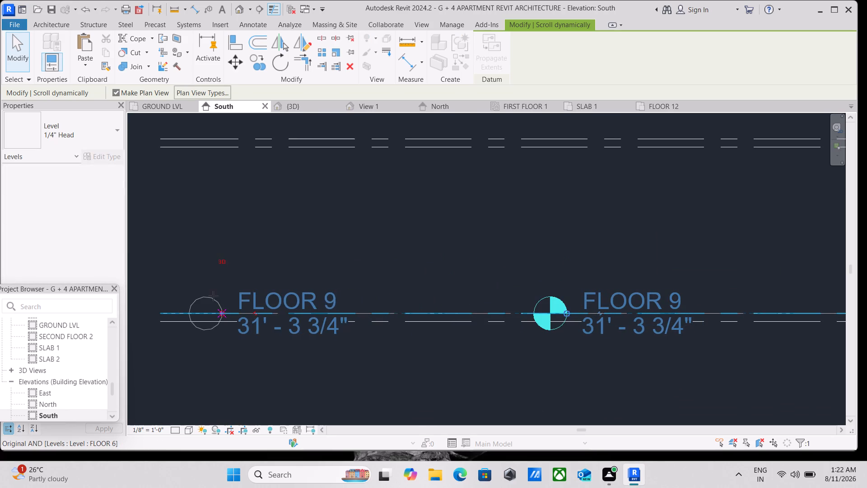
pyautogui.moveTo(213, 296); pyautogui.dragTo(179, 295)
pyautogui.scroll(-8, 184, 290)
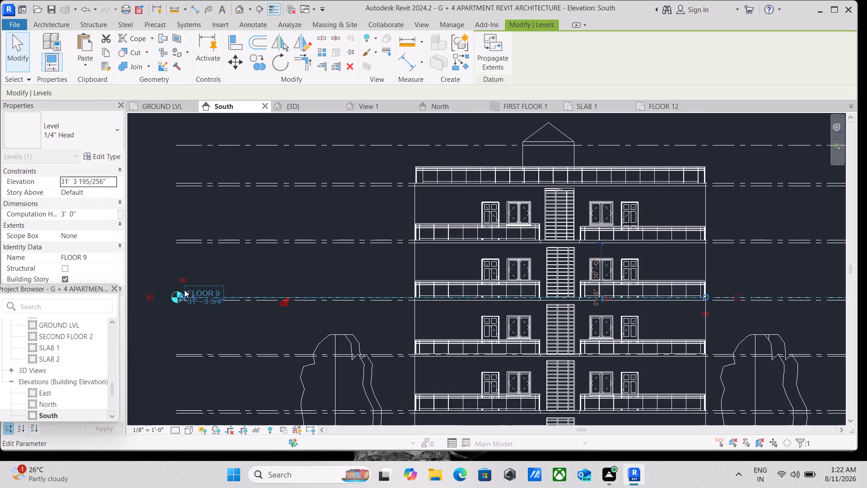
pyautogui.scroll(-6, 184, 290)
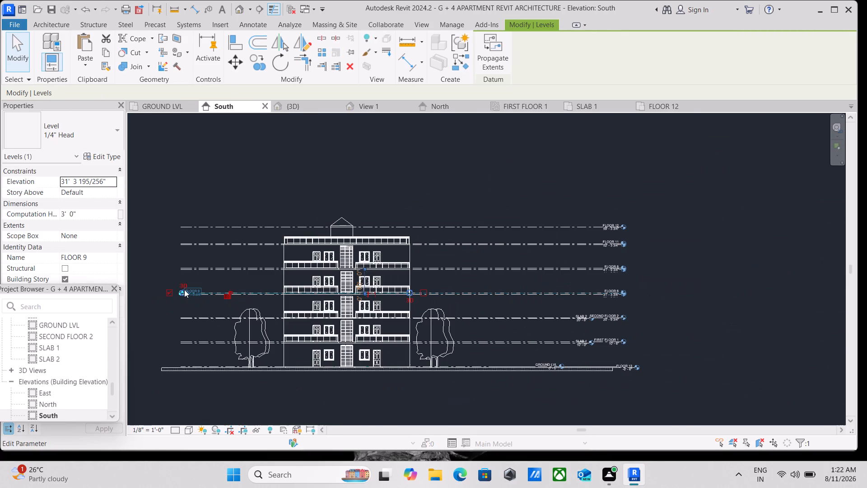
pyautogui.press('Escape')
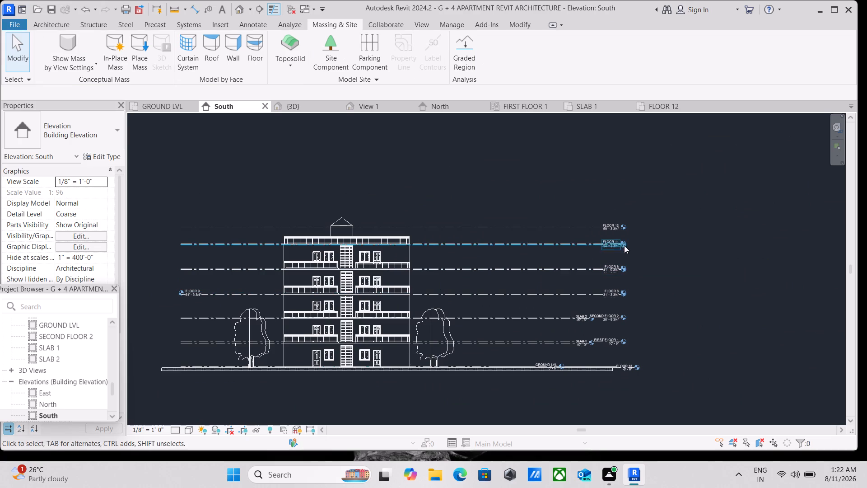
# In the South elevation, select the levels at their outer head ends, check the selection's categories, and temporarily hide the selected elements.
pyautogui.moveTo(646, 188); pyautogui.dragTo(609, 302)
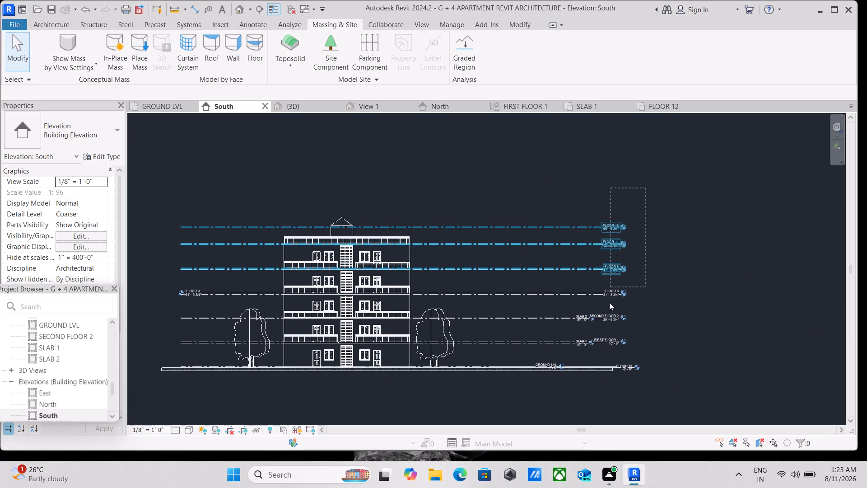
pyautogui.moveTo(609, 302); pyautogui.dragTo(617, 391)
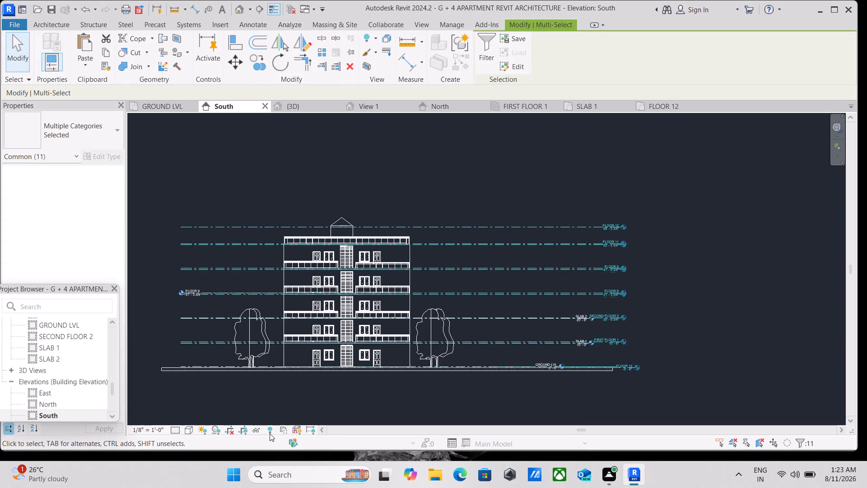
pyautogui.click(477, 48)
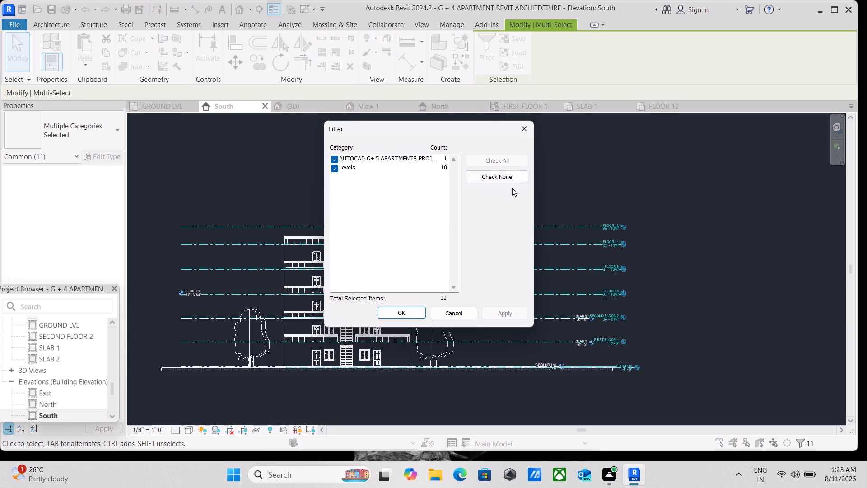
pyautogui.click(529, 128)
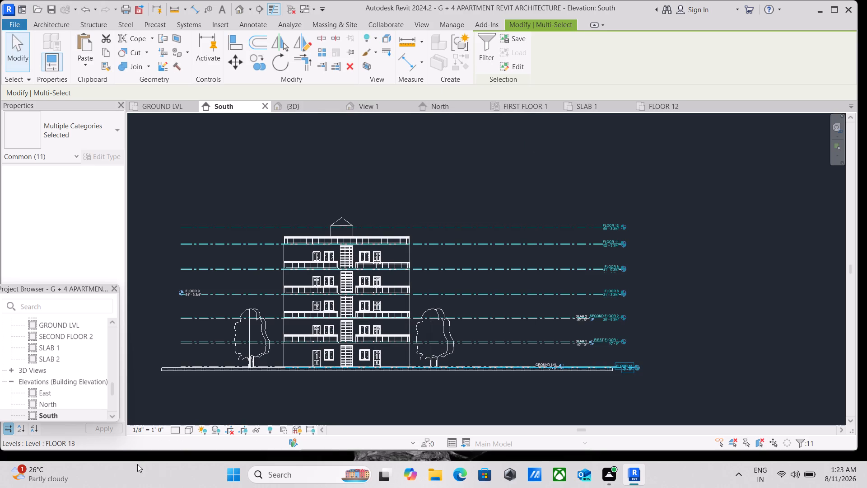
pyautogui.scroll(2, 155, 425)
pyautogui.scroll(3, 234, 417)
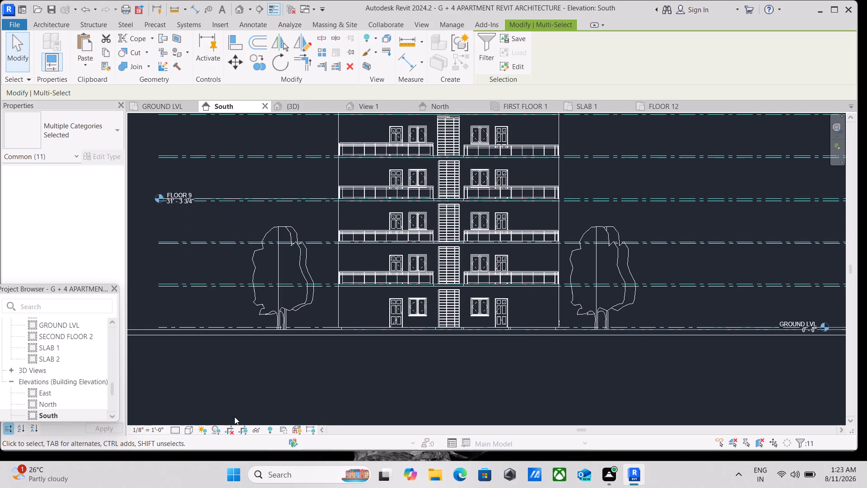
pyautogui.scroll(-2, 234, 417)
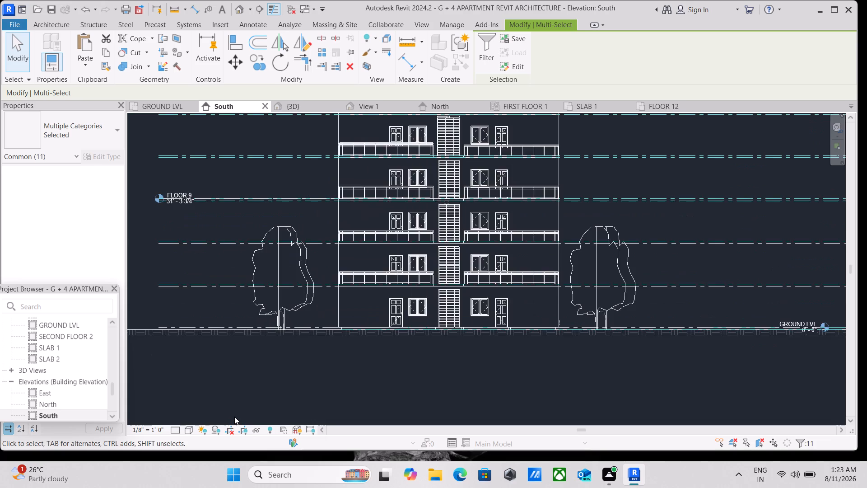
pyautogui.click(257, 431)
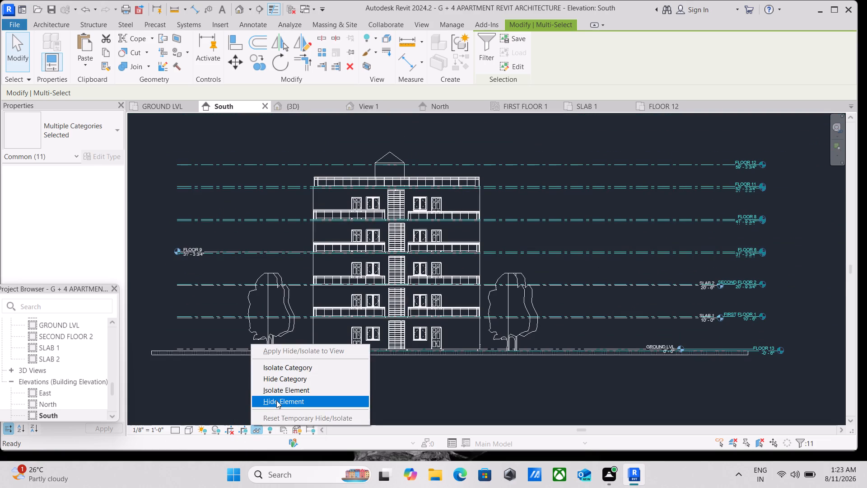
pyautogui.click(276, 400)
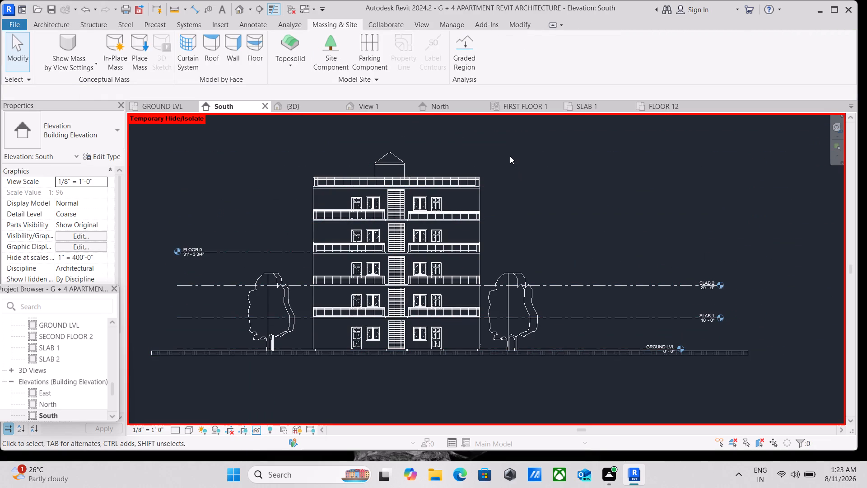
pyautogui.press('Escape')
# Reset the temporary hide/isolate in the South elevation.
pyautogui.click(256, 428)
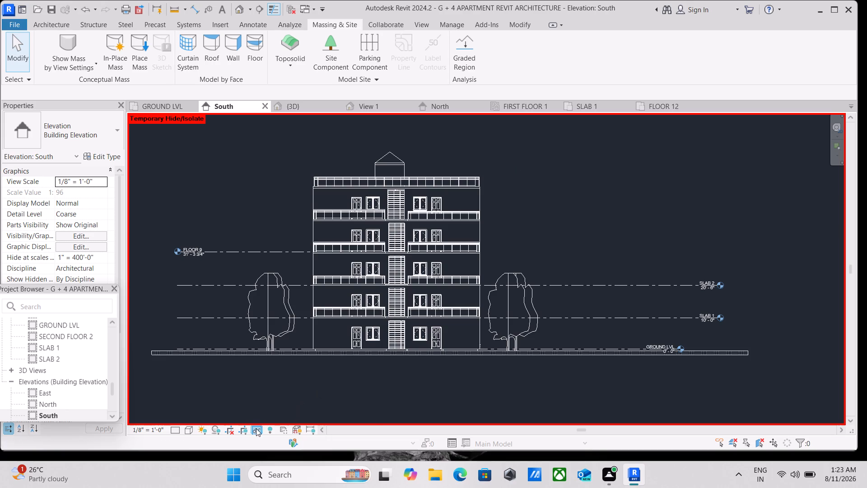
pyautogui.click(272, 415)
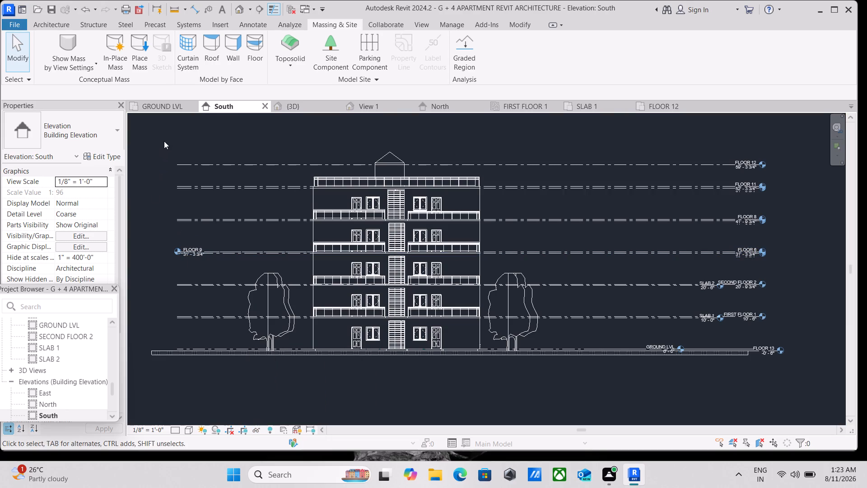
# Select the level lines from GROUND LVL up to FLOOR 12 at their FLOOR 9 head end and temporarily hide them in the South elevation.
pyautogui.moveTo(167, 146); pyautogui.dragTo(201, 359)
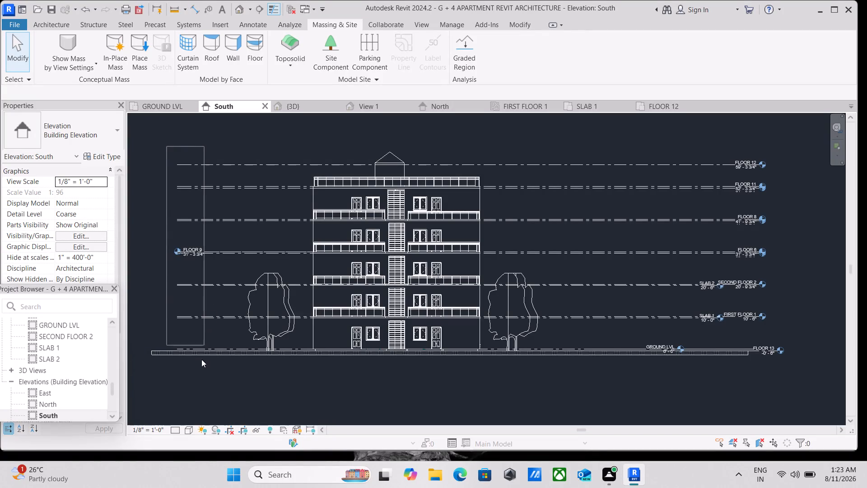
pyautogui.moveTo(201, 359); pyautogui.dragTo(201, 359)
pyautogui.moveTo(244, 146); pyautogui.dragTo(235, 170)
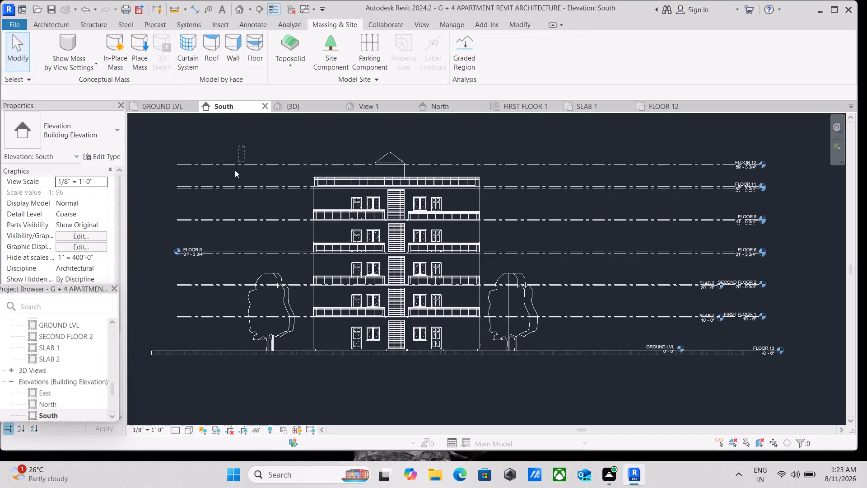
pyautogui.moveTo(235, 170); pyautogui.dragTo(148, 327)
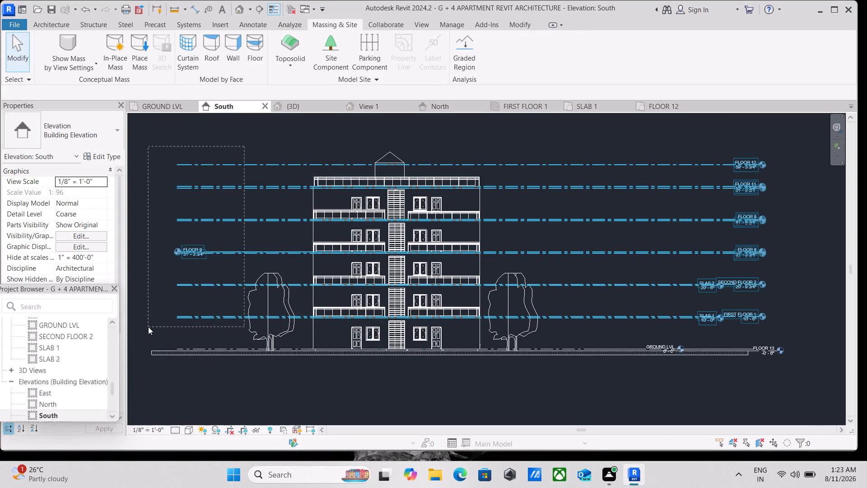
pyautogui.moveTo(148, 327); pyautogui.dragTo(144, 337)
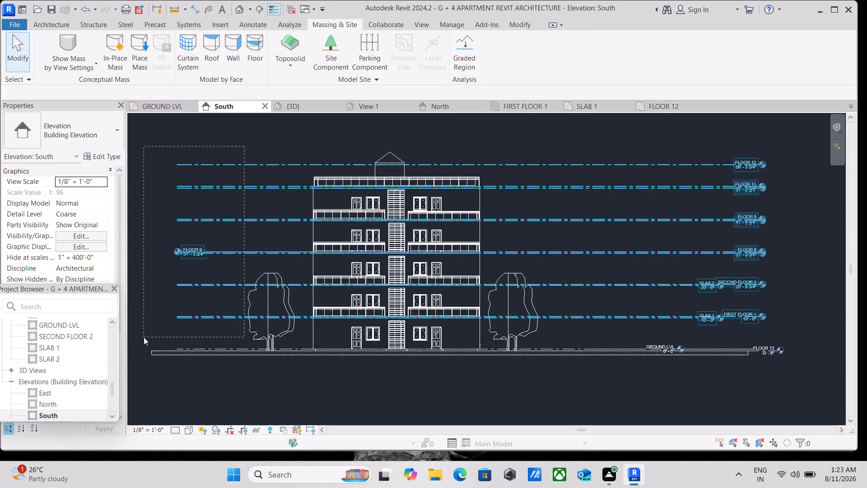
pyautogui.moveTo(144, 337); pyautogui.dragTo(140, 345)
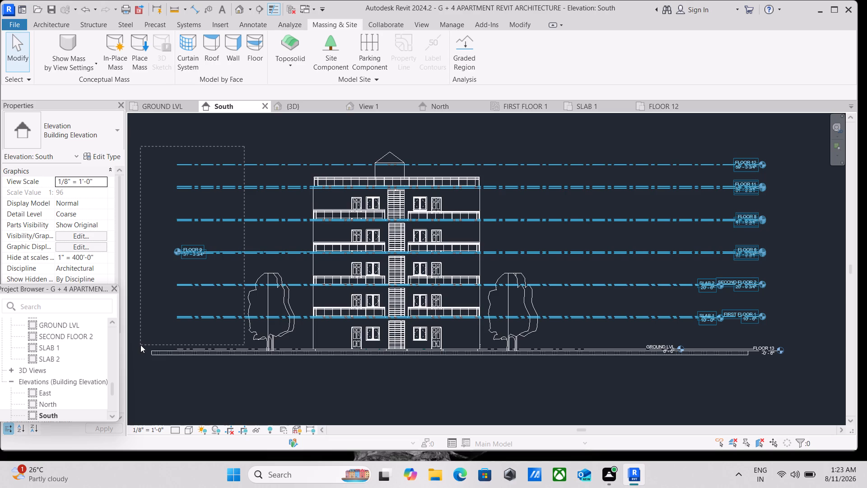
pyautogui.moveTo(140, 345); pyautogui.dragTo(131, 349)
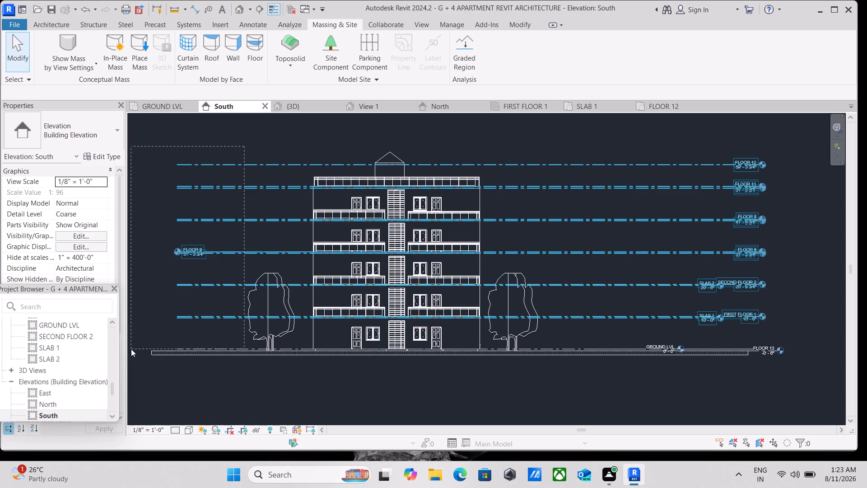
pyautogui.moveTo(131, 349); pyautogui.dragTo(126, 350)
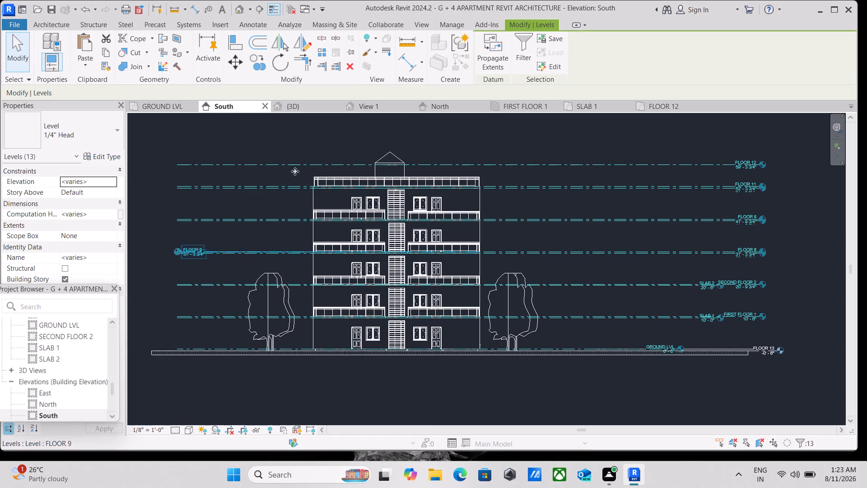
pyautogui.click(254, 431)
pyautogui.click(281, 402)
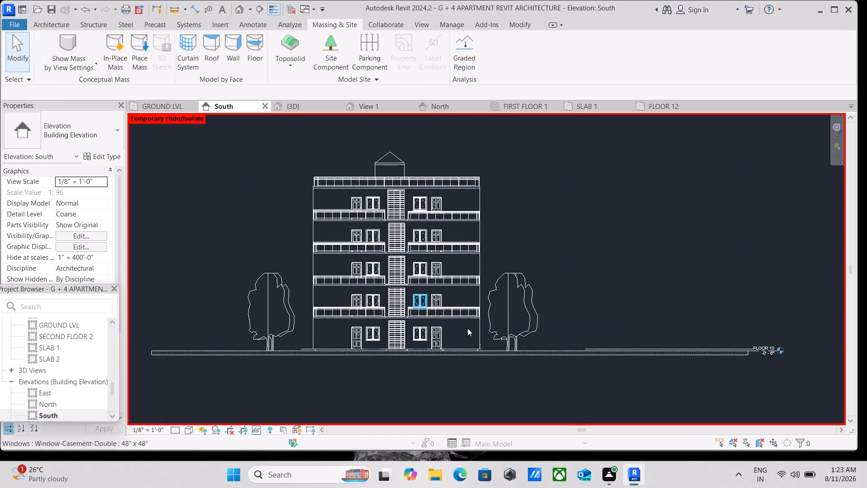
# Examine the South elevation's facade, ground line and FLOOR 13 level end with the other levels hidden.
pyautogui.scroll(5, 514, 347)
pyautogui.scroll(-3, 608, 347)
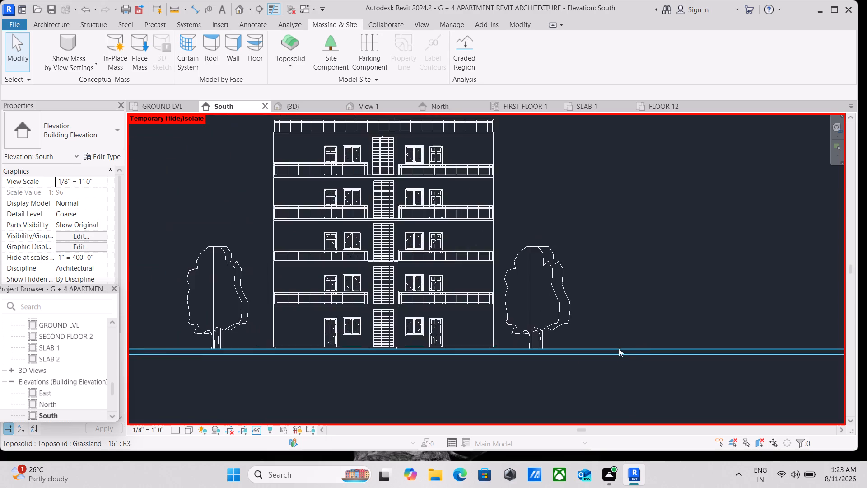
pyautogui.scroll(-3, 646, 353)
pyautogui.moveTo(648, 354); pyautogui.dragTo(547, 364, button='middle')
pyautogui.scroll(2, 547, 364)
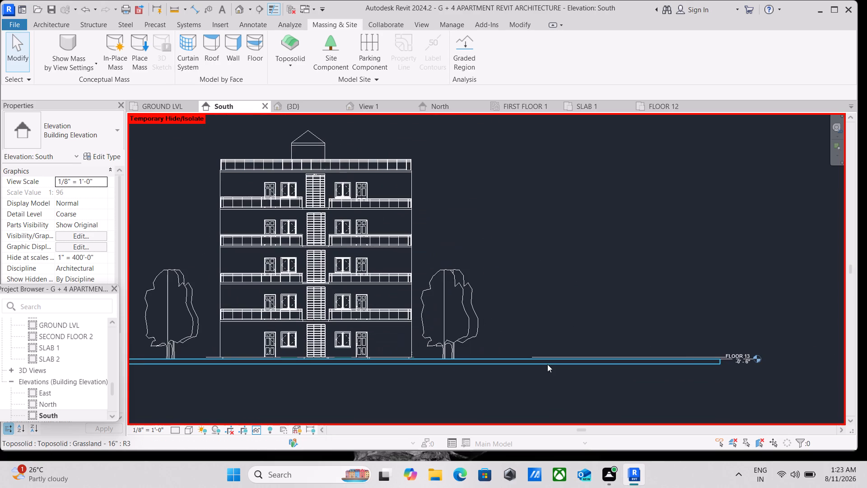
pyautogui.scroll(1, 547, 364)
pyautogui.moveTo(545, 364); pyautogui.dragTo(643, 404, button='middle')
pyautogui.scroll(1, 643, 400)
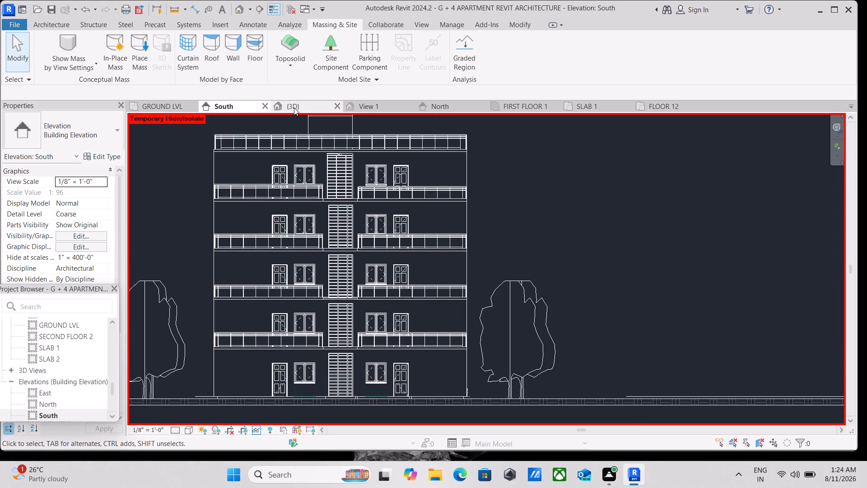
# Switch to the 3D view and try to select the FLOOR 9 level by its head at the facade's edge.
pyautogui.click(295, 107)
pyautogui.scroll(-3, 368, 275)
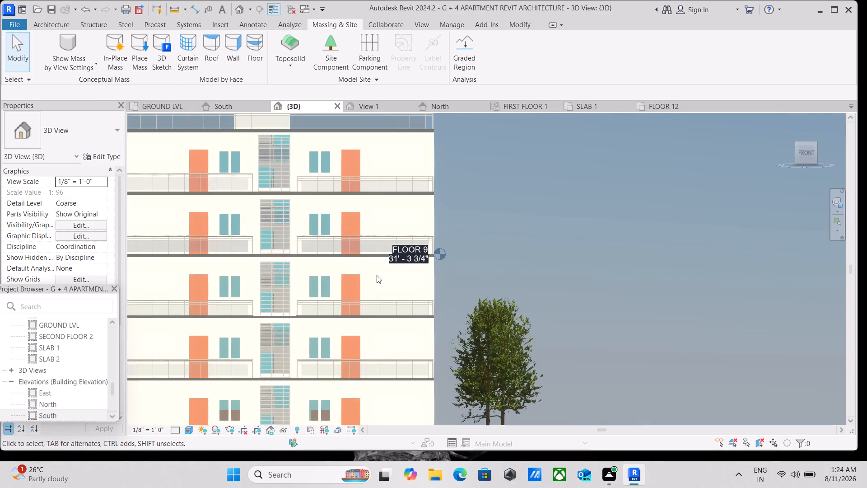
pyautogui.scroll(-1, 404, 270)
pyautogui.click(434, 256)
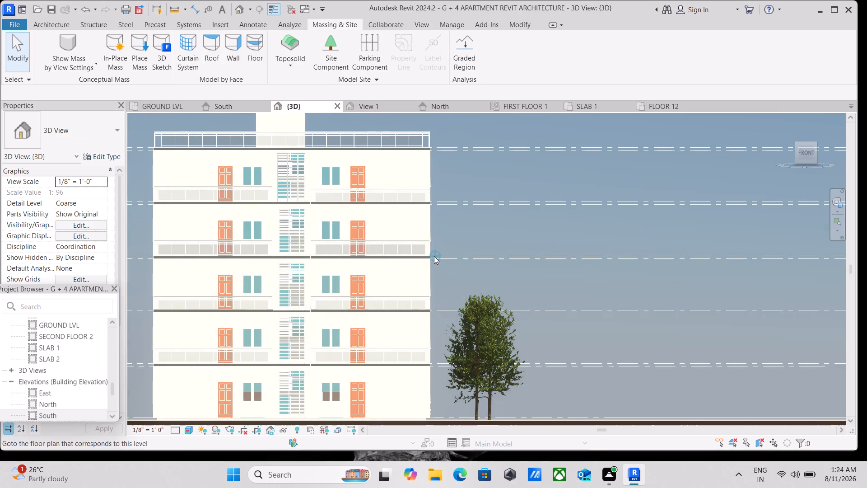
pyautogui.scroll(-5, 434, 256)
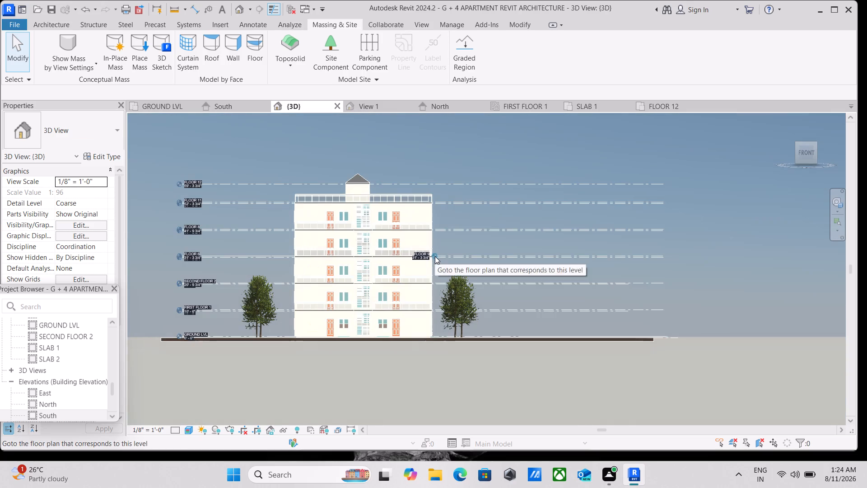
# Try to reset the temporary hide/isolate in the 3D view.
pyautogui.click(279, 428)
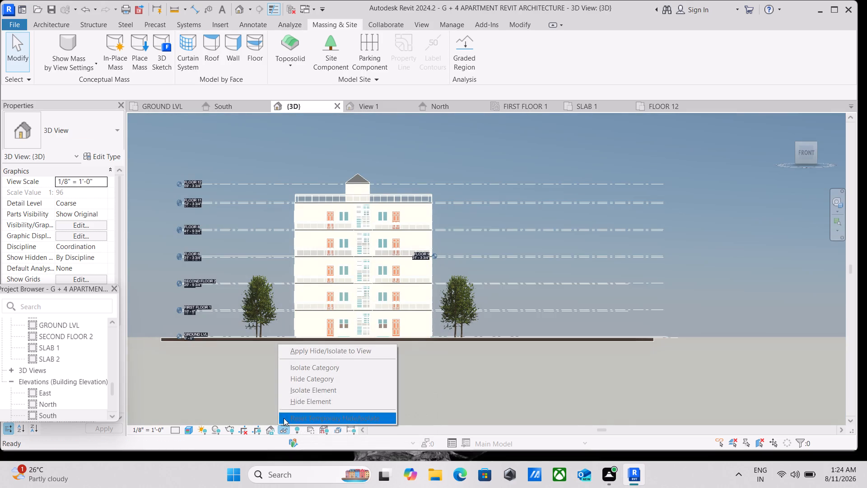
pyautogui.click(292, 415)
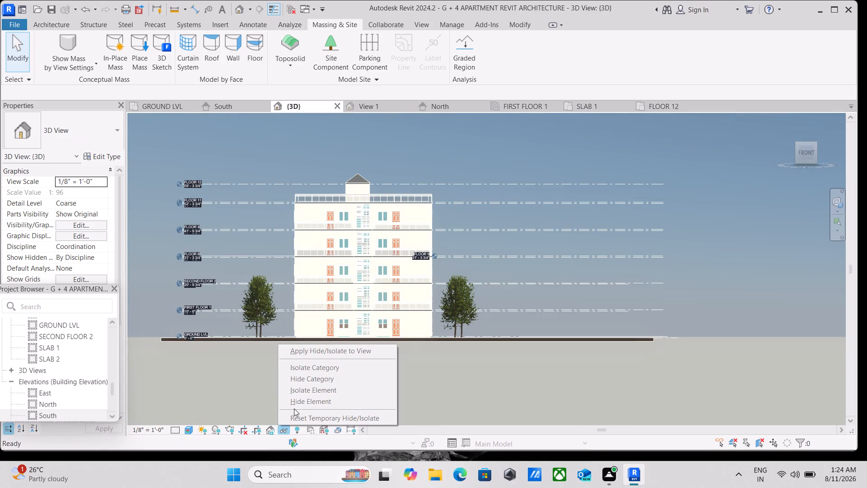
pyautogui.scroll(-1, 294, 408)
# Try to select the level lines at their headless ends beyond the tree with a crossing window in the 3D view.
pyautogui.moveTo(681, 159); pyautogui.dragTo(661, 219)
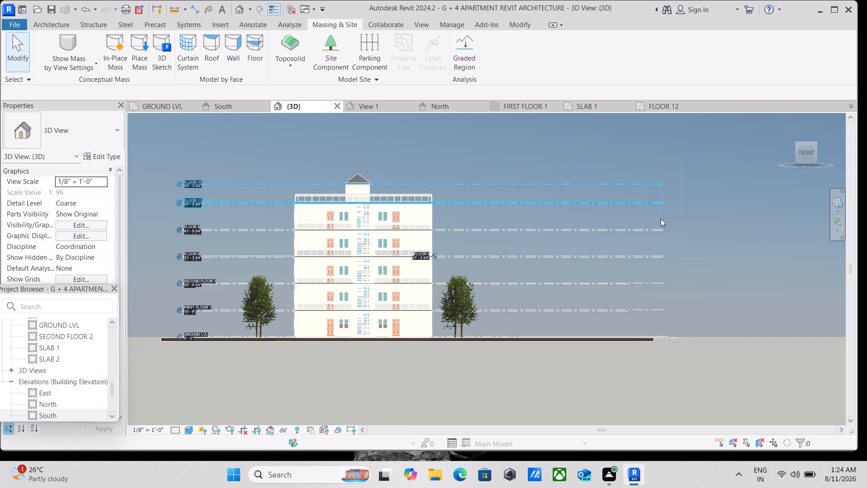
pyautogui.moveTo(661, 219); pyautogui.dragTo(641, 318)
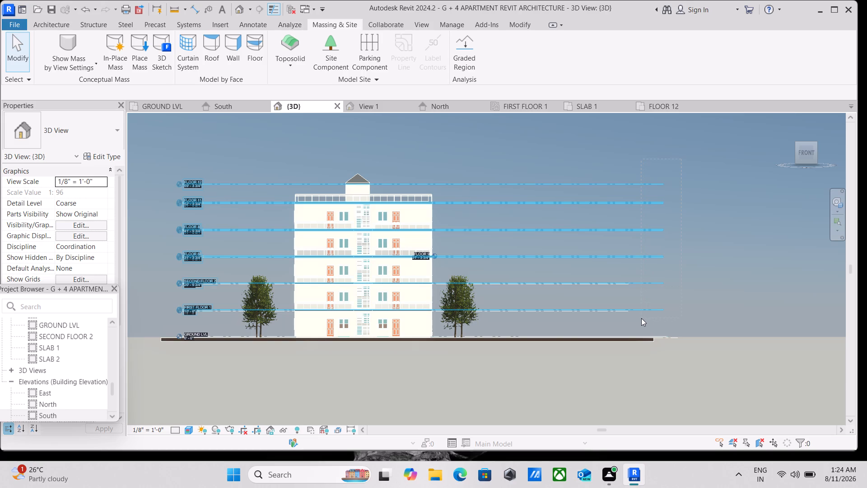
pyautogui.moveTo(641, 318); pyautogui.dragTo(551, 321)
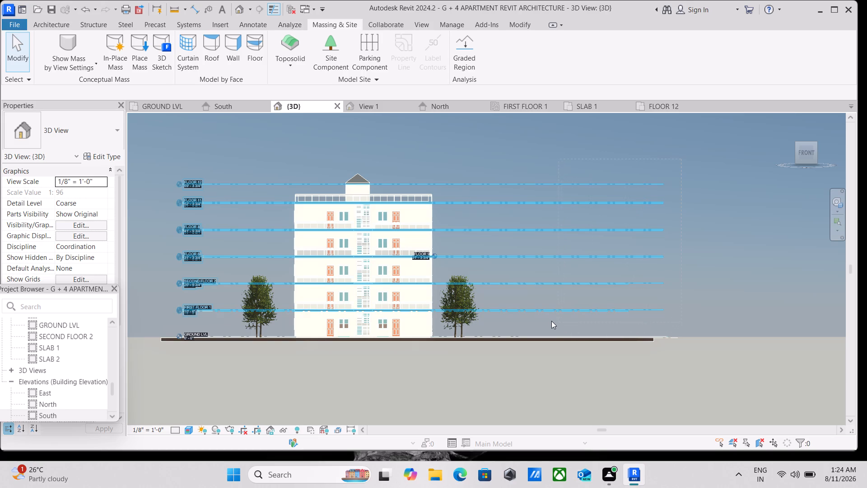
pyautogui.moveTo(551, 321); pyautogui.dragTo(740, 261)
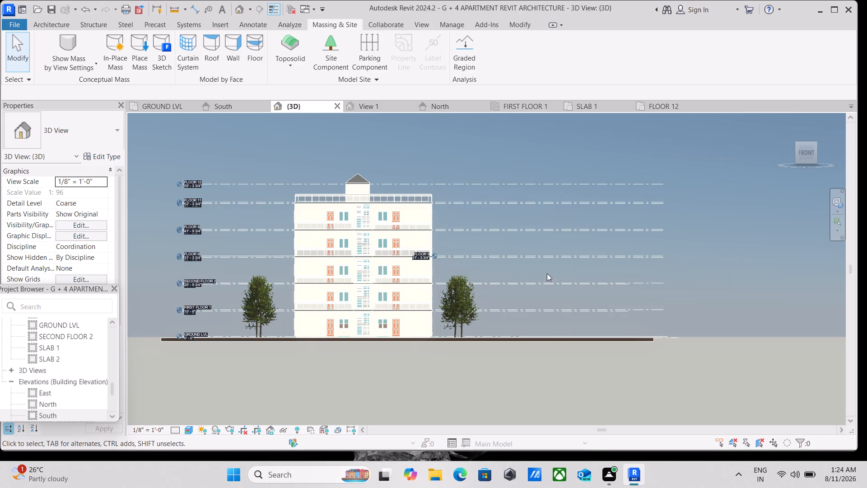
# Extend the FLOOR 9 level's head end from the facade's edge out beyond the tree in the 3D view.
pyautogui.scroll(2, 359, 262)
pyautogui.scroll(3, 391, 243)
pyautogui.scroll(5, 438, 254)
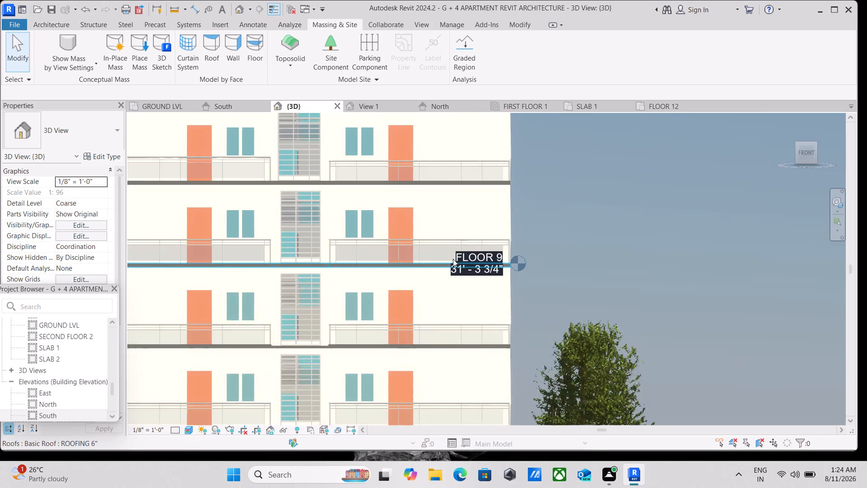
pyautogui.click(453, 276)
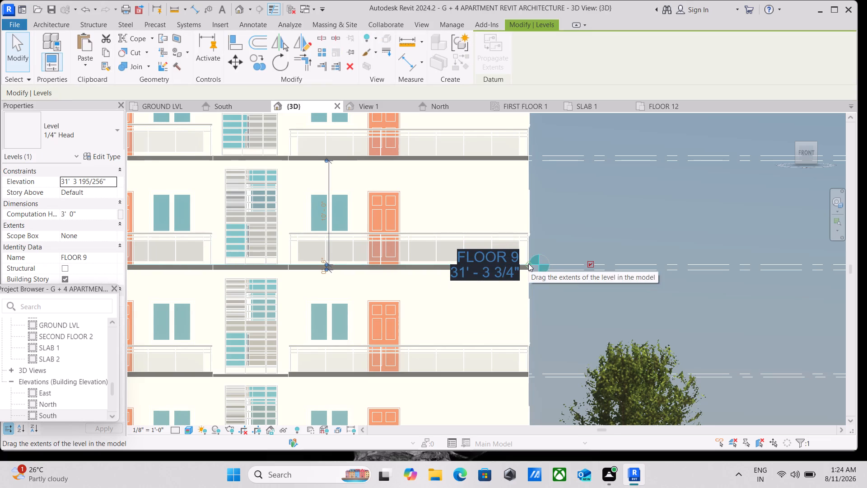
pyautogui.moveTo(528, 263); pyautogui.dragTo(693, 268)
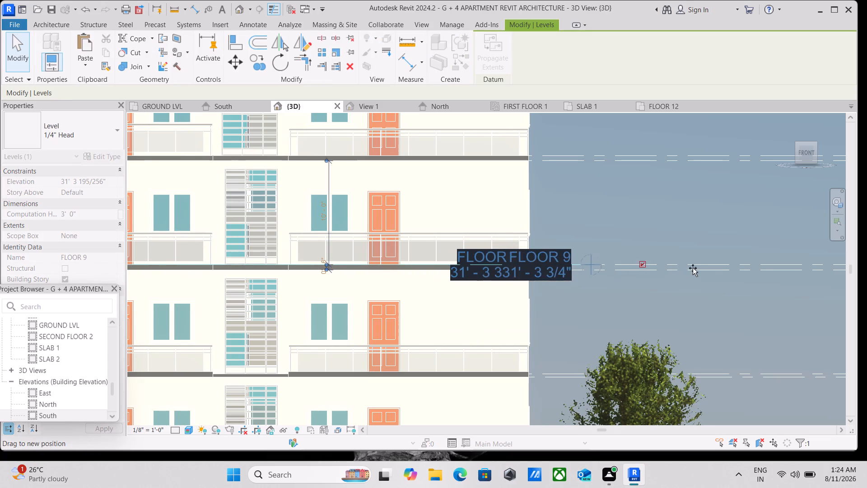
pyautogui.moveTo(693, 268); pyautogui.dragTo(774, 266)
pyautogui.scroll(-1, 774, 266)
pyautogui.moveTo(774, 266); pyautogui.dragTo(774, 266, button='middle')
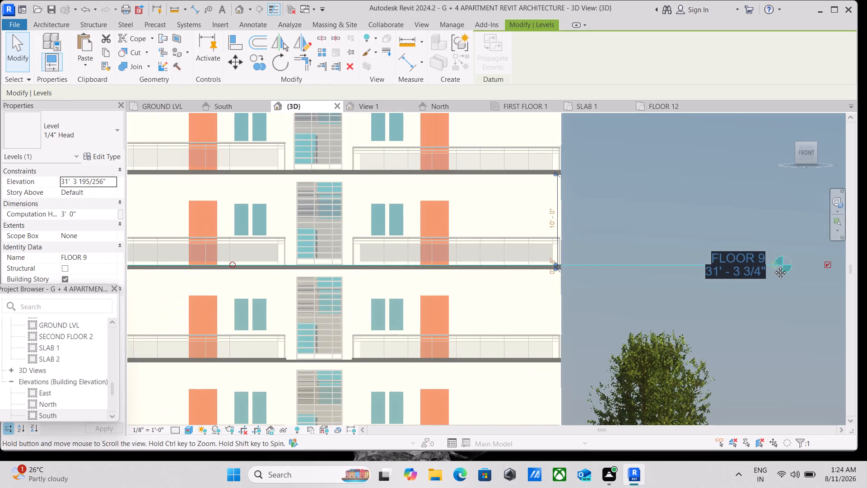
pyautogui.moveTo(774, 266); pyautogui.dragTo(551, 266, button='middle')
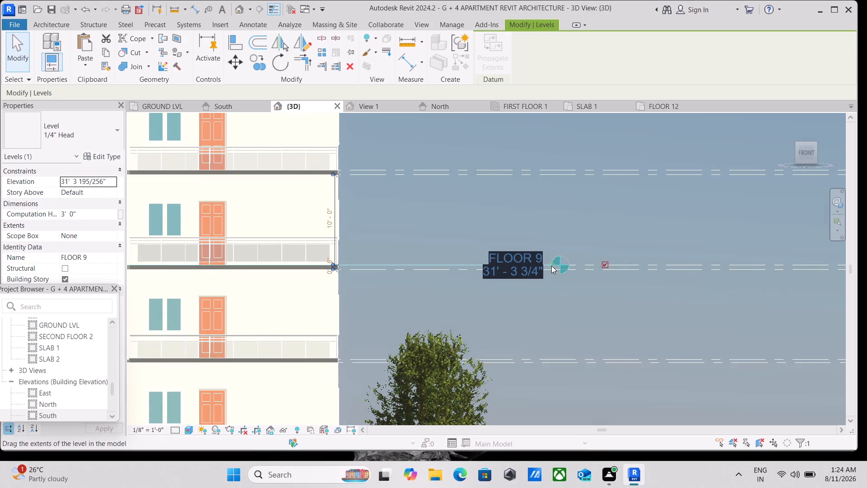
pyautogui.moveTo(551, 265); pyautogui.dragTo(775, 261)
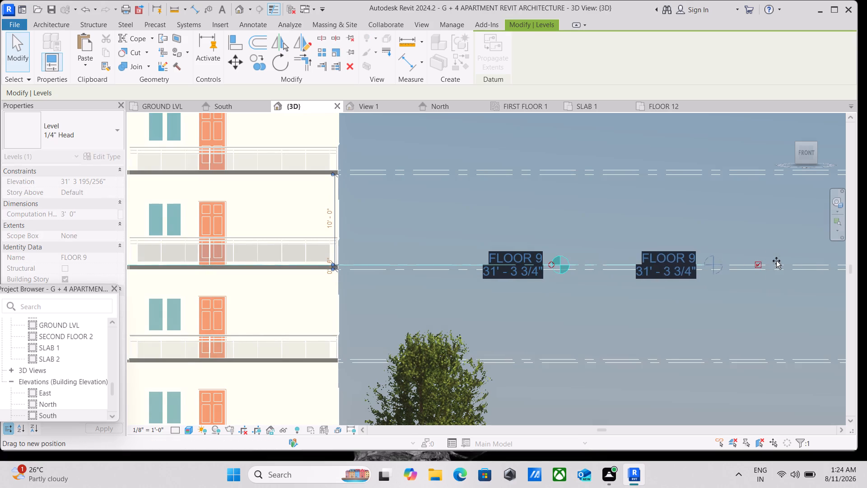
pyautogui.scroll(-1, 776, 261)
pyautogui.moveTo(776, 261); pyautogui.dragTo(373, 247, button='middle')
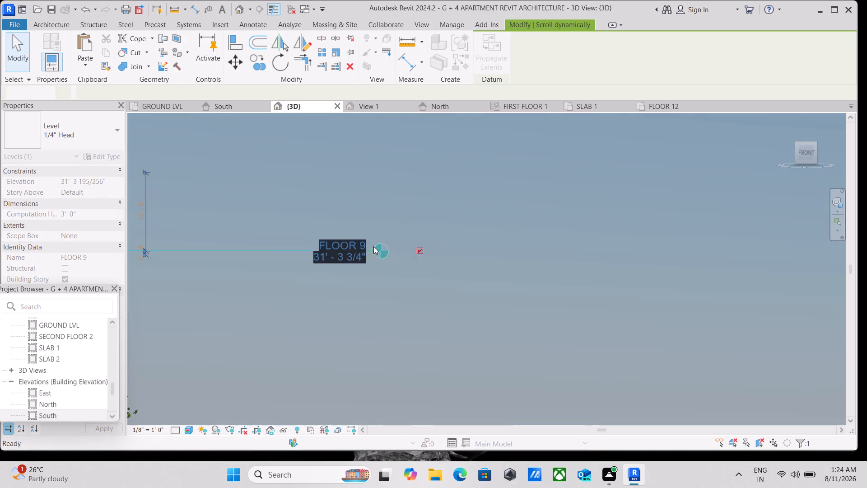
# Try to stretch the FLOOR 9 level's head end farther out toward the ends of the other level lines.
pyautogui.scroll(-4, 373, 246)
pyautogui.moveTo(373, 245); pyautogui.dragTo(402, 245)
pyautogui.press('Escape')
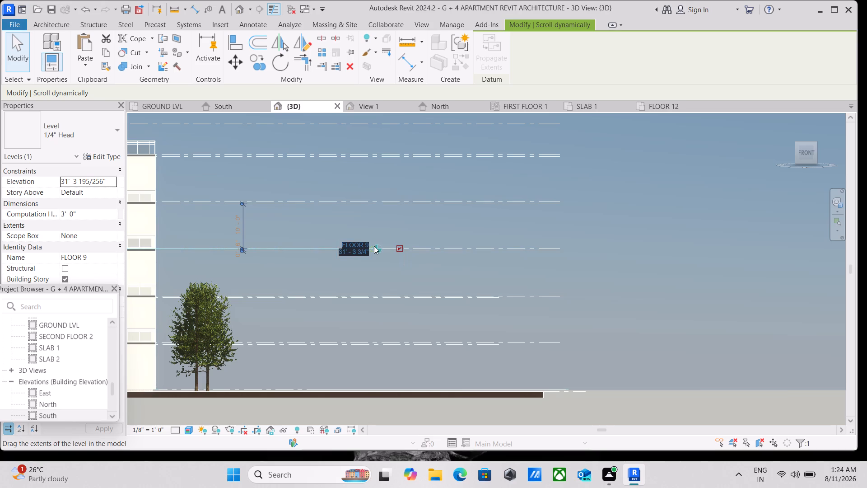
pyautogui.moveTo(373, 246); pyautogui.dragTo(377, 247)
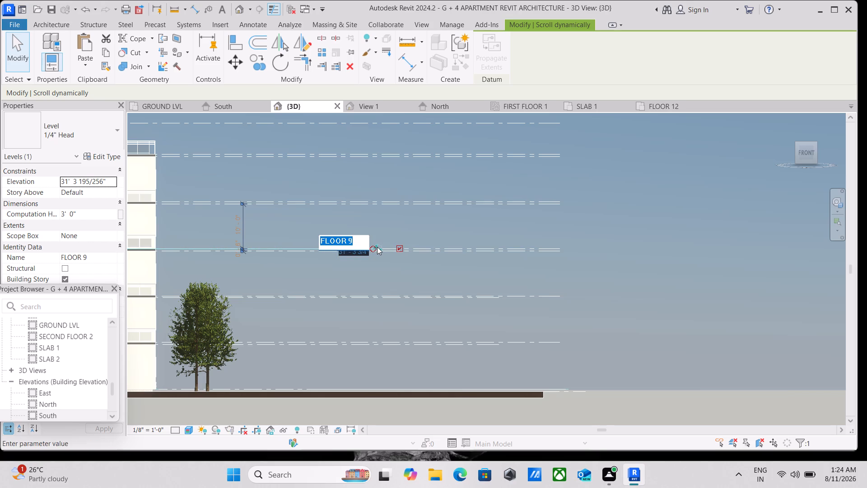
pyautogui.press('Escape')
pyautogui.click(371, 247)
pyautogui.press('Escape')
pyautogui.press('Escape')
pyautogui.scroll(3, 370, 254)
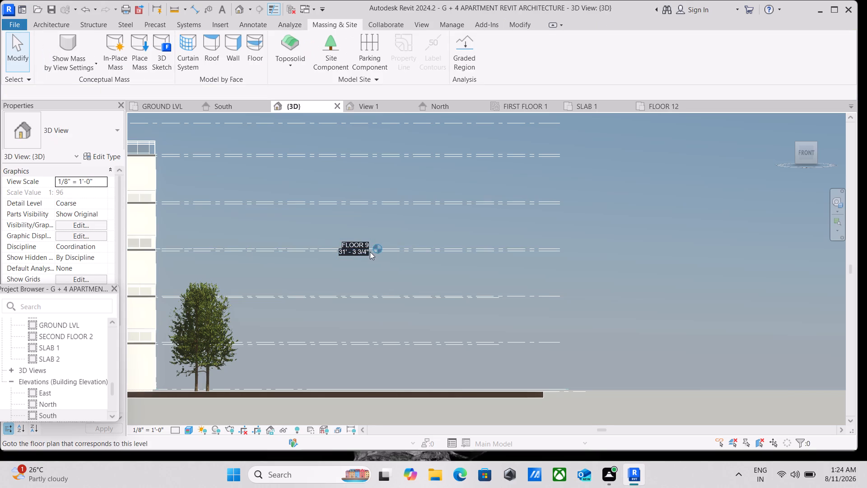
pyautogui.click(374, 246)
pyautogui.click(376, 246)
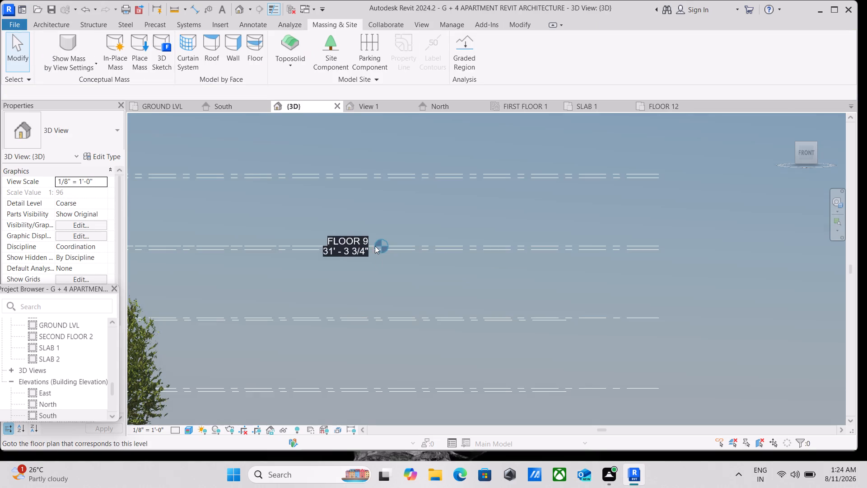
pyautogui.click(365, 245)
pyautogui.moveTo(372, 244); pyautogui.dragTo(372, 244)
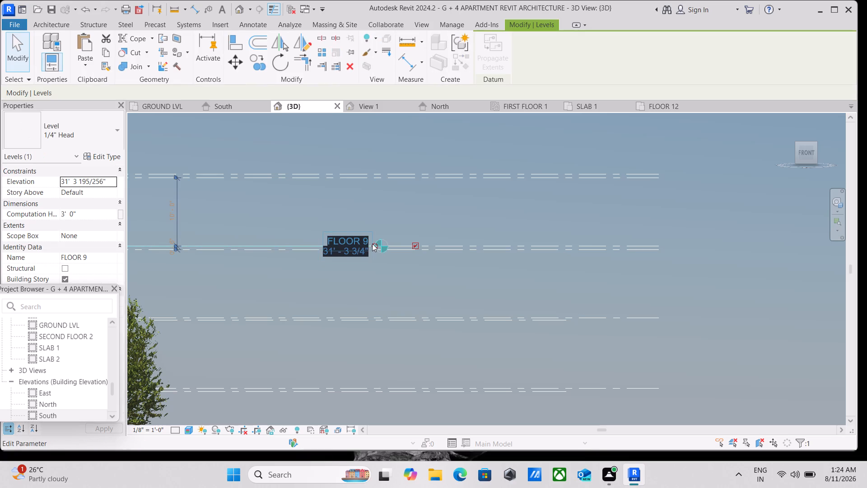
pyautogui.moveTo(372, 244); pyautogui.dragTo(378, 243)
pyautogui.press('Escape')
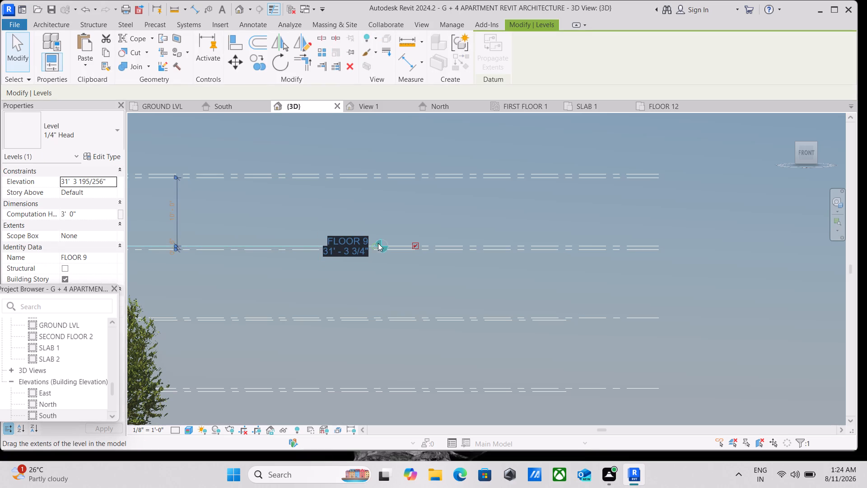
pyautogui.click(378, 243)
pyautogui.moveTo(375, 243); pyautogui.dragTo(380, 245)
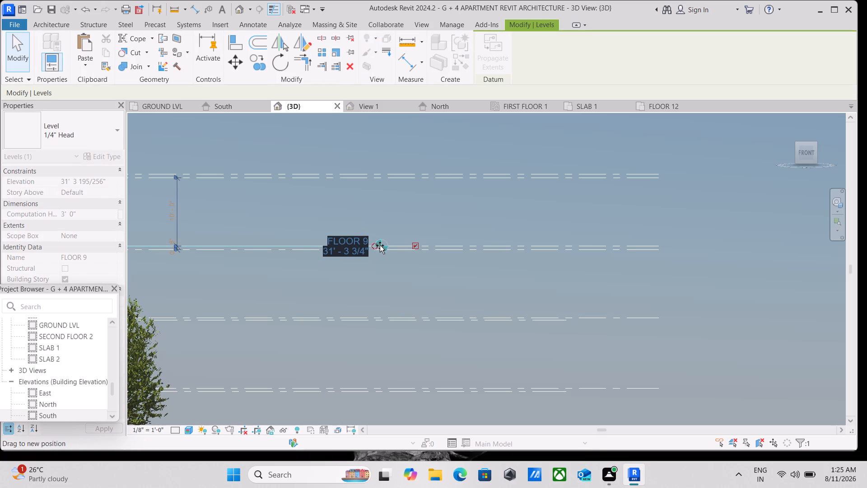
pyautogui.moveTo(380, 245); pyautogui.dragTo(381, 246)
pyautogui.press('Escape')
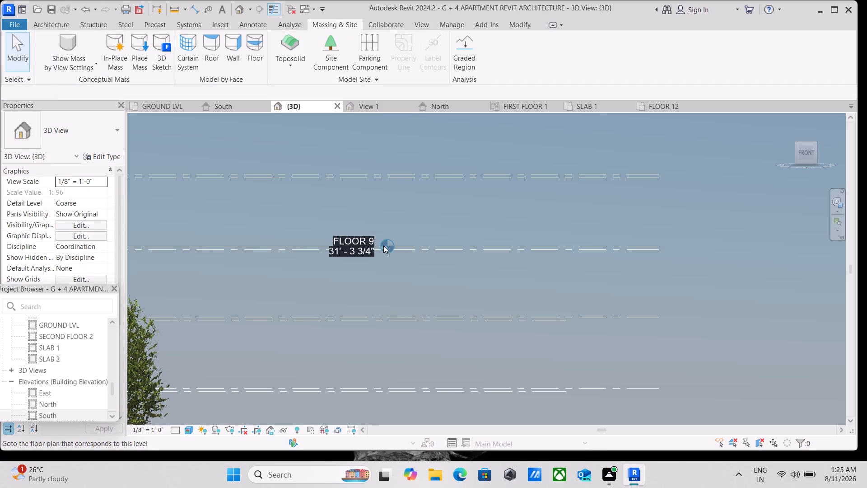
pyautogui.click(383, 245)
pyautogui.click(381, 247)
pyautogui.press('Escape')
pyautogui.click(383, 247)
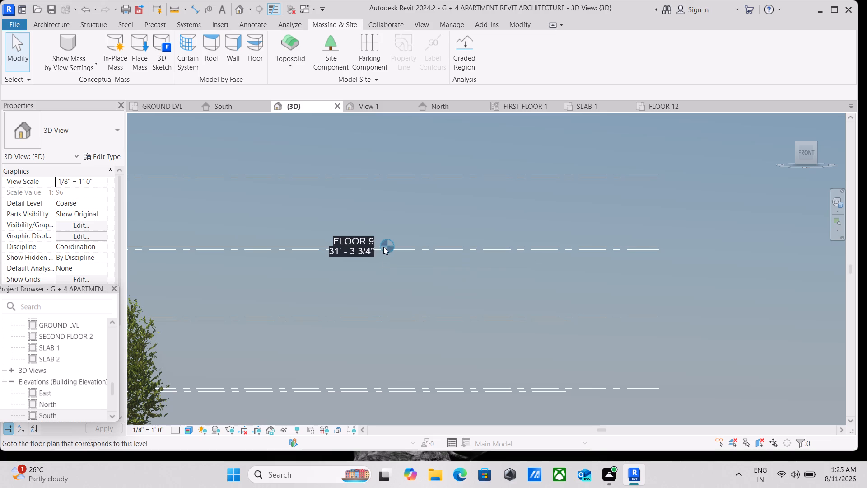
# Extend the FLOOR 9 level's head end past the headless ends of the other level lines.
pyautogui.click(365, 247)
pyautogui.click(378, 244)
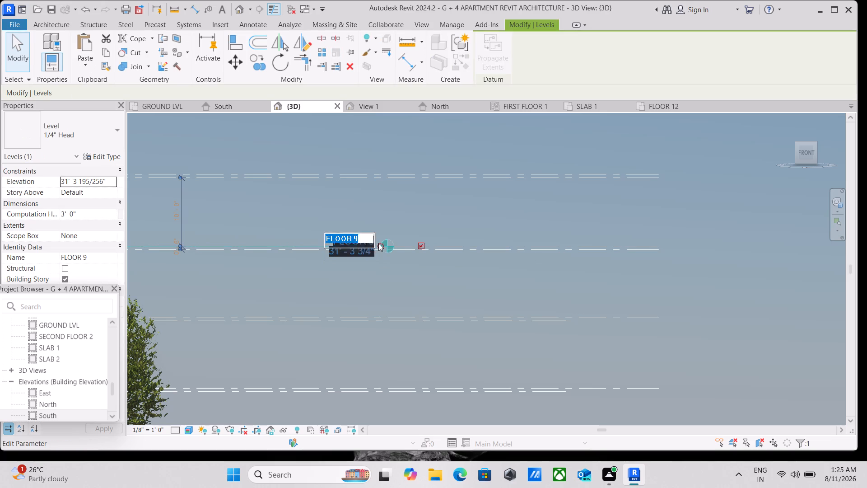
pyautogui.press('Escape')
pyautogui.click(386, 245)
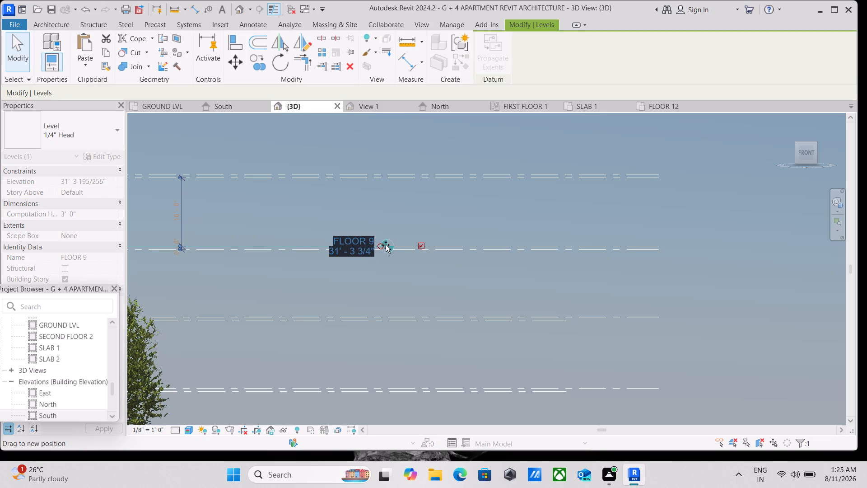
pyautogui.moveTo(380, 246); pyautogui.dragTo(406, 246)
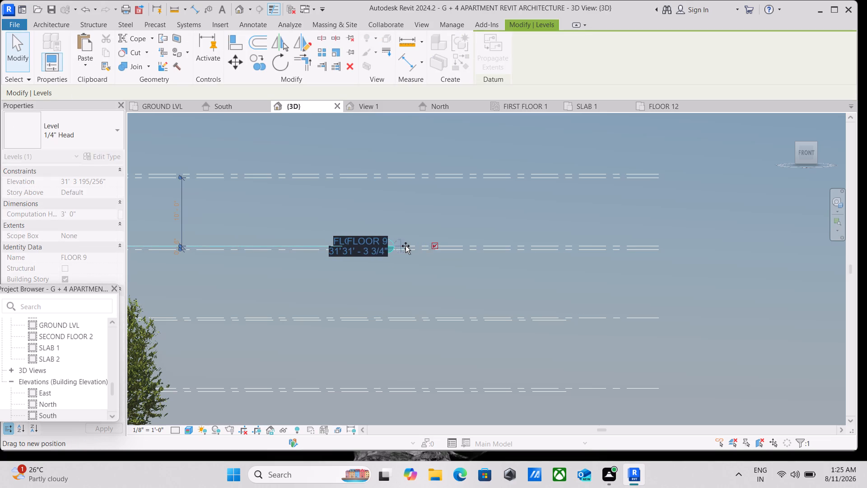
pyautogui.moveTo(406, 246); pyautogui.dragTo(732, 249)
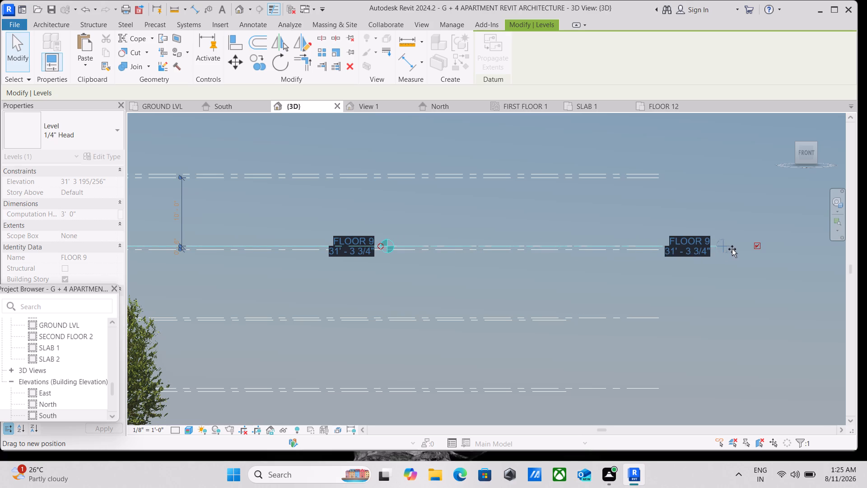
pyautogui.moveTo(732, 249); pyautogui.dragTo(741, 251)
pyautogui.scroll(-3, 741, 250)
pyautogui.press('Escape')
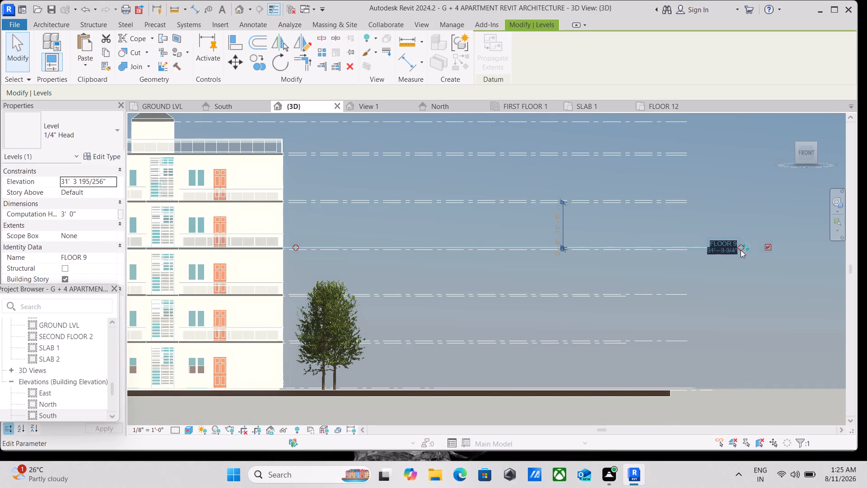
# Select the level lines with a crossing window over their ends beyond the tree and temporarily hide the selected elements.
pyautogui.scroll(-6, 738, 248)
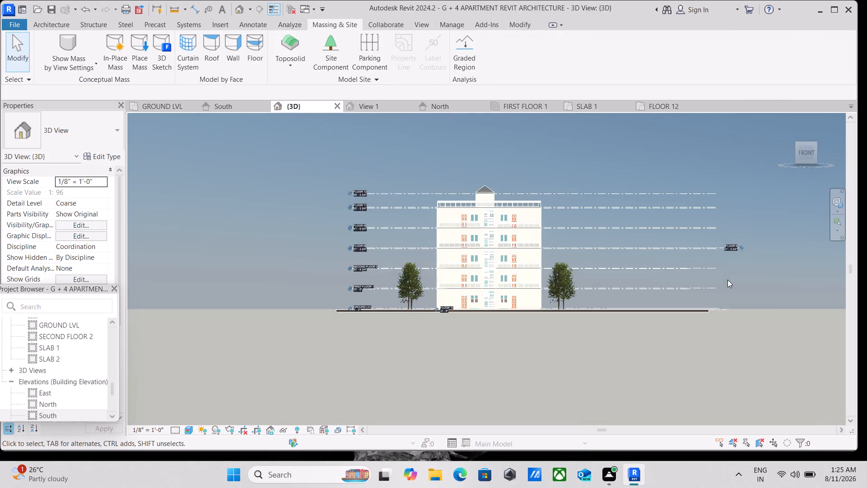
pyautogui.moveTo(727, 280); pyautogui.dragTo(671, 286, button='middle')
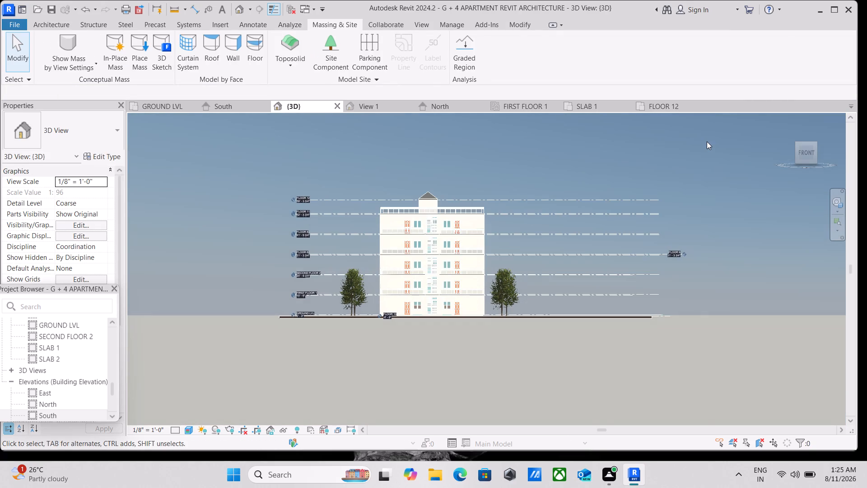
pyautogui.moveTo(701, 144); pyautogui.dragTo(634, 306)
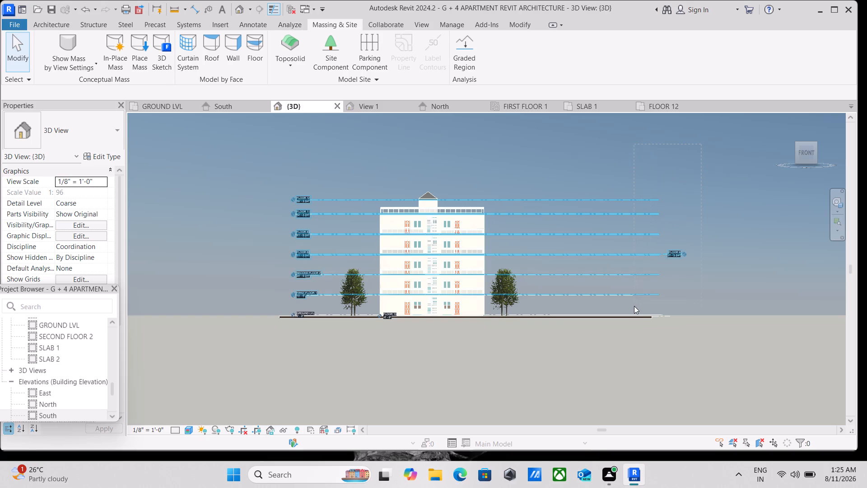
pyautogui.moveTo(634, 306); pyautogui.dragTo(619, 313)
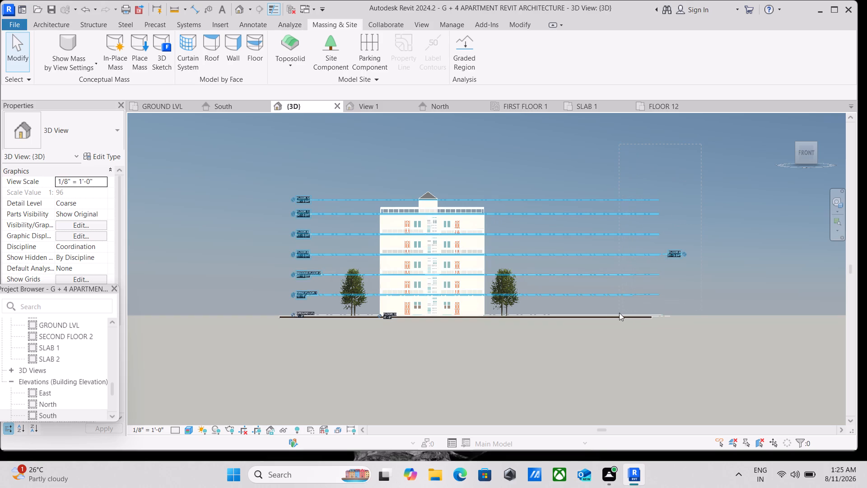
pyautogui.moveTo(619, 313); pyautogui.dragTo(589, 315)
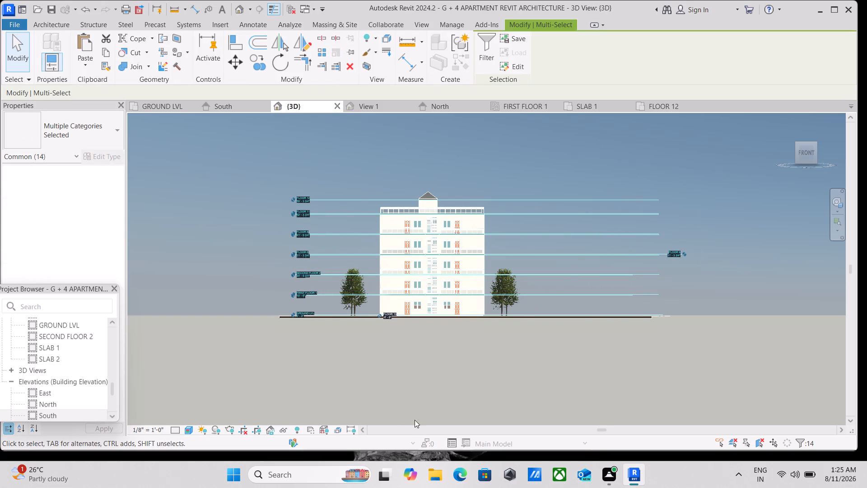
pyautogui.click(283, 428)
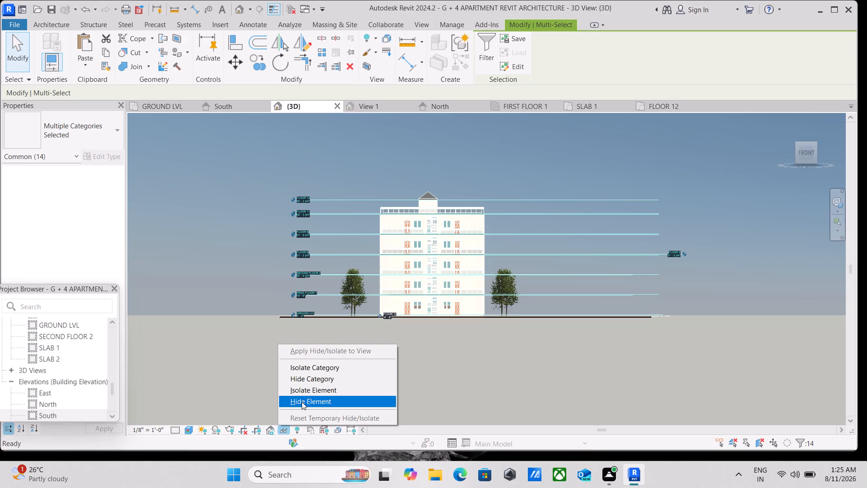
pyautogui.click(307, 399)
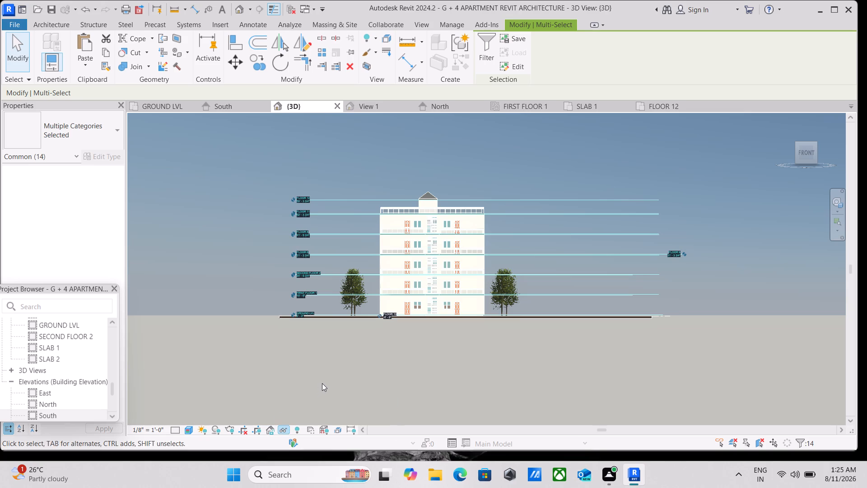
# Frame the building's front view and capture a rectangular Snipping Tool screenshot of the building, both trees and surrounding sky.
pyautogui.scroll(2, 429, 333)
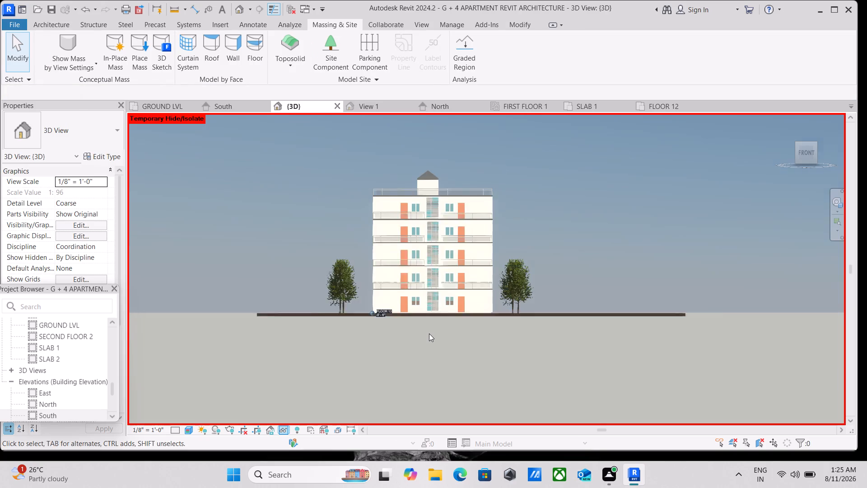
pyautogui.scroll(1, 429, 333)
pyautogui.moveTo(429, 333); pyautogui.dragTo(450, 393, button='middle')
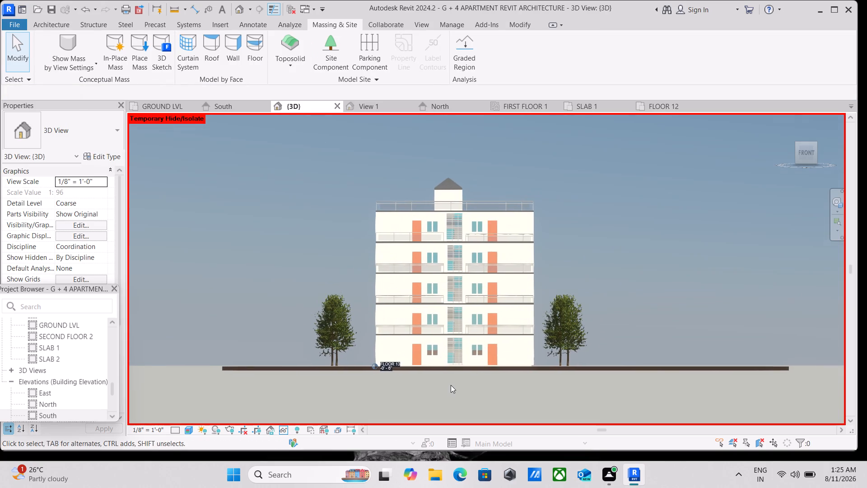
pyautogui.scroll(2, 451, 385)
pyautogui.moveTo(451, 385); pyautogui.dragTo(453, 408, button='middle')
pyautogui.moveTo(453, 408); pyautogui.dragTo(434, 423, button='middle')
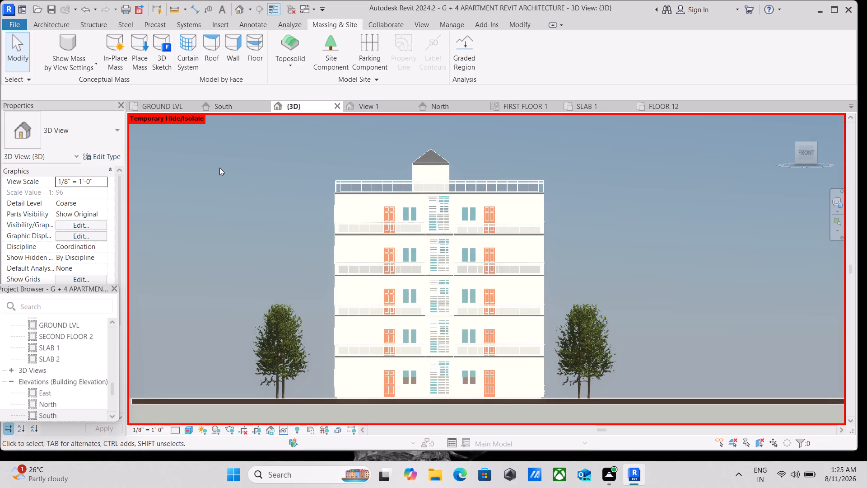
pyautogui.press('shift+super+s')
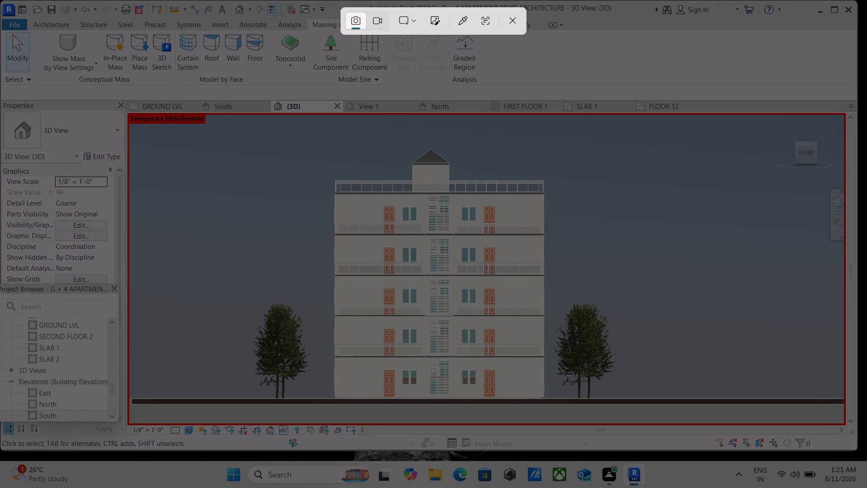
pyautogui.moveTo(209, 136); pyautogui.dragTo(243, 285)
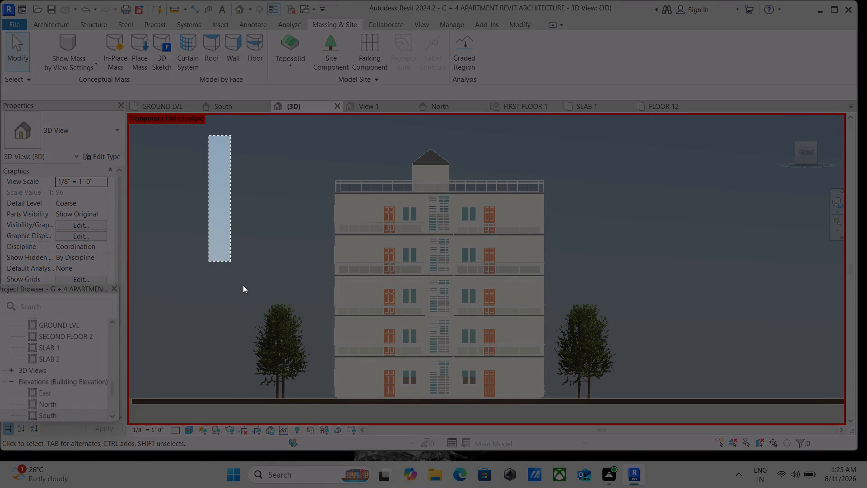
pyautogui.moveTo(243, 285); pyautogui.dragTo(516, 410)
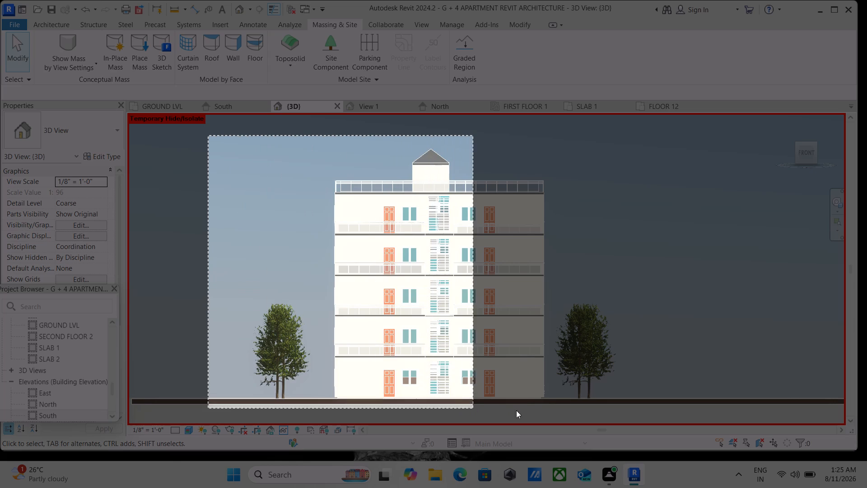
pyautogui.moveTo(516, 410); pyautogui.dragTo(660, 405)
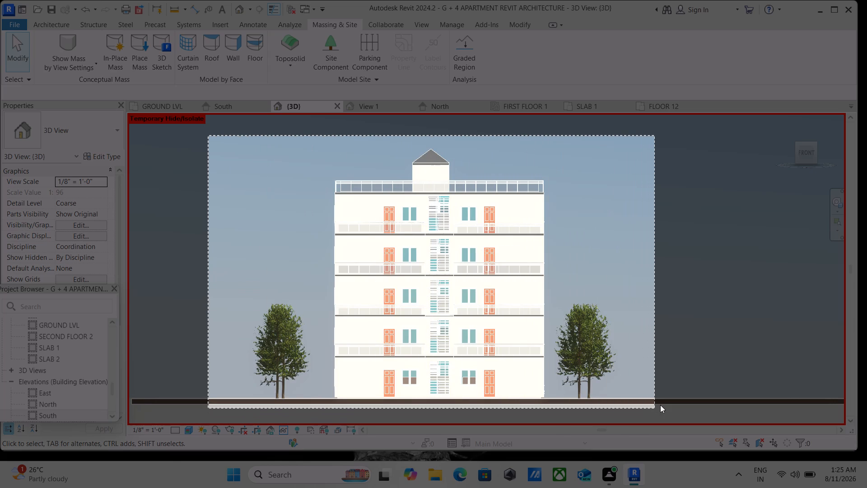
pyautogui.moveTo(660, 405); pyautogui.dragTo(670, 397)
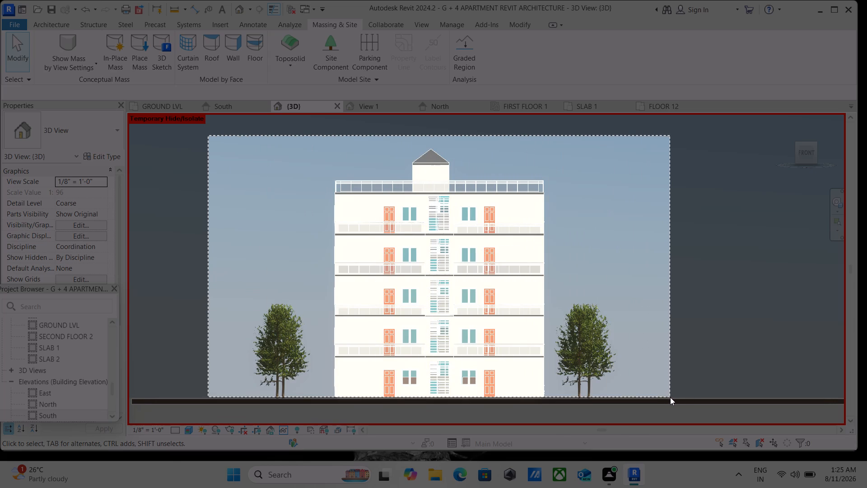
pyautogui.moveTo(670, 397); pyautogui.dragTo(675, 403)
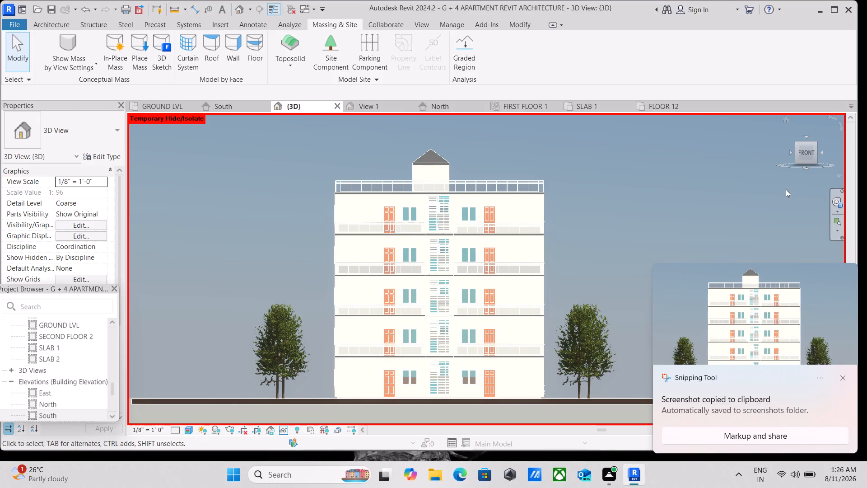
# Examine the building and site in 3D from the elevated front-right corner and from below the ground.
pyautogui.click(815, 144)
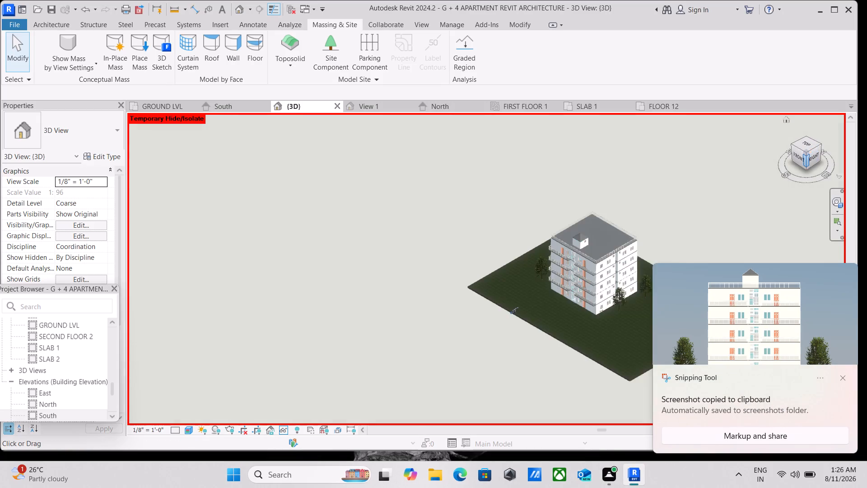
pyautogui.scroll(6, 482, 285)
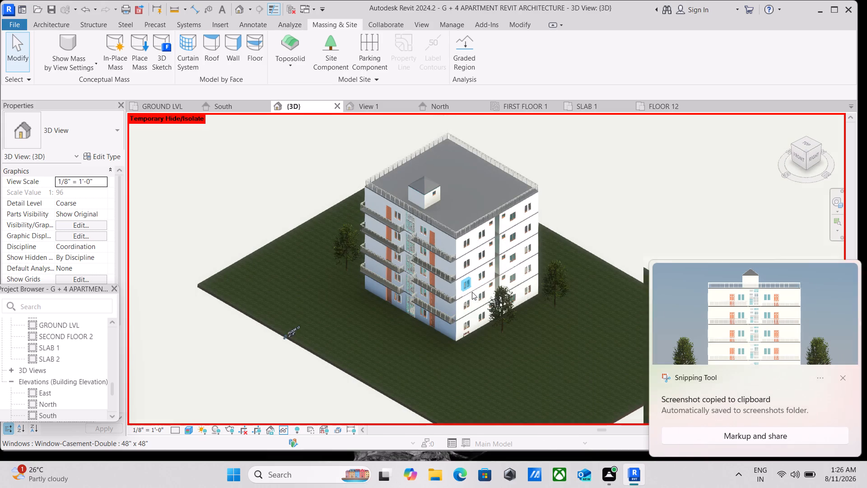
pyautogui.scroll(2, 472, 292)
pyautogui.moveTo(472, 292); pyautogui.dragTo(471, 303, button='middle')
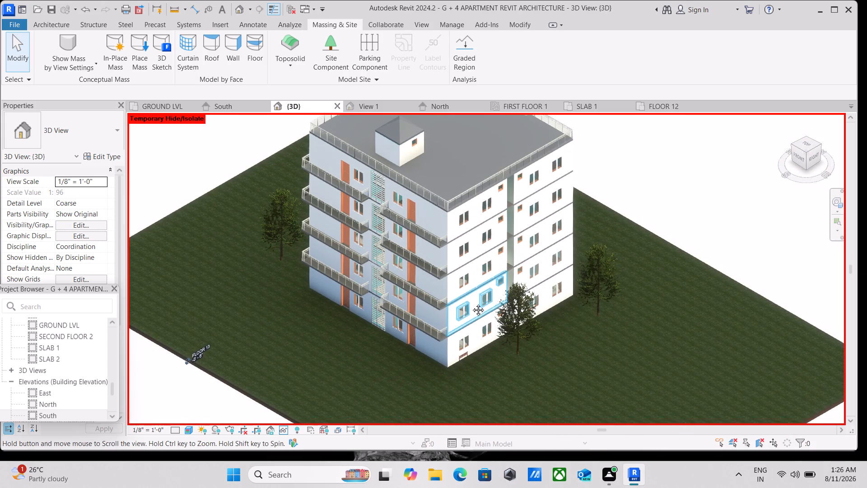
pyautogui.moveTo(471, 303); pyautogui.dragTo(475, 330, button='middle')
pyautogui.scroll(-2, 475, 330)
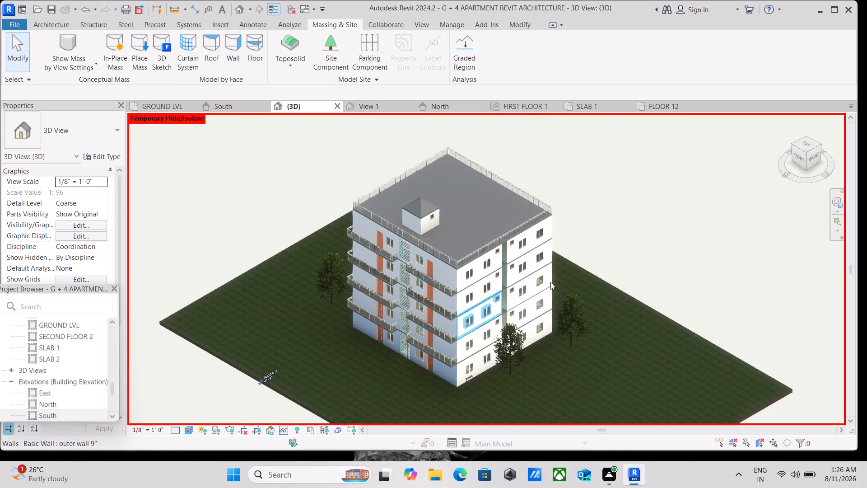
pyautogui.click(805, 169)
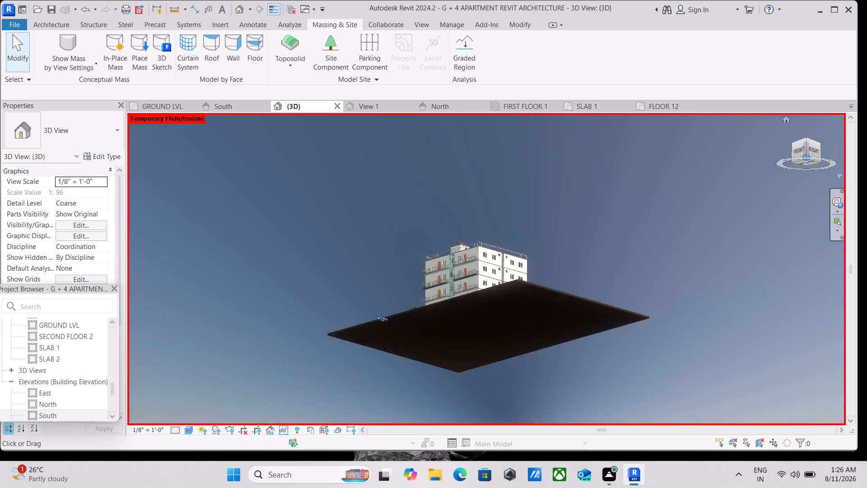
pyautogui.scroll(2, 543, 246)
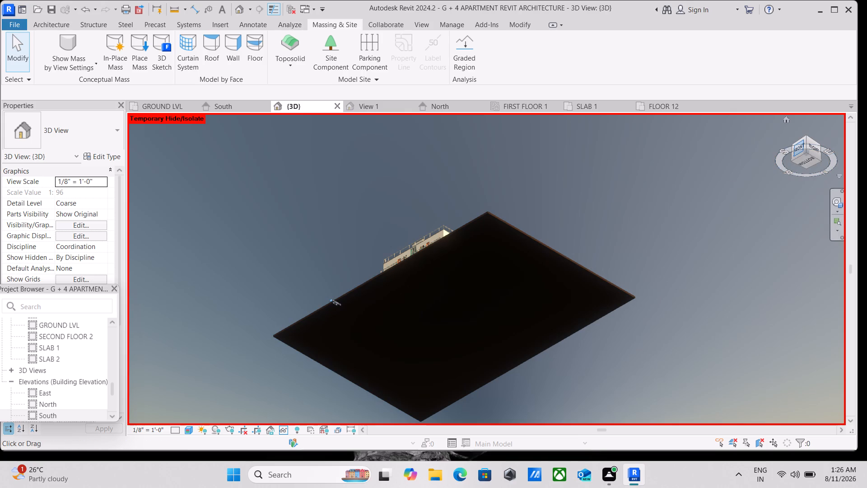
# Orient the 3D view level to the front-right edge and capture a rectangular Snipping Tool screenshot of the building and trees.
pyautogui.click(805, 145)
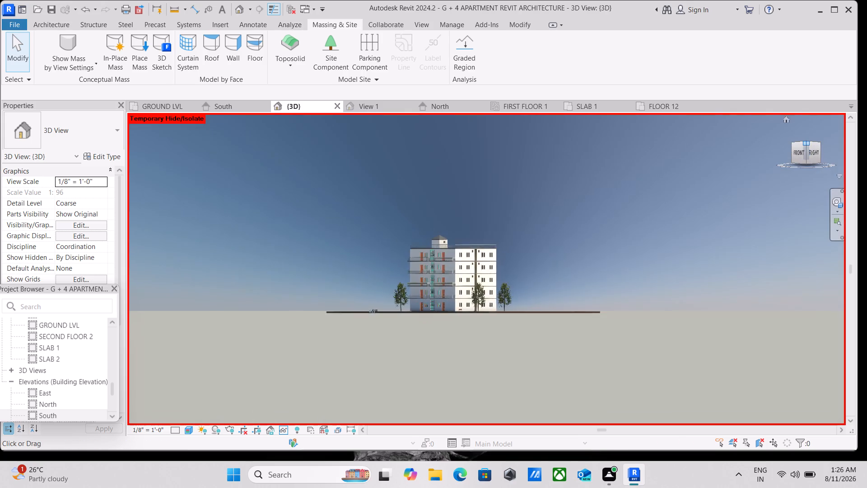
pyautogui.scroll(5, 606, 210)
pyautogui.scroll(1, 523, 244)
pyautogui.moveTo(519, 247); pyautogui.dragTo(522, 247, button='middle')
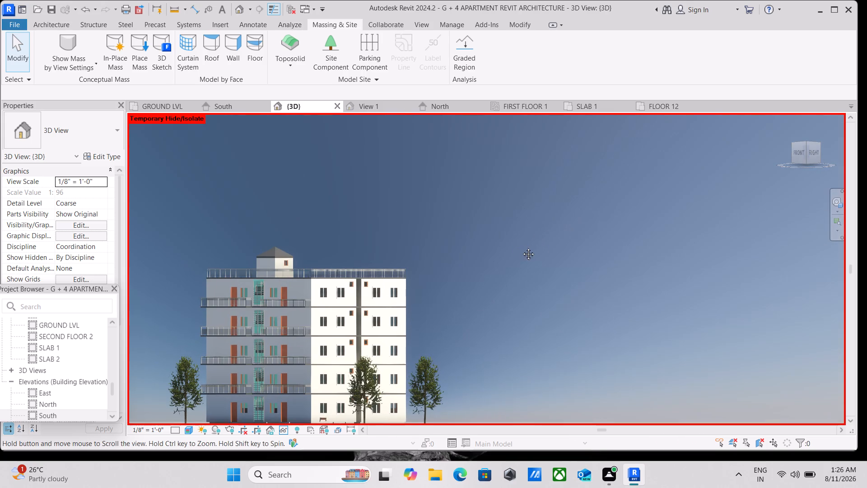
pyautogui.moveTo(522, 247); pyautogui.dragTo(576, 228, button='middle')
pyautogui.scroll(2, 576, 228)
pyautogui.moveTo(573, 233); pyautogui.dragTo(631, 196, button='middle')
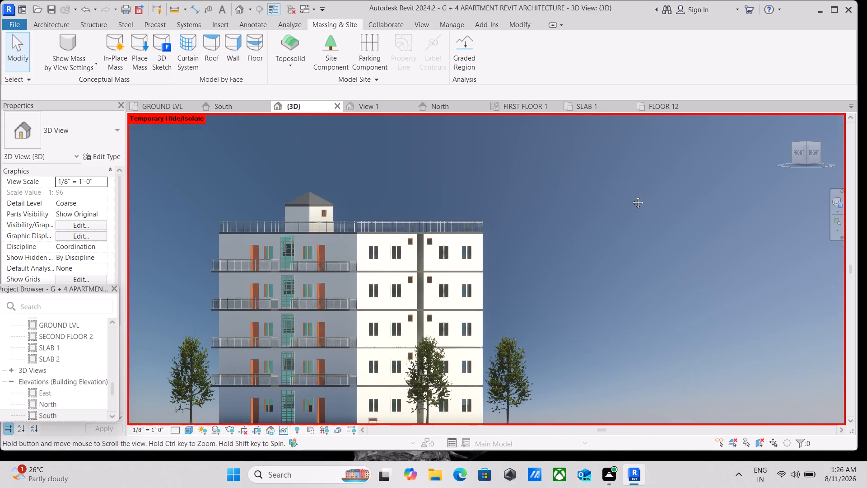
pyautogui.moveTo(631, 196); pyautogui.dragTo(651, 195, button='middle')
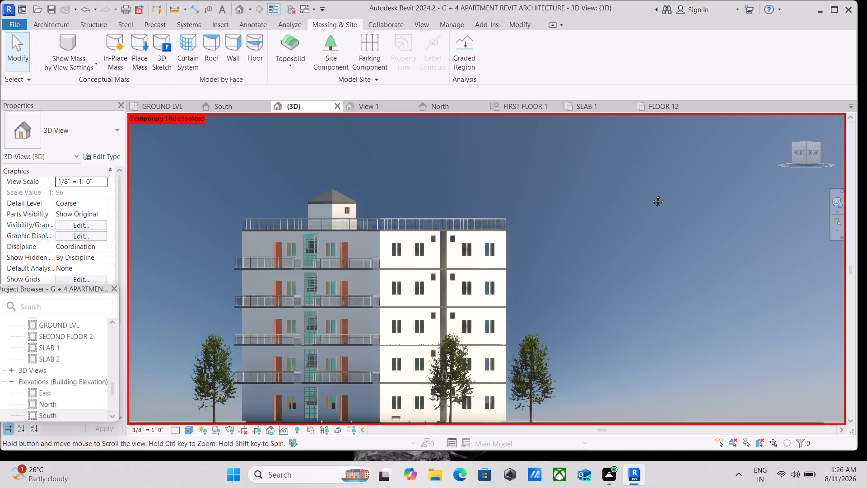
pyautogui.moveTo(651, 195); pyautogui.dragTo(653, 189, button='middle')
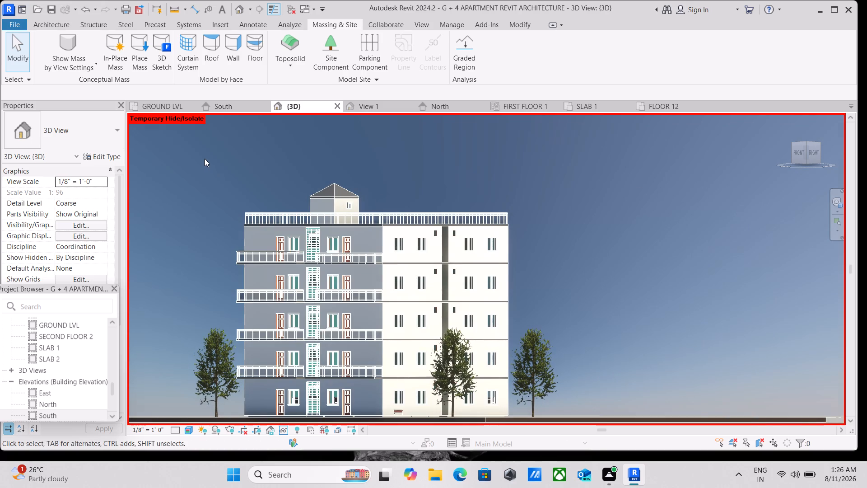
pyautogui.press('shift+super+s')
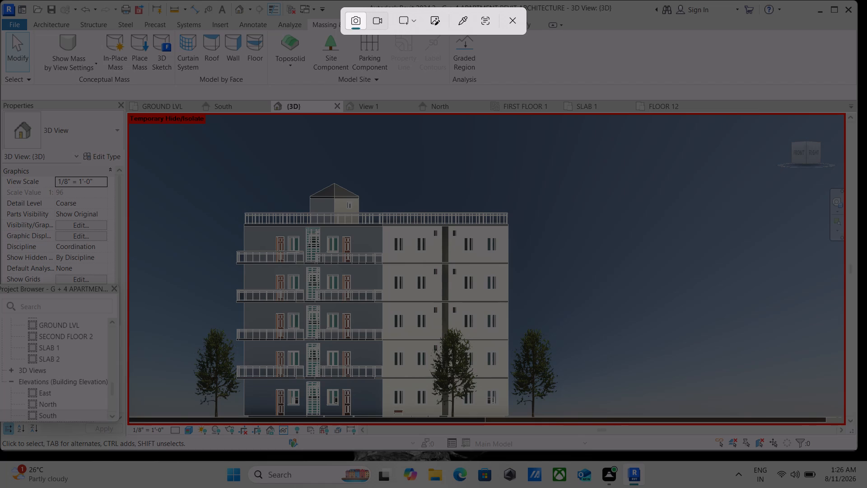
pyautogui.moveTo(185, 158); pyautogui.dragTo(182, 308)
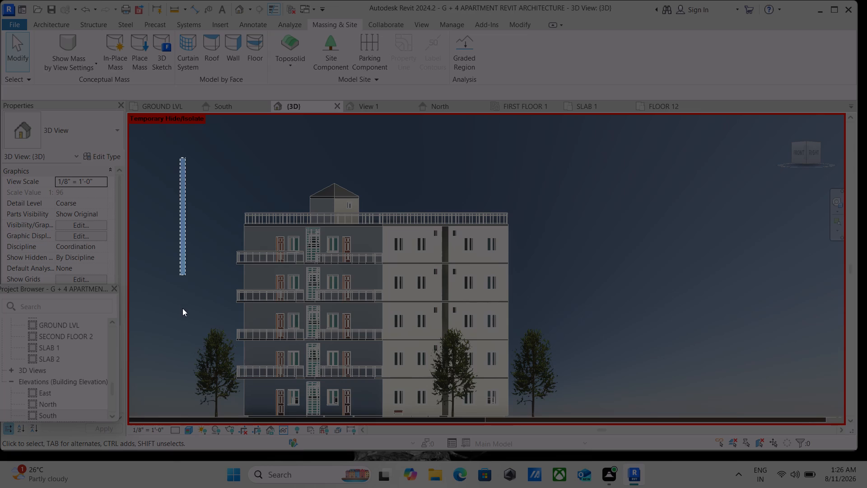
pyautogui.moveTo(182, 308); pyautogui.dragTo(247, 424)
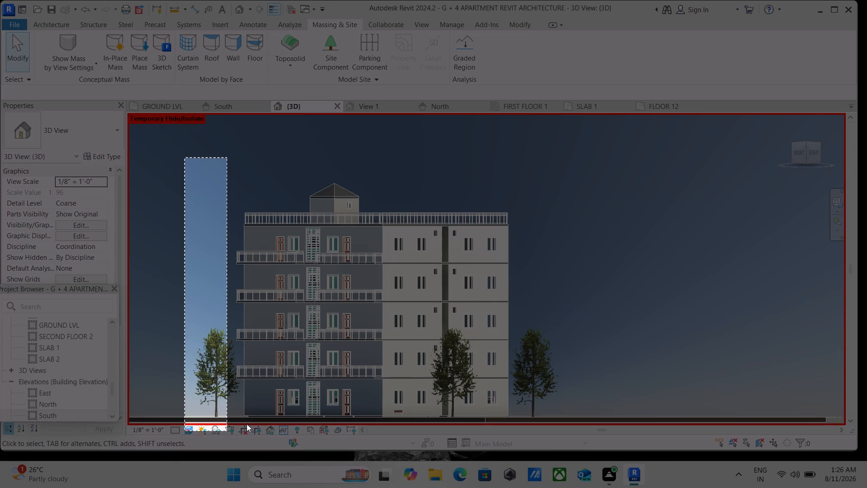
pyautogui.moveTo(247, 424); pyautogui.dragTo(357, 420)
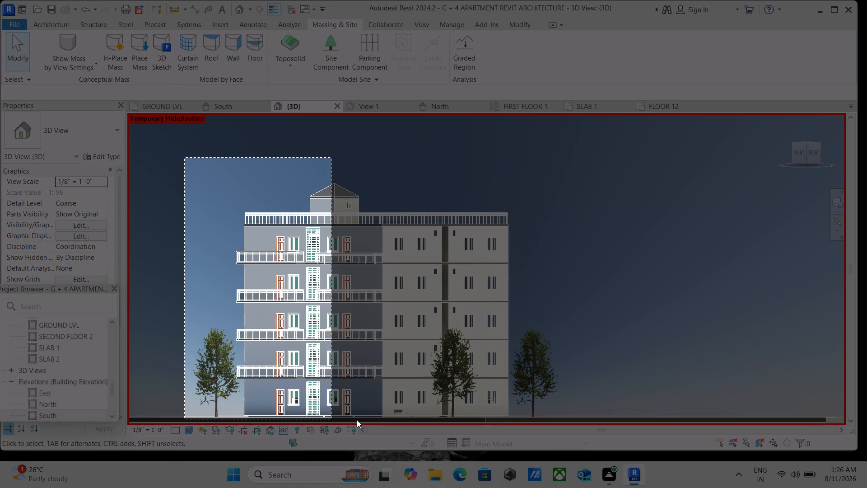
pyautogui.moveTo(357, 420); pyautogui.dragTo(460, 427)
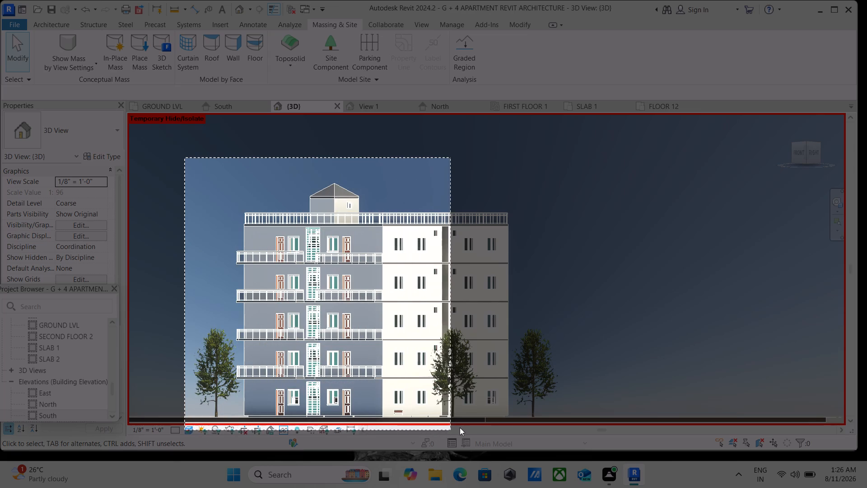
pyautogui.moveTo(460, 427); pyautogui.dragTo(517, 413)
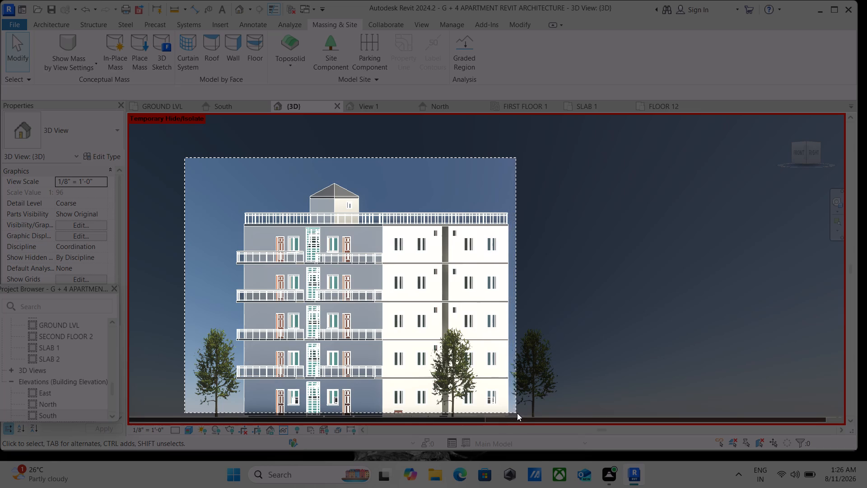
pyautogui.moveTo(517, 413); pyautogui.dragTo(540, 417)
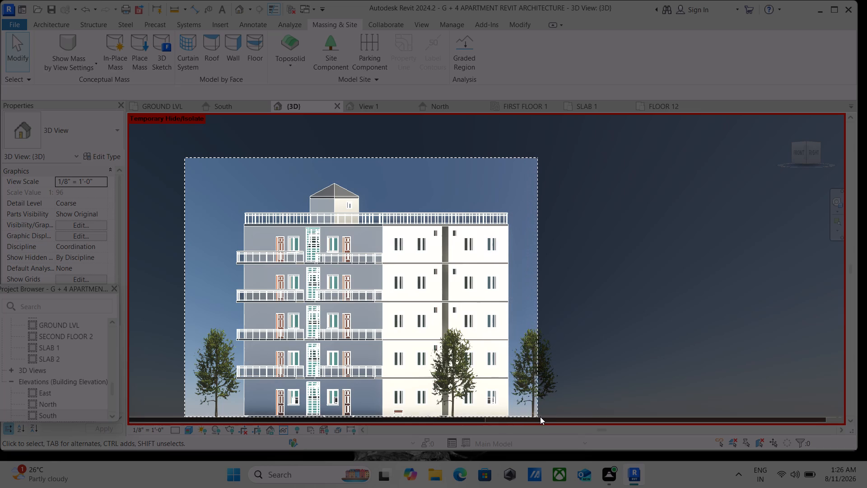
pyautogui.moveTo(540, 417); pyautogui.dragTo(559, 419)
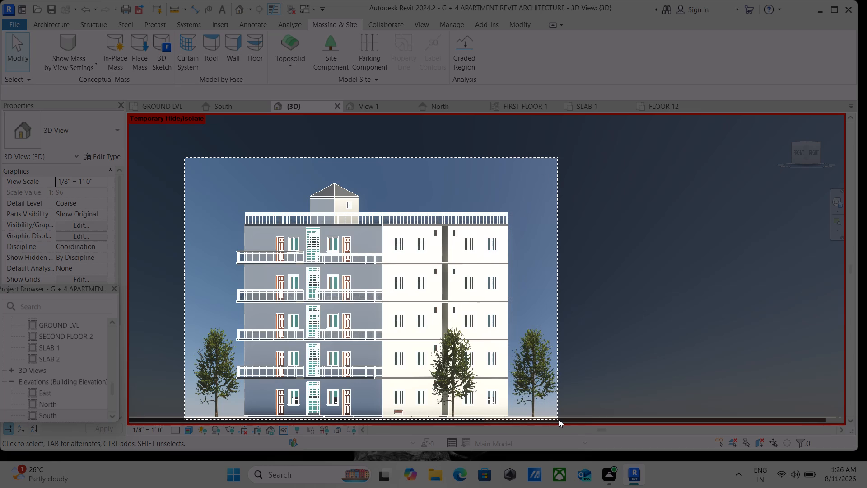
pyautogui.moveTo(559, 419); pyautogui.dragTo(572, 419)
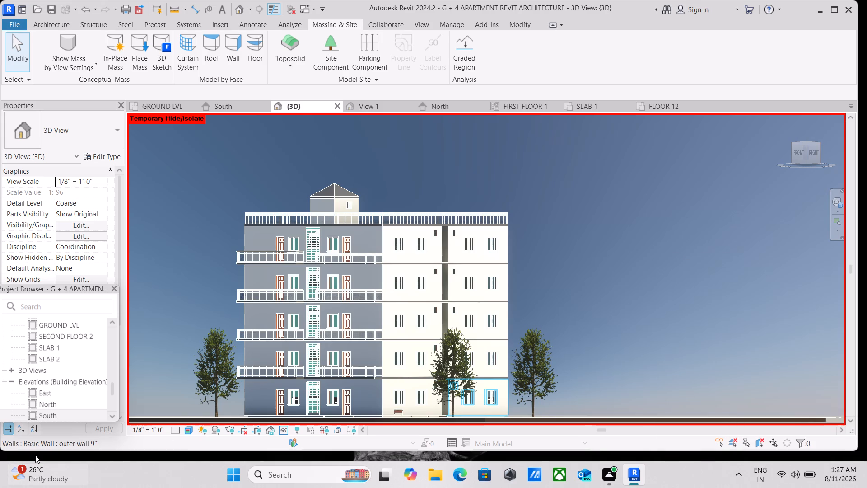
# Set the print range to the visible portion of the current window and preview the 3D view's printout.
pyautogui.hotkey('ctrl', 'p')
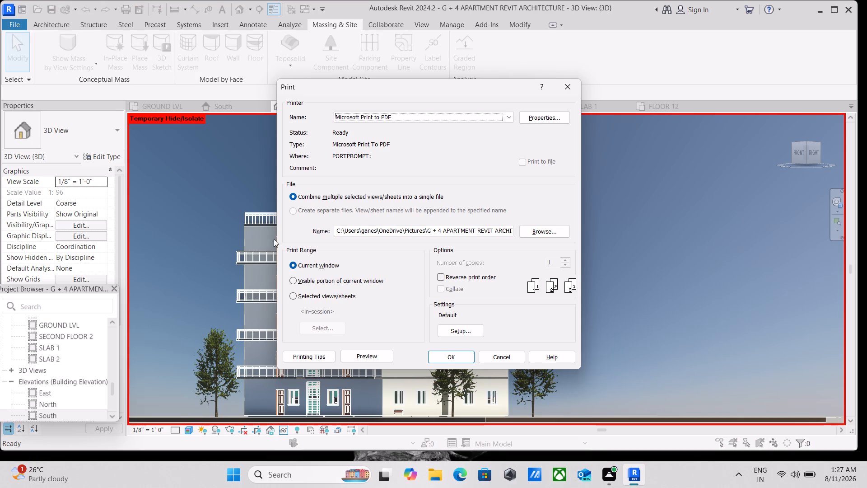
pyautogui.click(290, 279)
pyautogui.click(366, 359)
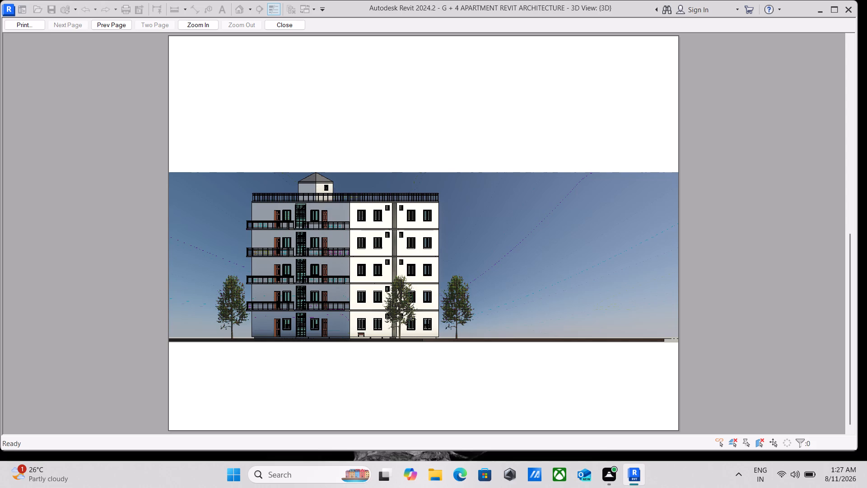
pyautogui.rightClick(494, 145)
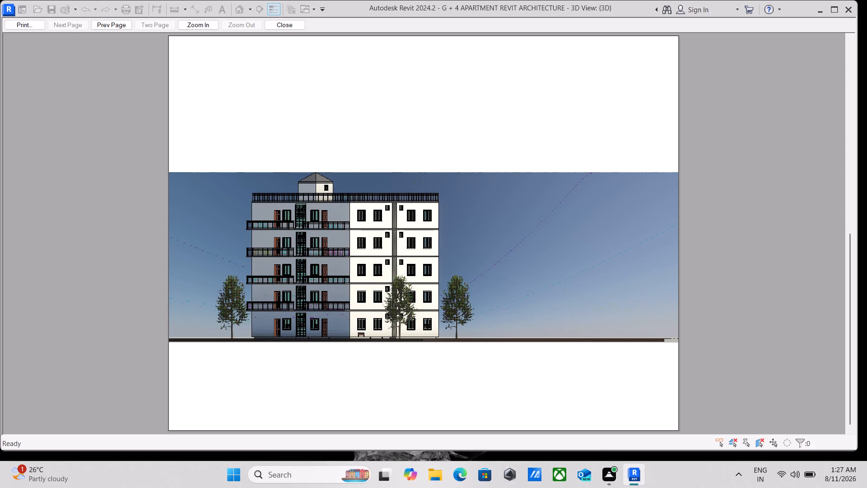
pyautogui.rightClick(497, 149)
pyautogui.click(289, 22)
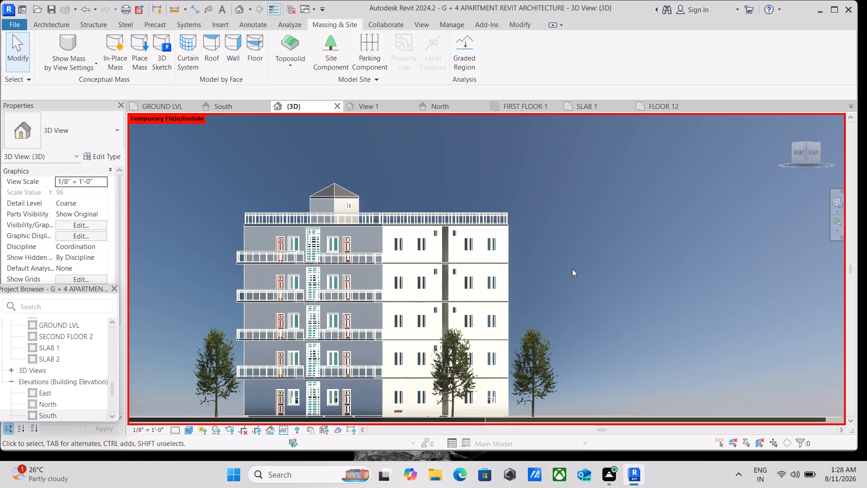
# Print the front-right edge 3D view to PDF with Temporary Hide/Isolate left on, saving it as REVIT APARTMENT G+4 PDF 444.
pyautogui.hotkey('ctrl', 'p')
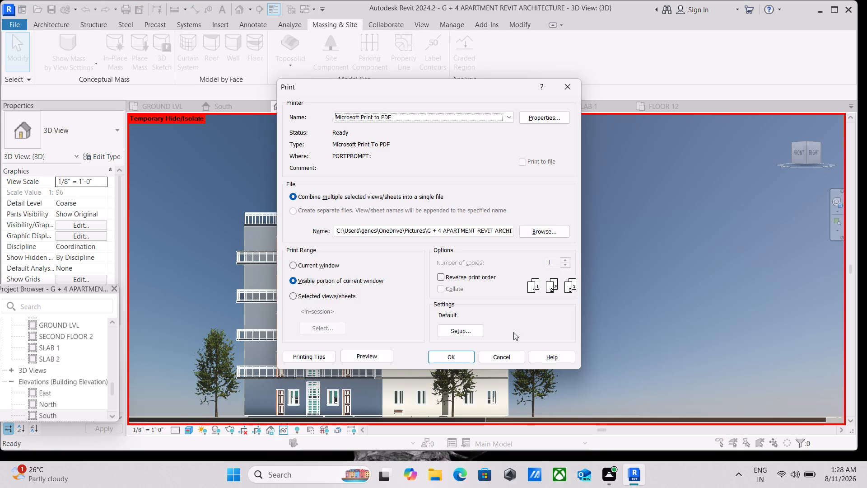
pyautogui.click(458, 355)
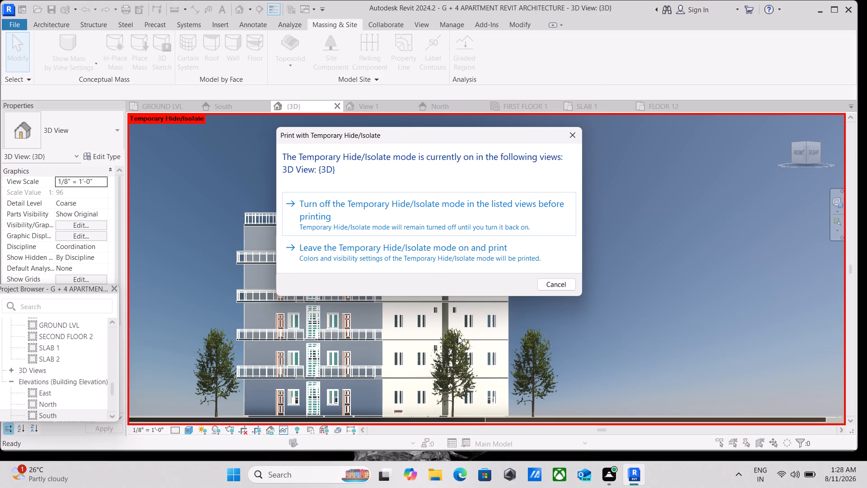
pyautogui.click(415, 260)
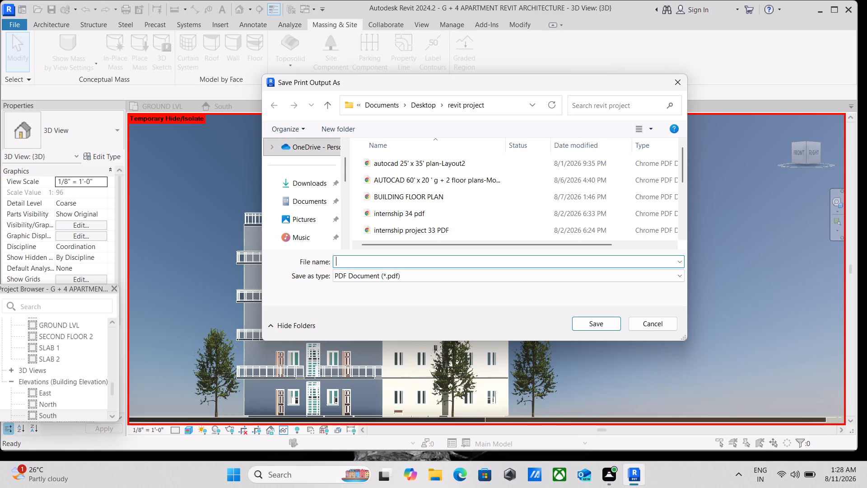
pyautogui.write('REV')
pyautogui.write('IT')
pyautogui.press('space')
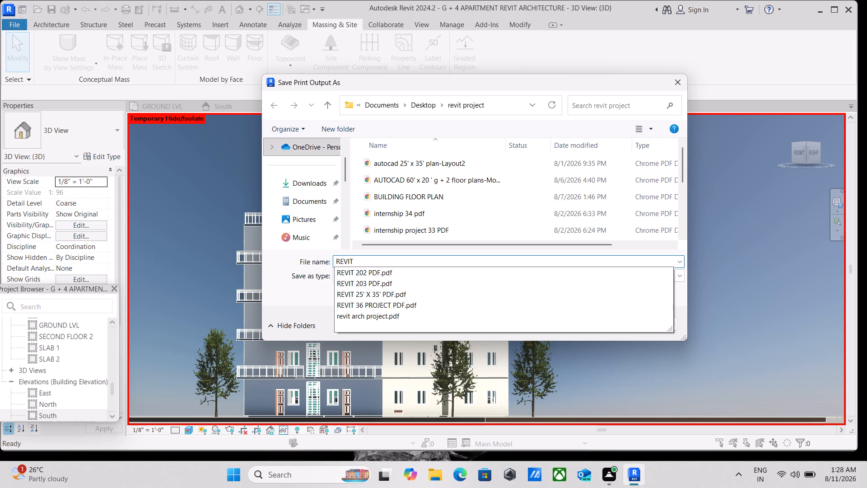
pyautogui.write('APART')
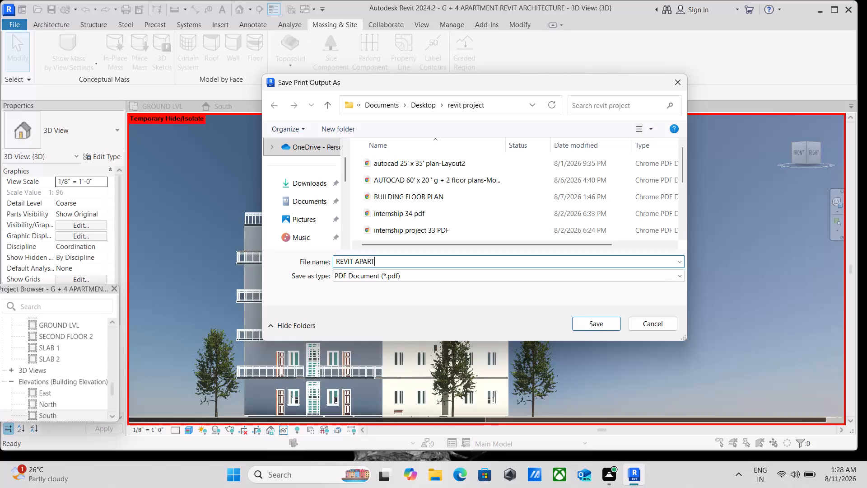
pyautogui.write('MEN')
pyautogui.write('T')
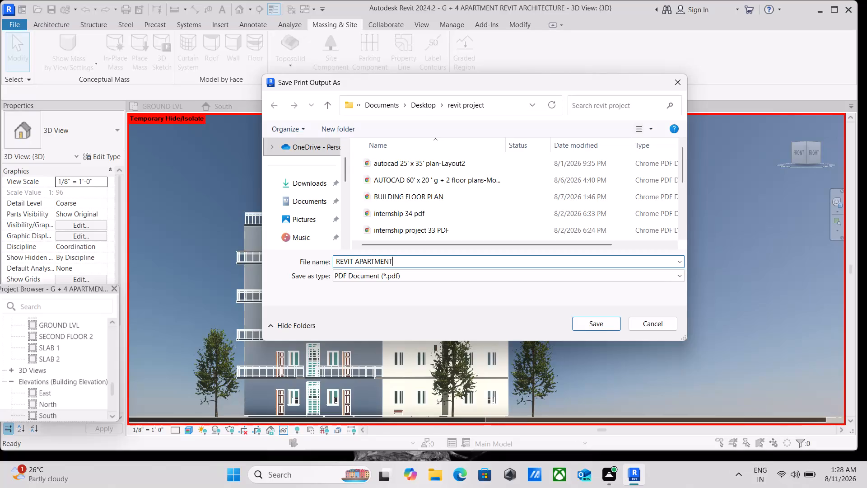
pyautogui.press('space')
pyautogui.press('g')
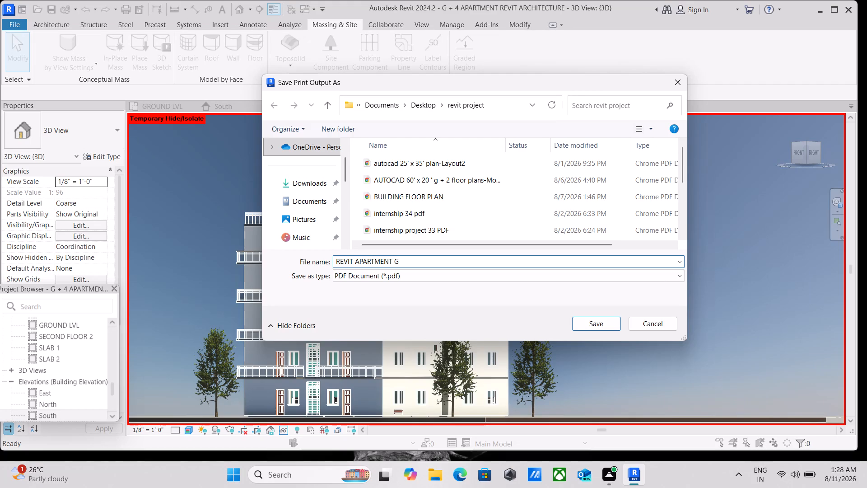
pyautogui.hotkey('shift', '+')
pyautogui.write('4')
pyautogui.press('space')
pyautogui.write('PDF')
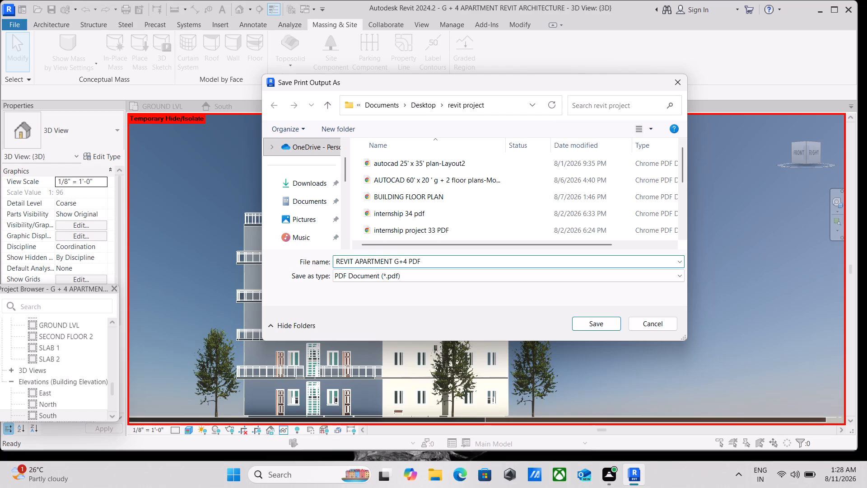
pyautogui.press('space')
pyautogui.write('444')
pyautogui.click(597, 326)
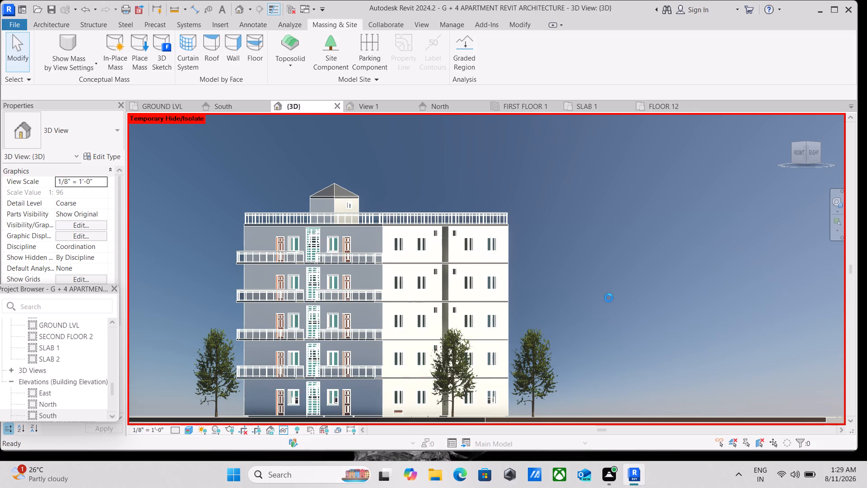
# Orient the 3D view level to the right-back edge and print it to REVIT APARTMENT G+4 PDF 445.pdf, leaving Temporary Hide/Isolate on.
pyautogui.click(820, 154)
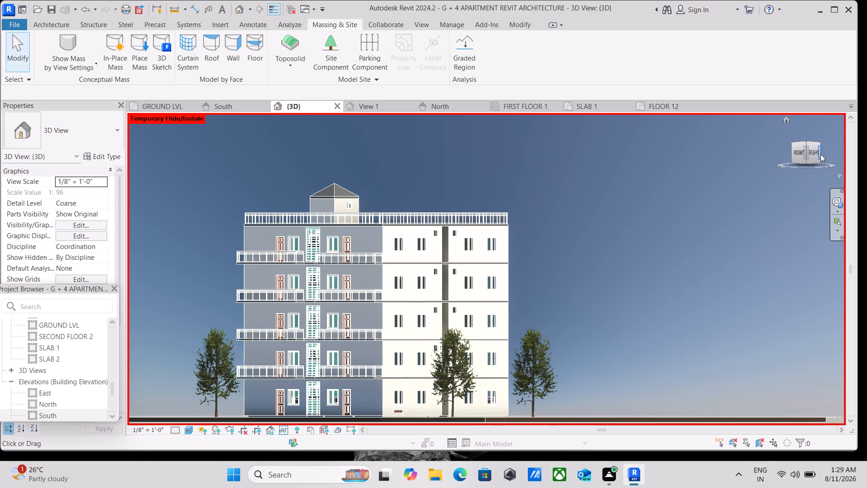
pyautogui.scroll(4, 594, 244)
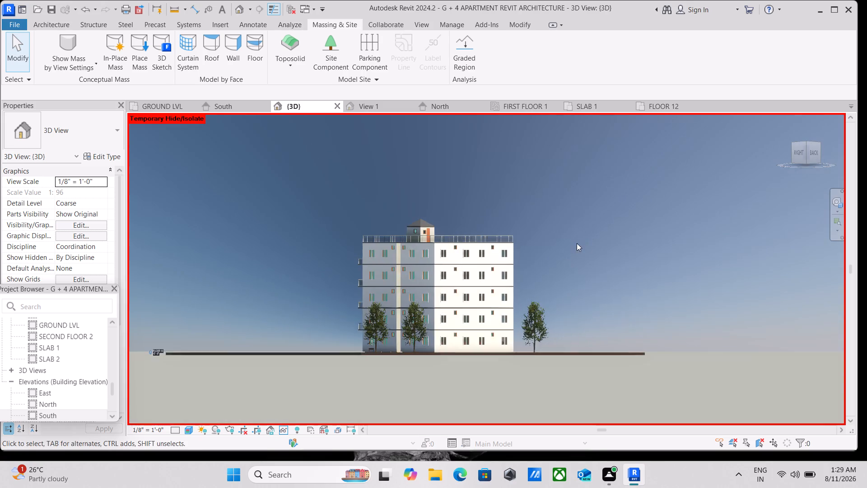
pyautogui.scroll(3, 576, 244)
pyautogui.scroll(2, 486, 298)
pyautogui.moveTo(440, 329); pyautogui.dragTo(492, 287, button='middle')
pyautogui.scroll(1, 492, 287)
pyautogui.moveTo(490, 287); pyautogui.dragTo(496, 293, button='middle')
pyautogui.scroll(-1, 496, 293)
pyautogui.moveTo(496, 293); pyautogui.dragTo(505, 303, button='middle')
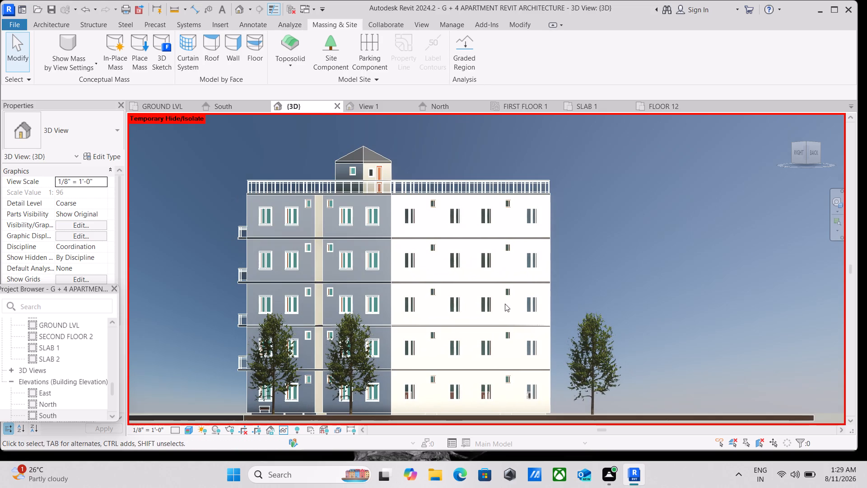
pyautogui.hotkey('ctrl', 'p')
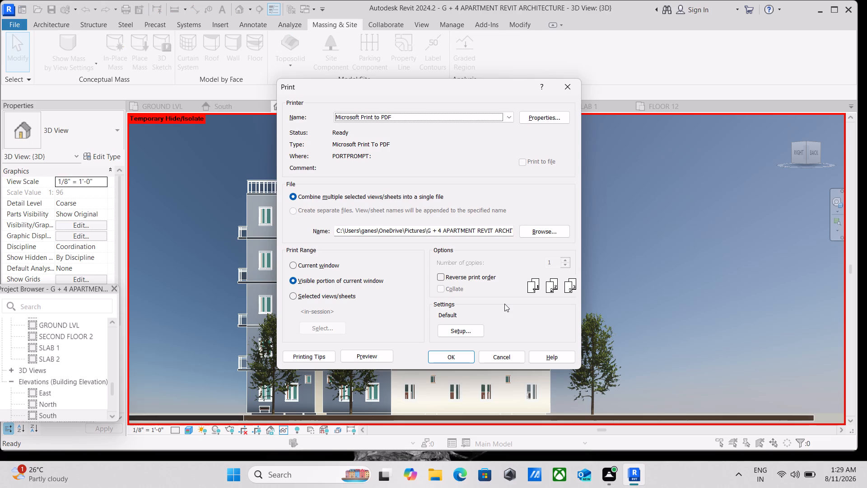
pyautogui.click(470, 355)
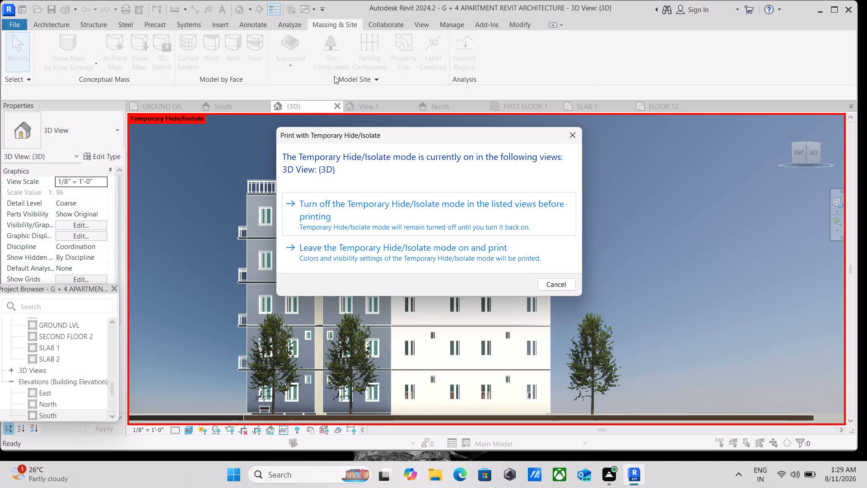
pyautogui.click(378, 249)
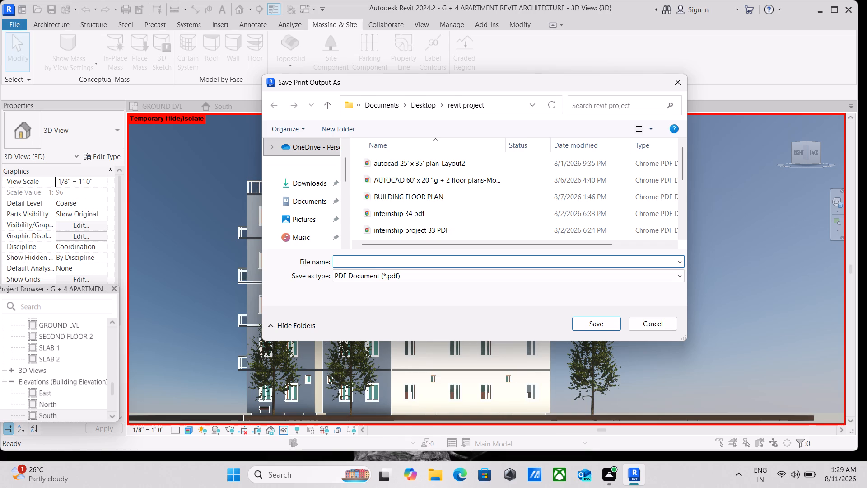
pyautogui.write('REV')
pyautogui.write('IT')
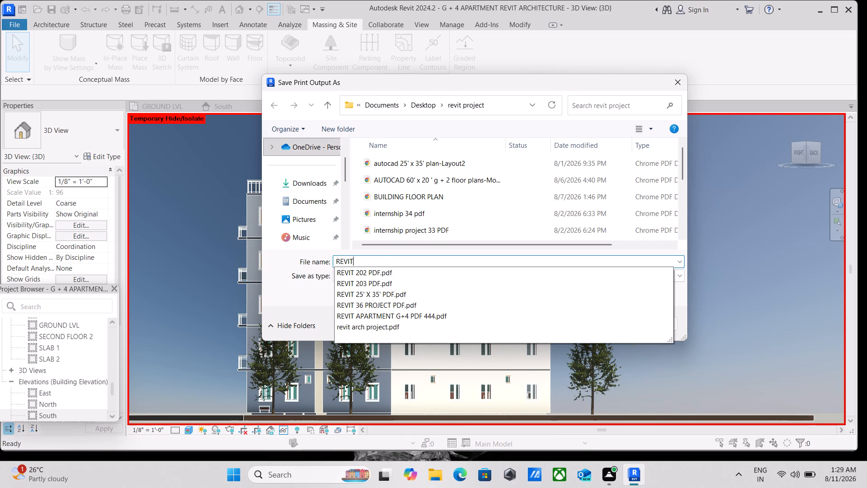
pyautogui.click(466, 313)
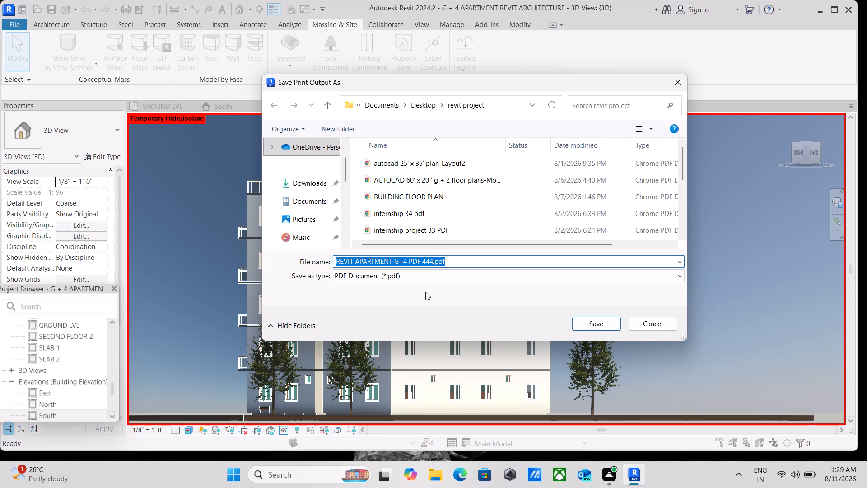
pyautogui.click(432, 264)
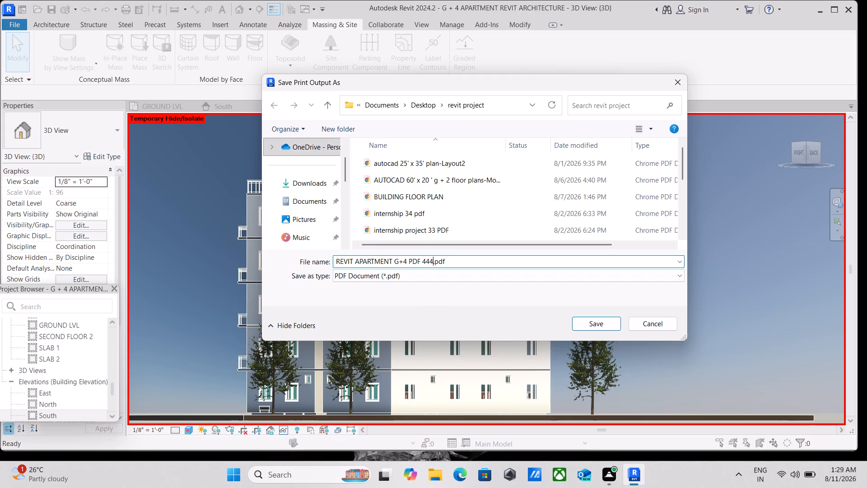
pyautogui.press('BackSpace')
pyautogui.press('5')
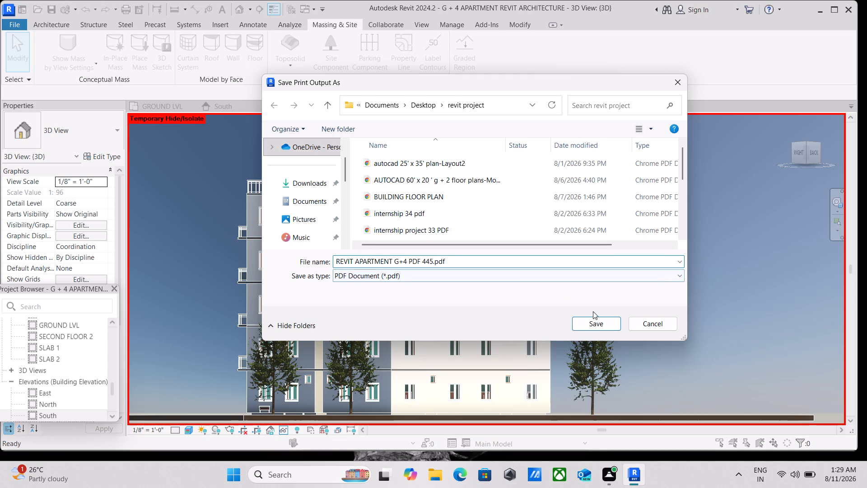
pyautogui.click(597, 327)
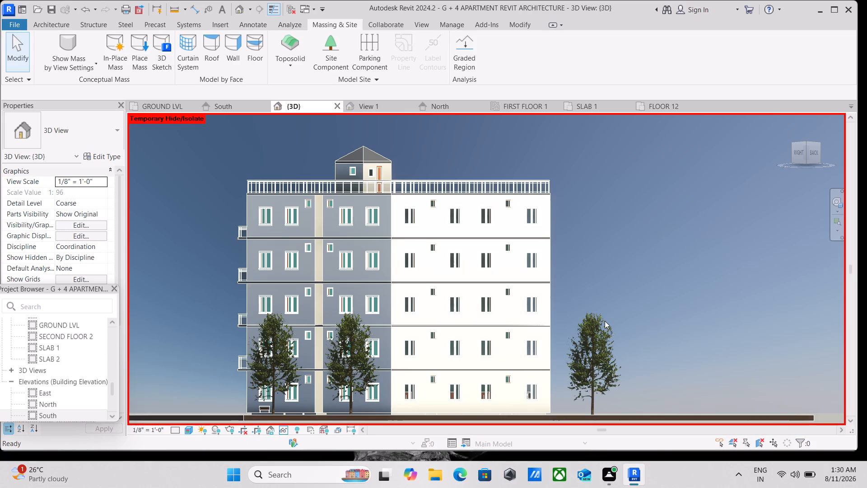
# Save the apartment project and close Revit without saving changes to the kitchen_1_6050 file.
pyautogui.hotkey('ctrl', 's')
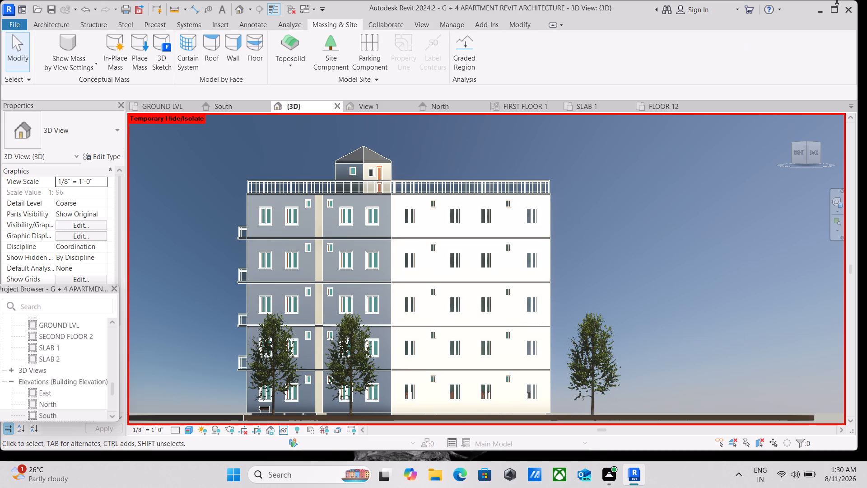
pyautogui.click(846, 8)
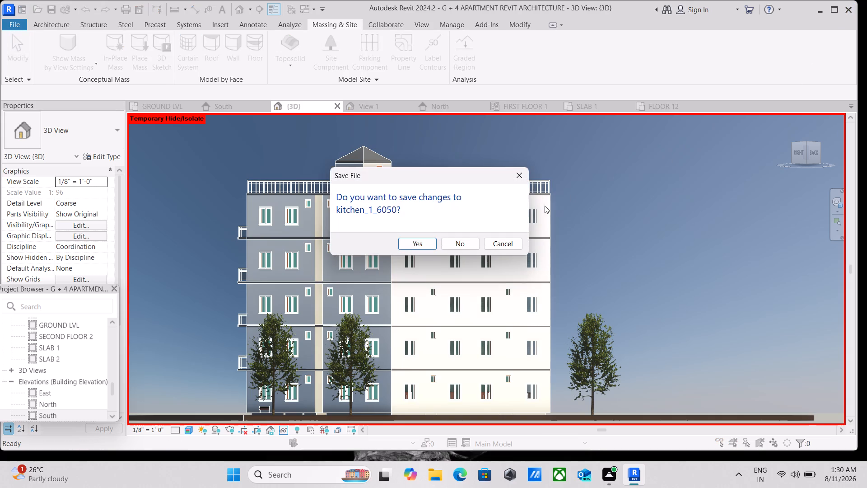
pyautogui.click(455, 242)
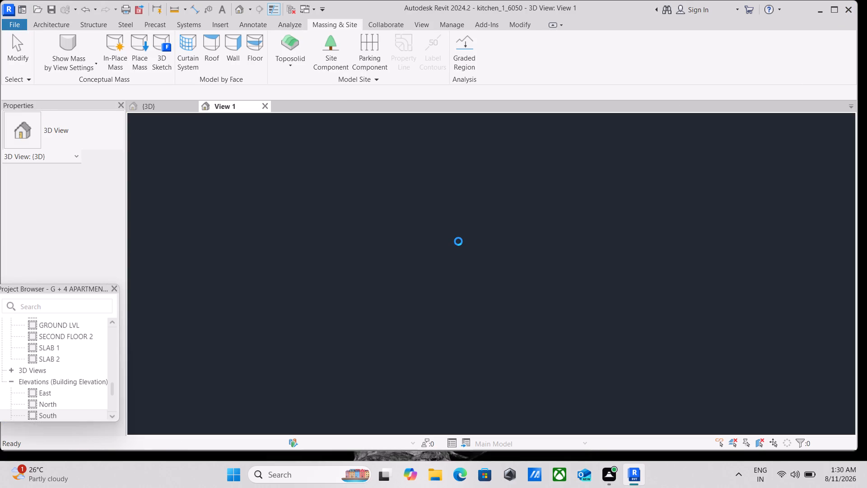
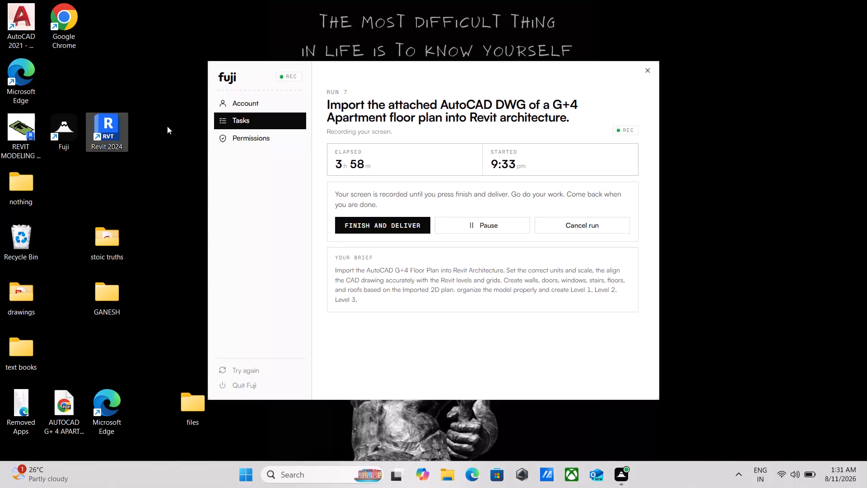
# Launch Revit 2024 from the desktop.
pyautogui.click(104, 134)
pyautogui.click(101, 132)
pyautogui.doubleClick(103, 132)
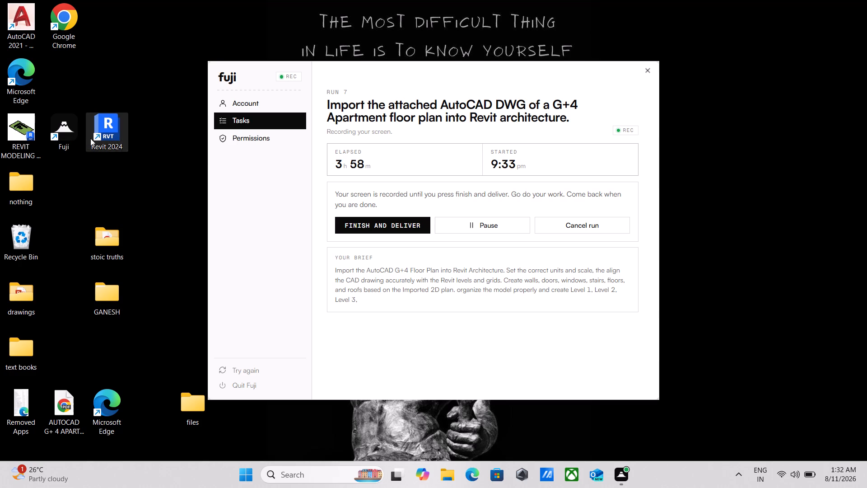
pyautogui.tripleClick(114, 131)
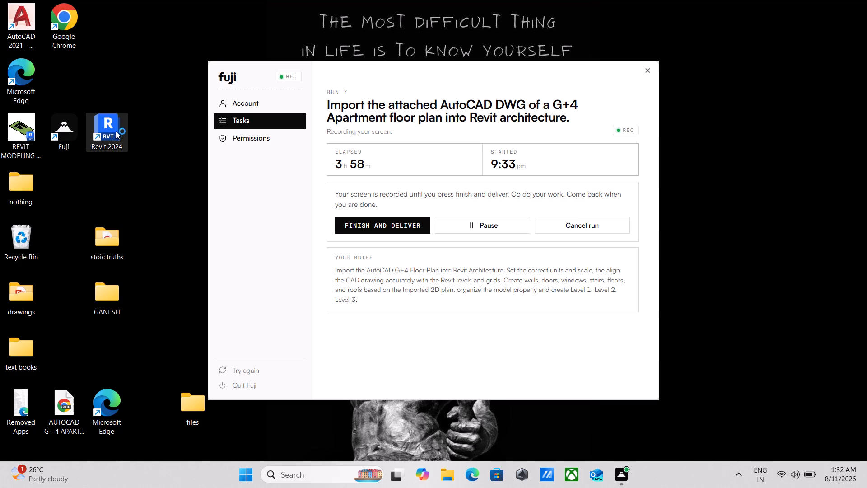
pyautogui.click(116, 131)
pyautogui.click(117, 130)
pyautogui.click(118, 121)
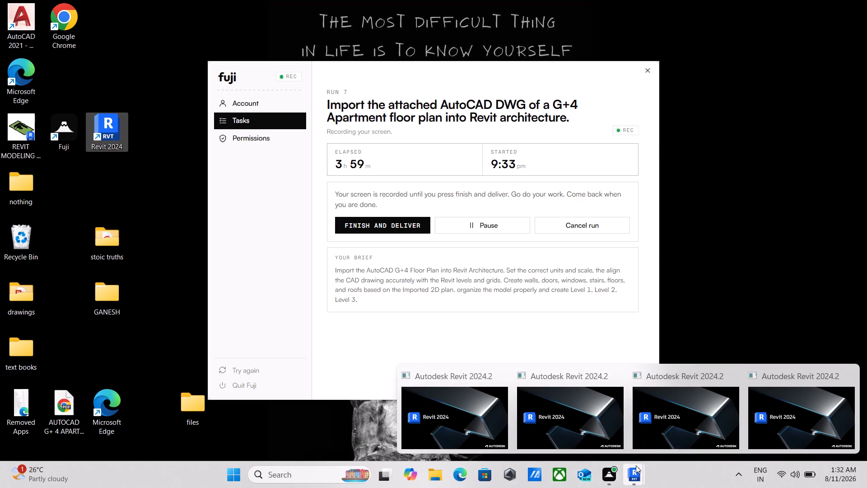
# Close the last of the duplicate Revit 2024 instances that are starting up.
pyautogui.click(853, 381)
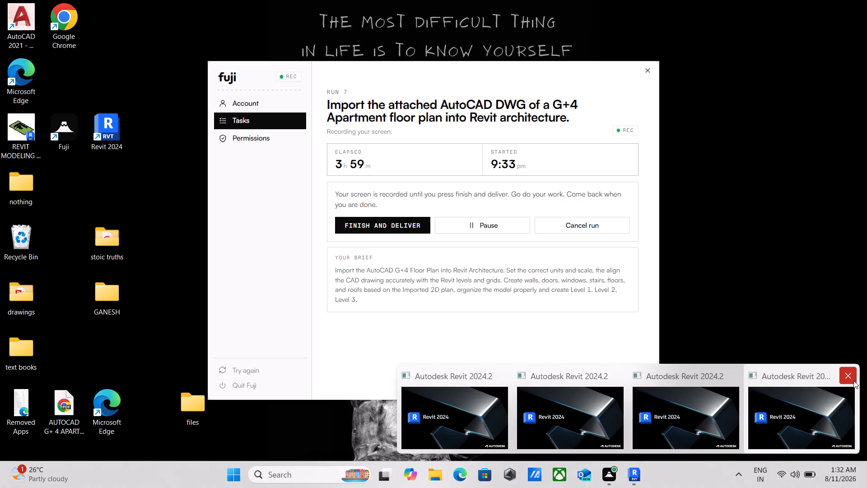